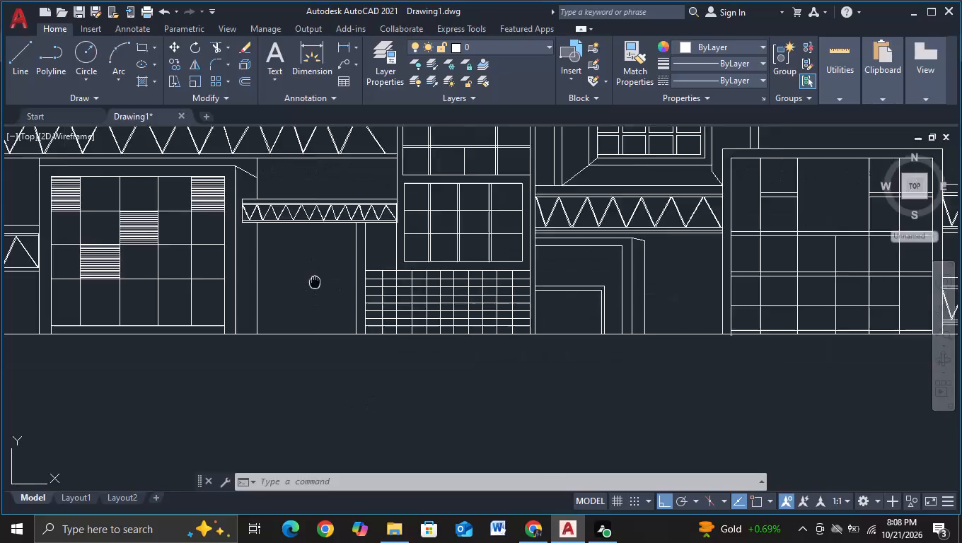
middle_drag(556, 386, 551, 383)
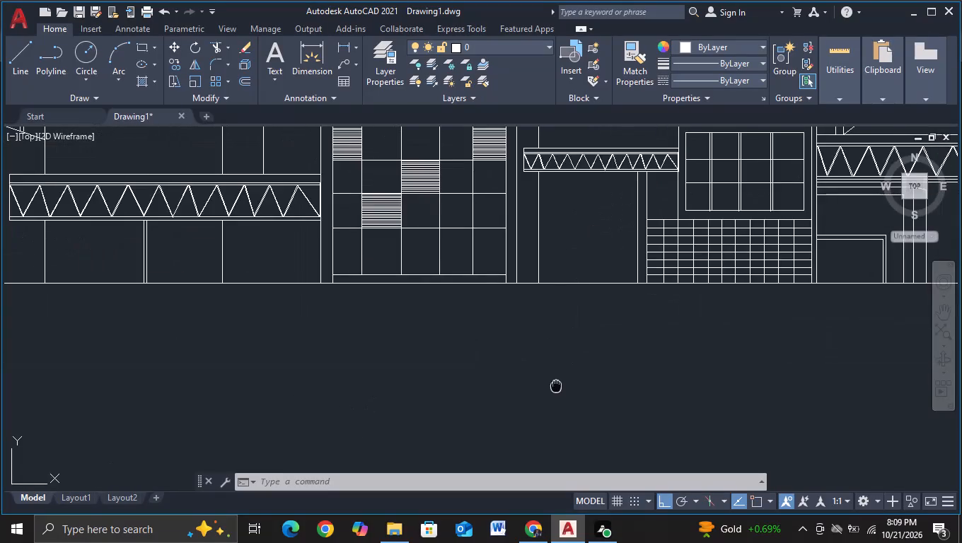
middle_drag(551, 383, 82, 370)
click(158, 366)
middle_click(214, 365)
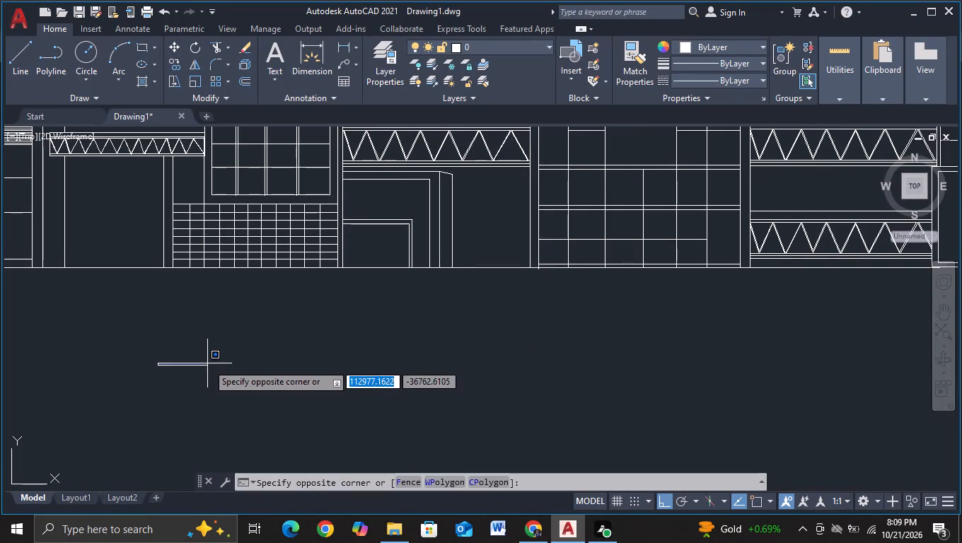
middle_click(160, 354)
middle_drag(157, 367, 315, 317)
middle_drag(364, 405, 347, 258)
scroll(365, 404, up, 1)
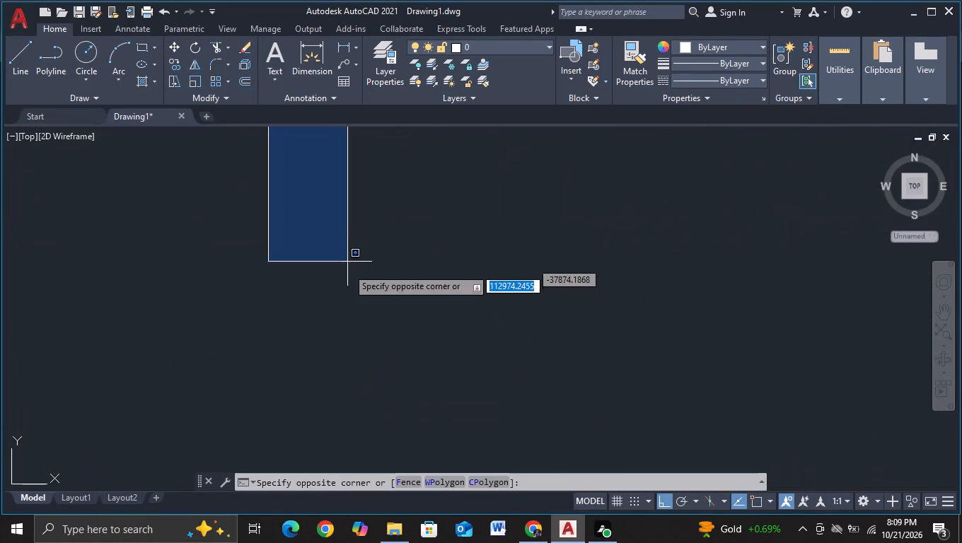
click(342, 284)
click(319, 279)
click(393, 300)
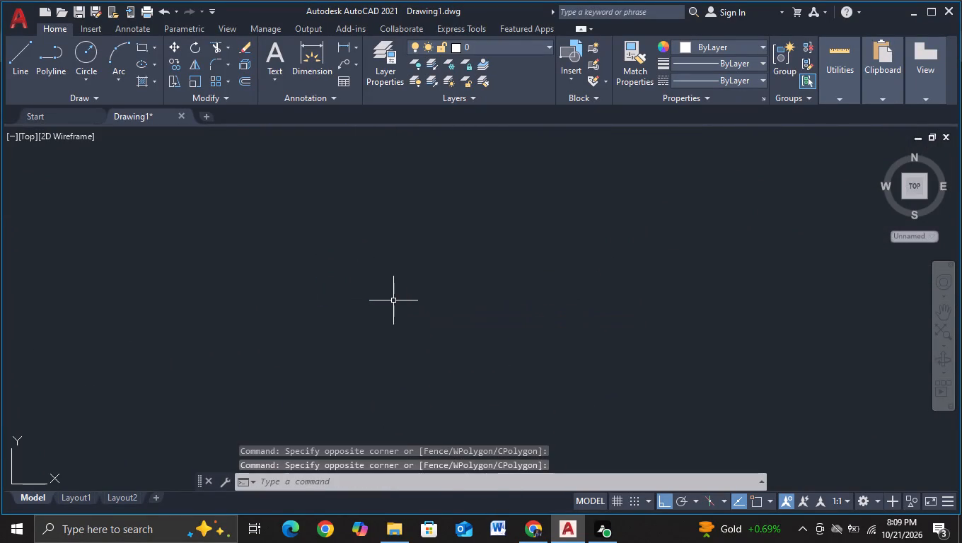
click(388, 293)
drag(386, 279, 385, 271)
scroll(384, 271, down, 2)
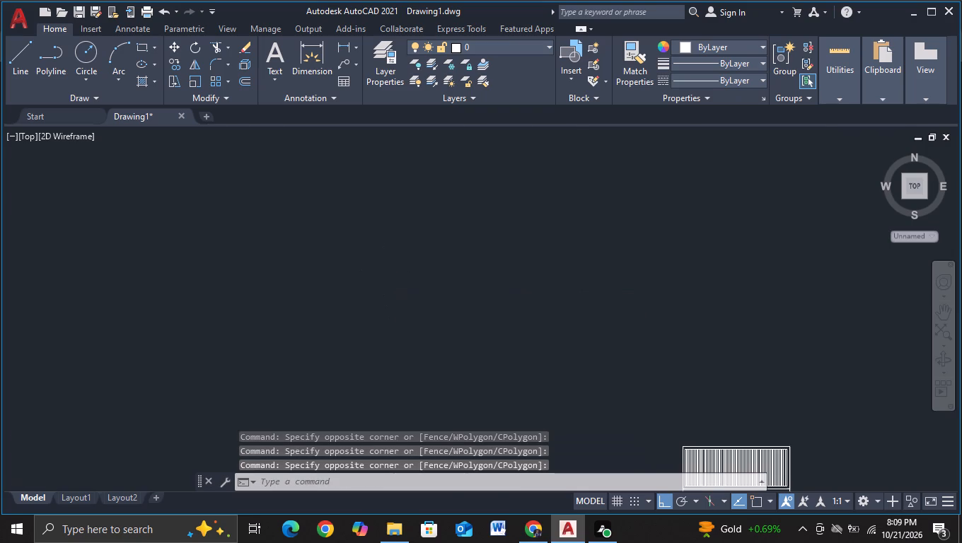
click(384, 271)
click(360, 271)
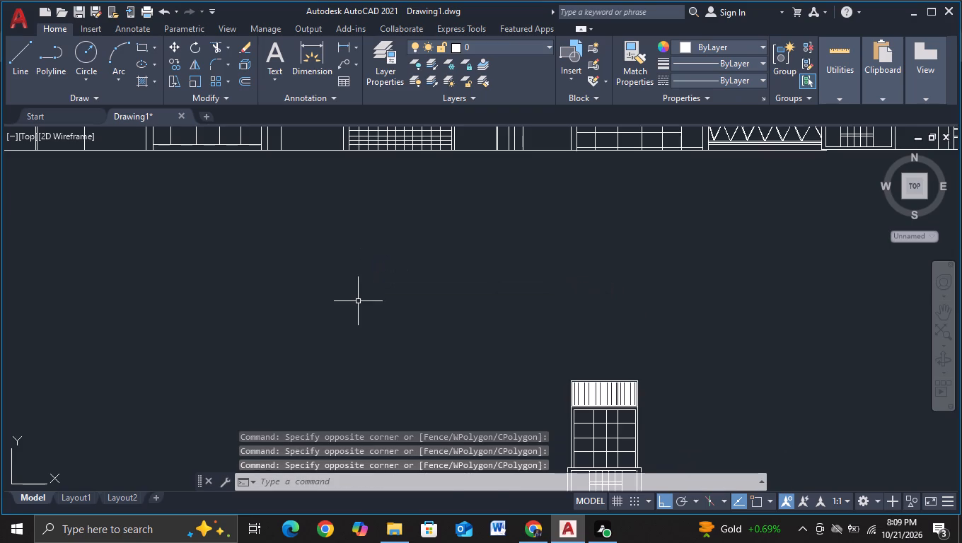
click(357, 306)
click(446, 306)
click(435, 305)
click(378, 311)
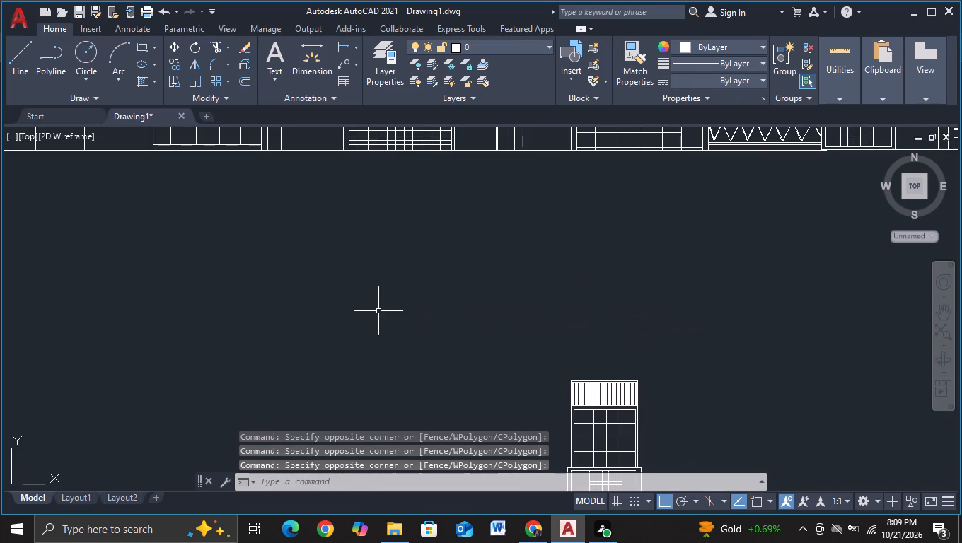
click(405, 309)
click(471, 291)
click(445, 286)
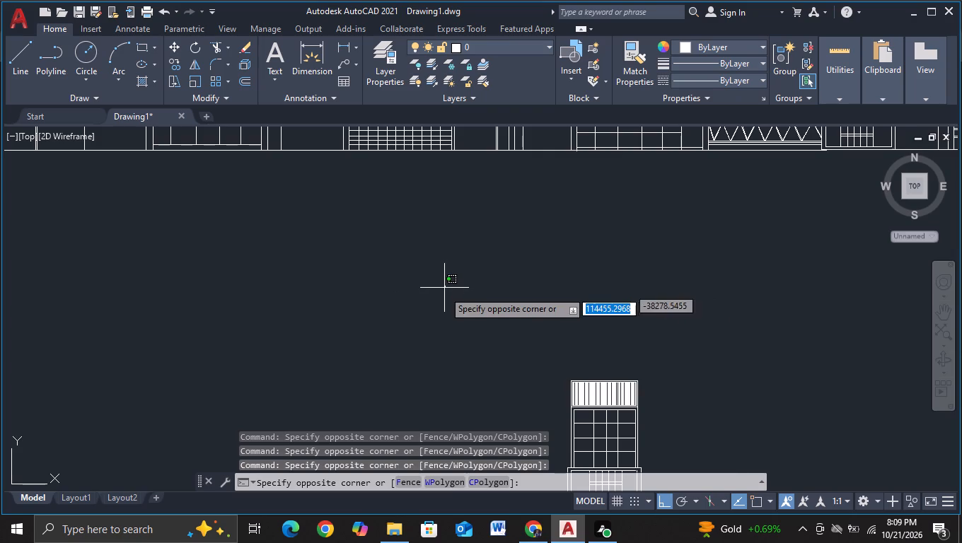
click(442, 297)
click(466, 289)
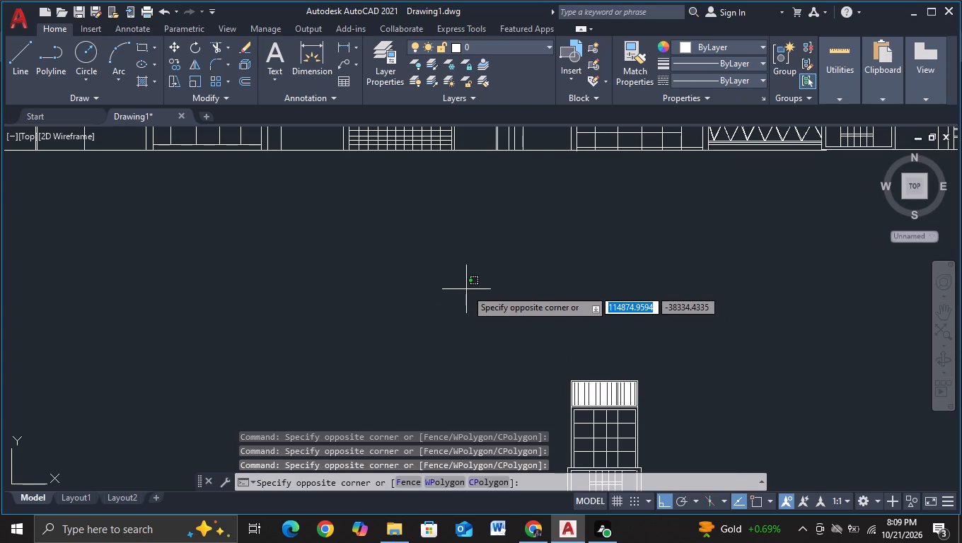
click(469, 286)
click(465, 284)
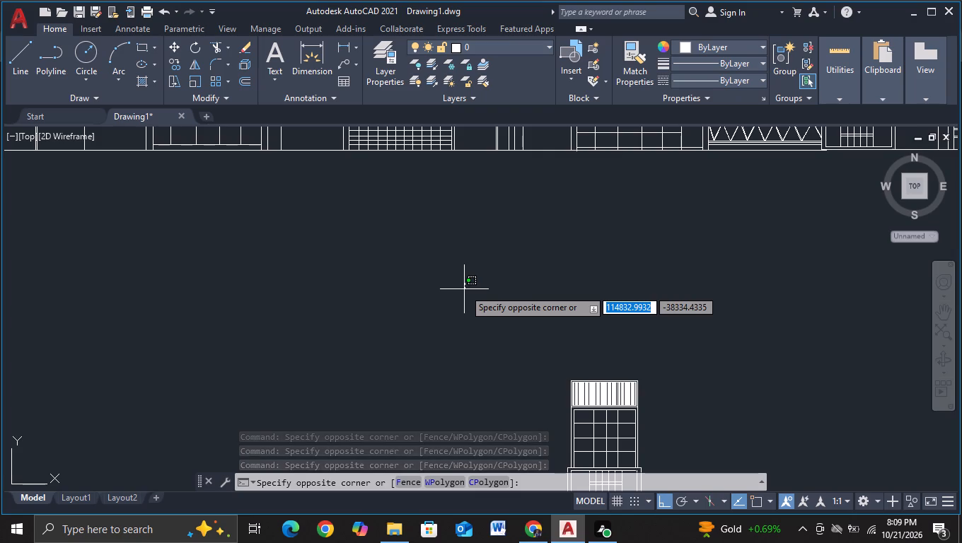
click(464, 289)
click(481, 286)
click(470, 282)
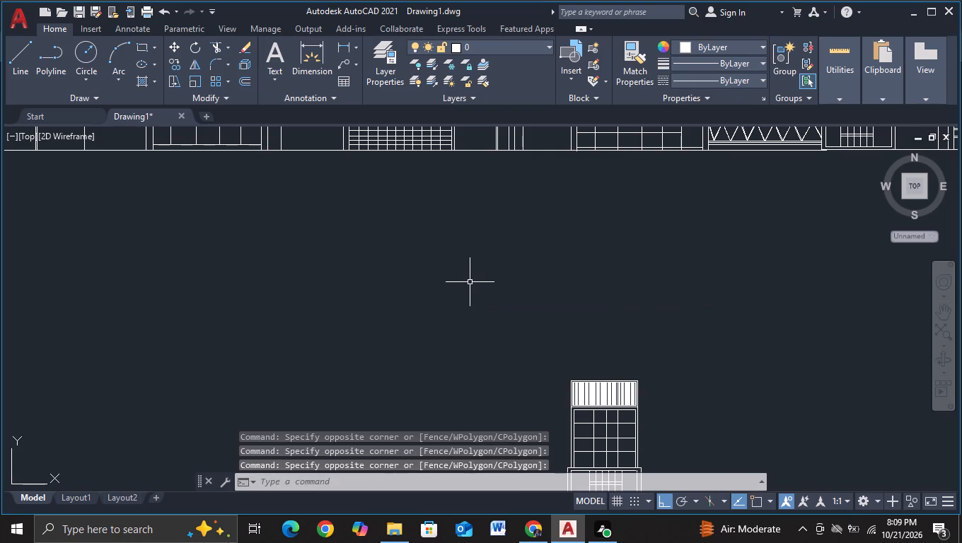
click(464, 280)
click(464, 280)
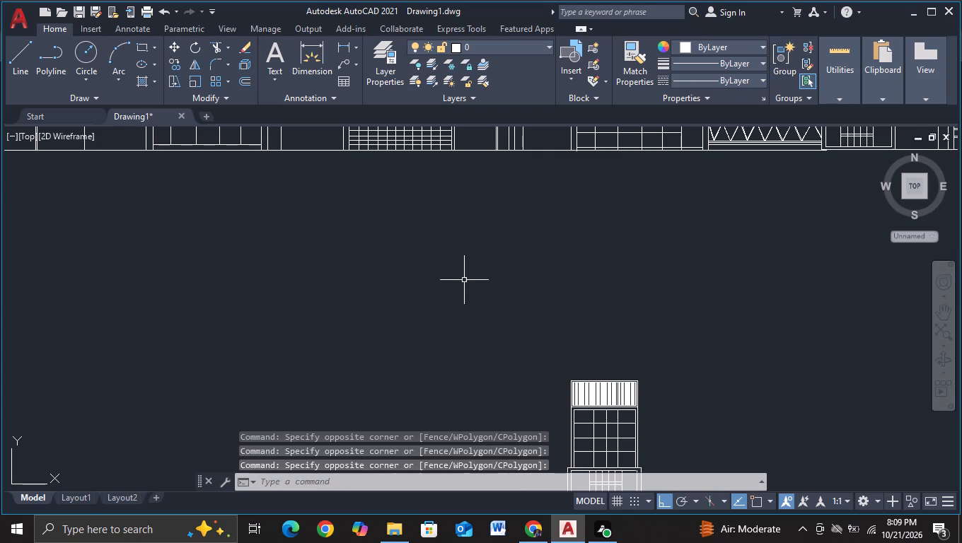
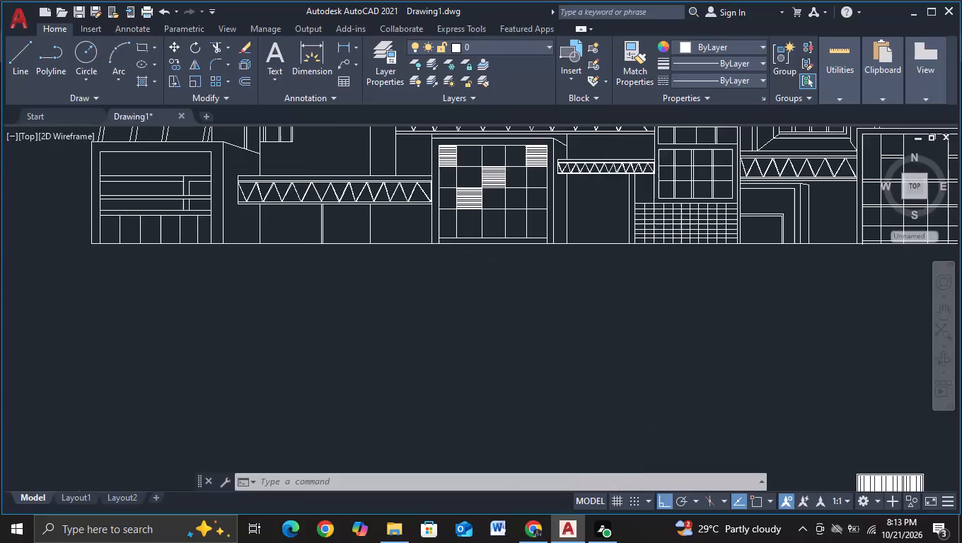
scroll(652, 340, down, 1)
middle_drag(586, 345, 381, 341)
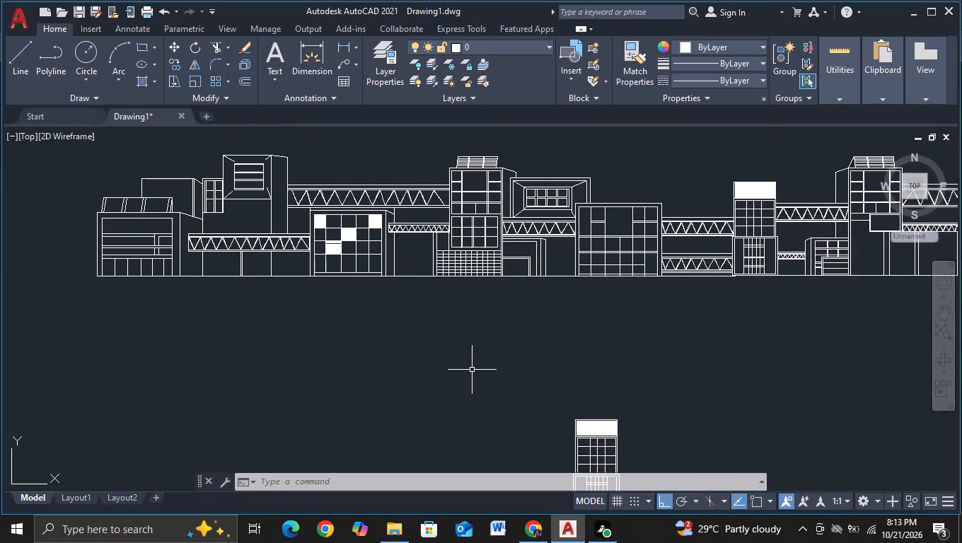
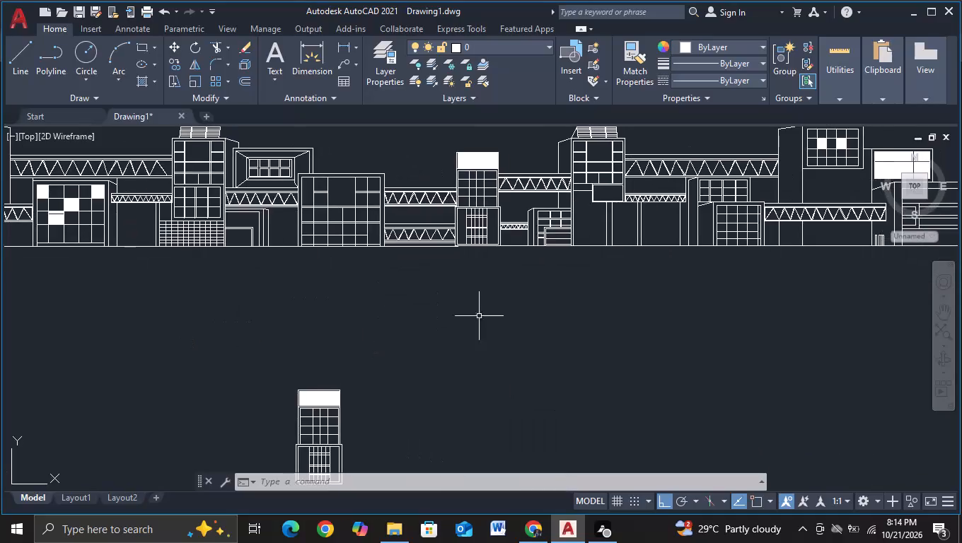
Examine the whole facade elevation and the detached tower copy below it.
middle_drag(596, 346, 265, 327)
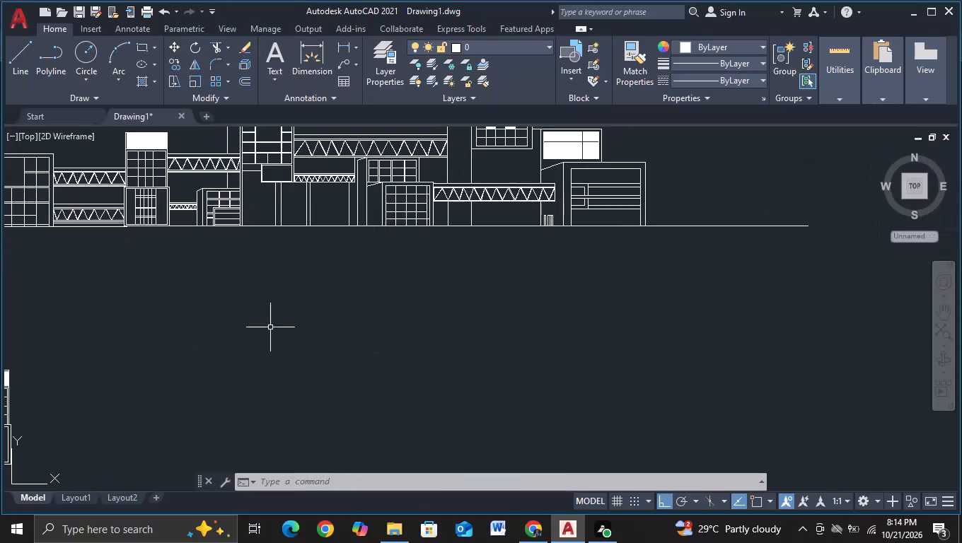
scroll(424, 332, down, 1)
middle_drag(422, 340, 517, 313)
middle_drag(371, 334, 567, 308)
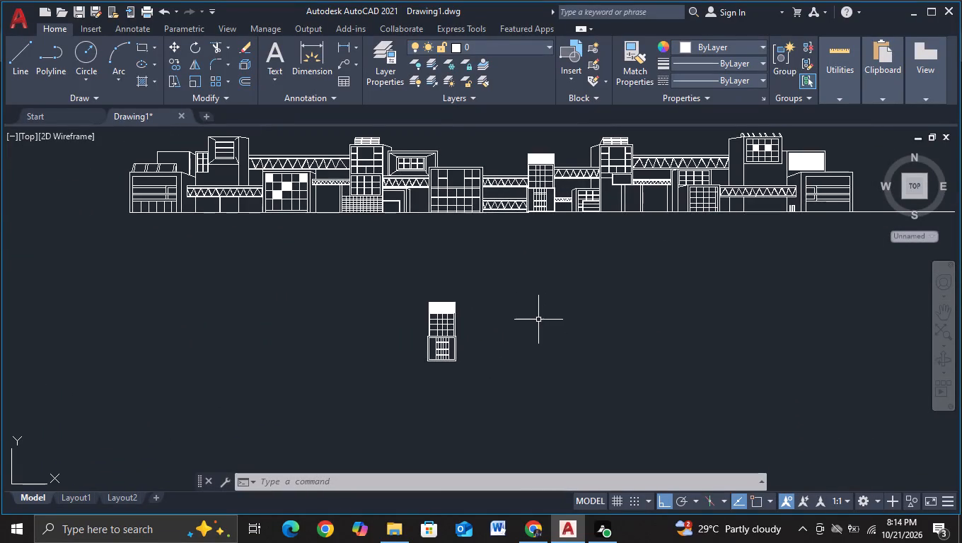
key(Escape)
middle_drag(540, 301, 459, 316)
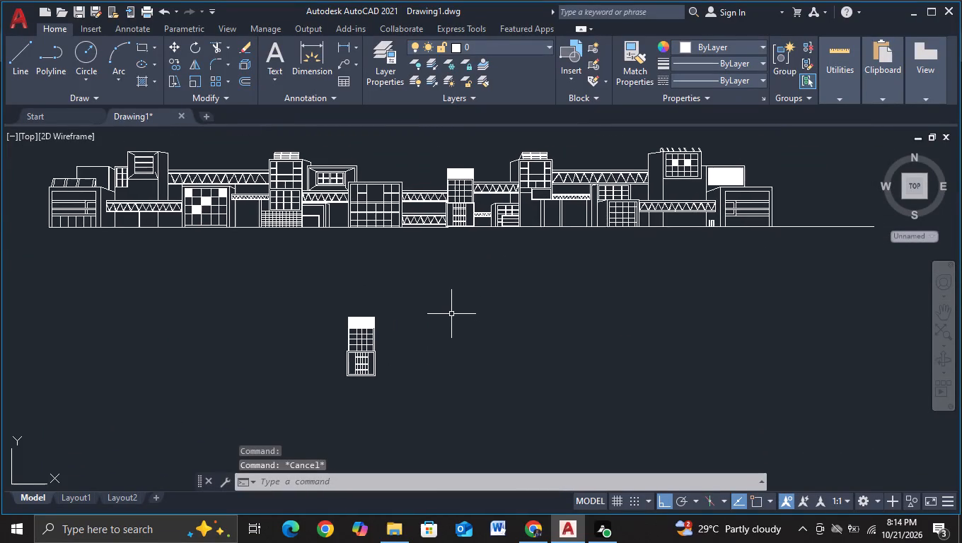
scroll(434, 282, up, 1)
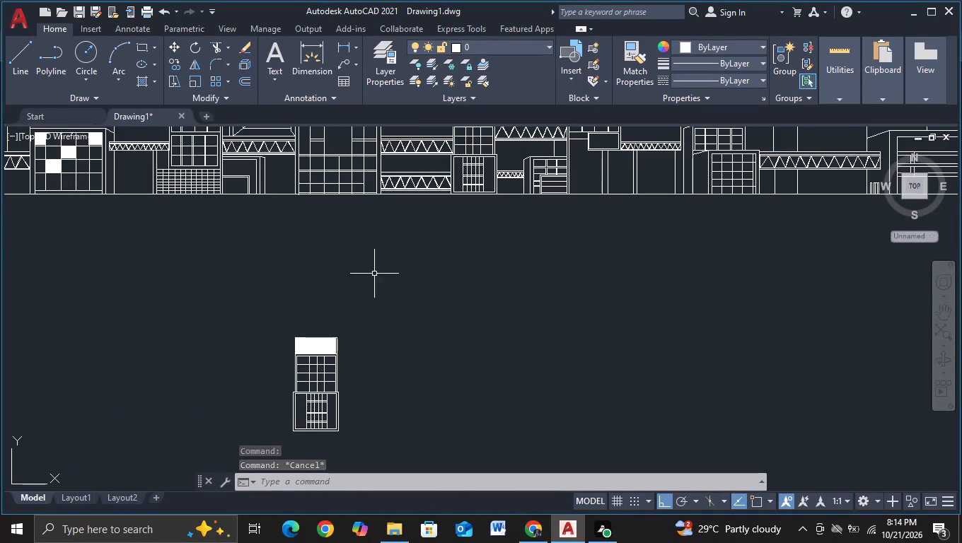
scroll(370, 267, up, 1)
middle_drag(369, 267, 350, 357)
middle_drag(326, 286, 329, 337)
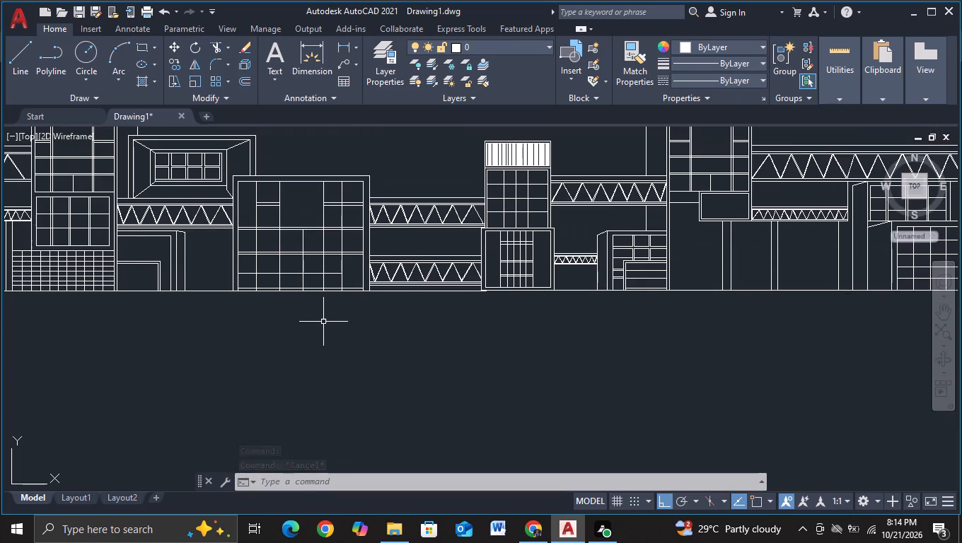
middle_drag(250, 318, 364, 304)
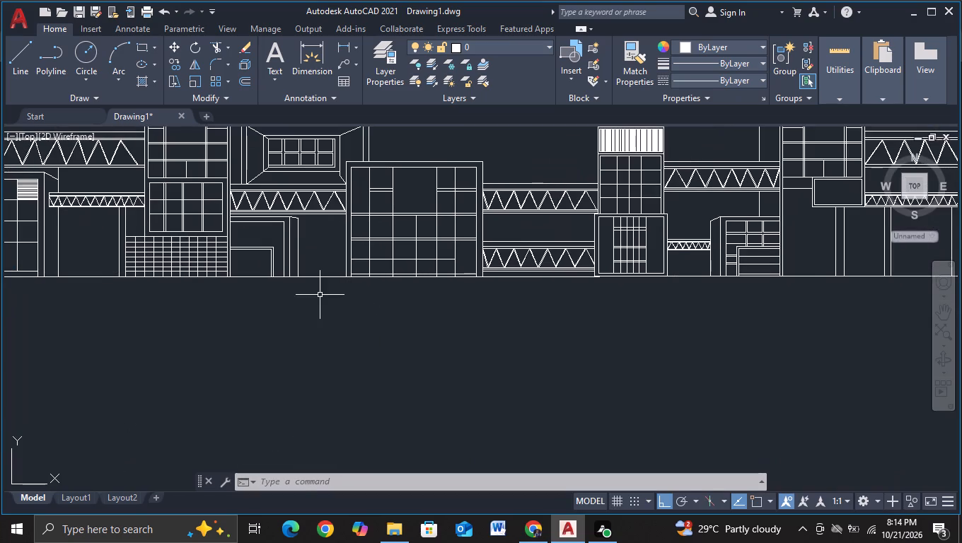
scroll(320, 295, down, 1)
middle_drag(303, 338, 336, 307)
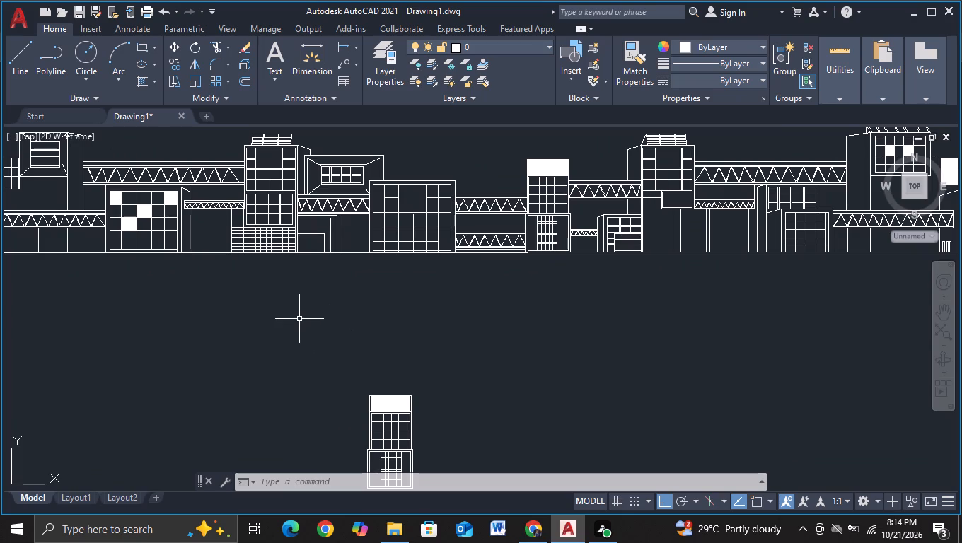
With object snap on, draw a horizontal line leftward from the top-left corner of the tower window above the brick-like grid.
middle_drag(304, 310, 311, 372)
scroll(265, 320, up, 2)
middle_drag(258, 332, 269, 397)
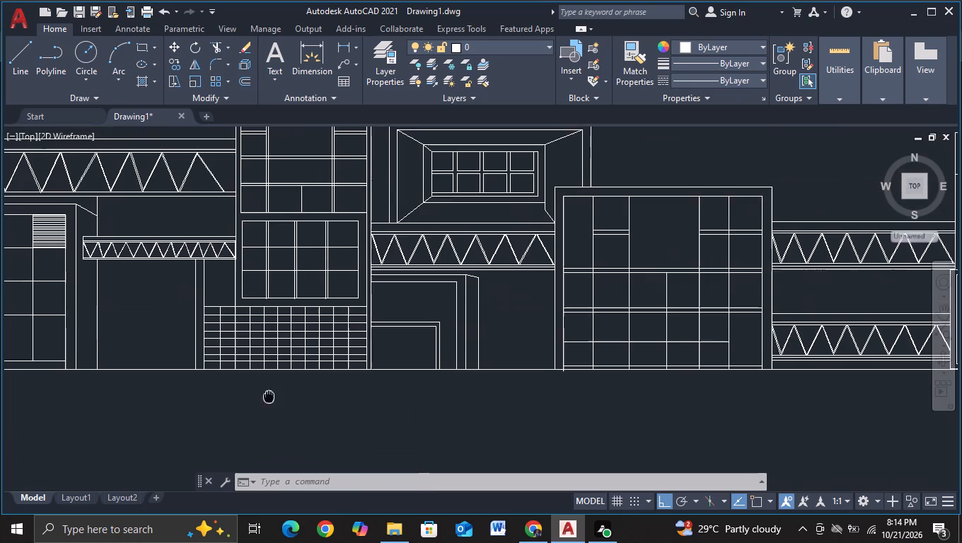
middle_drag(269, 397, 269, 397)
click(33, 64)
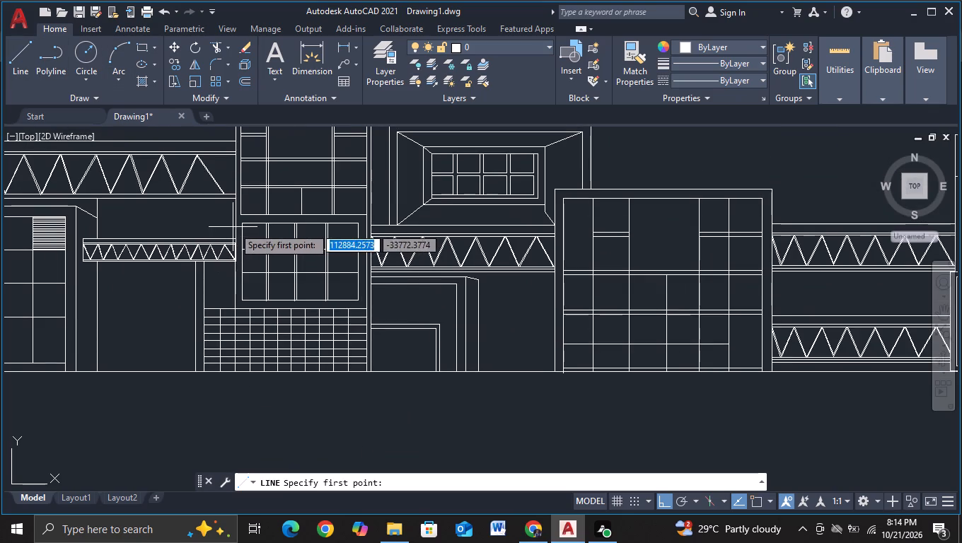
key(F3)
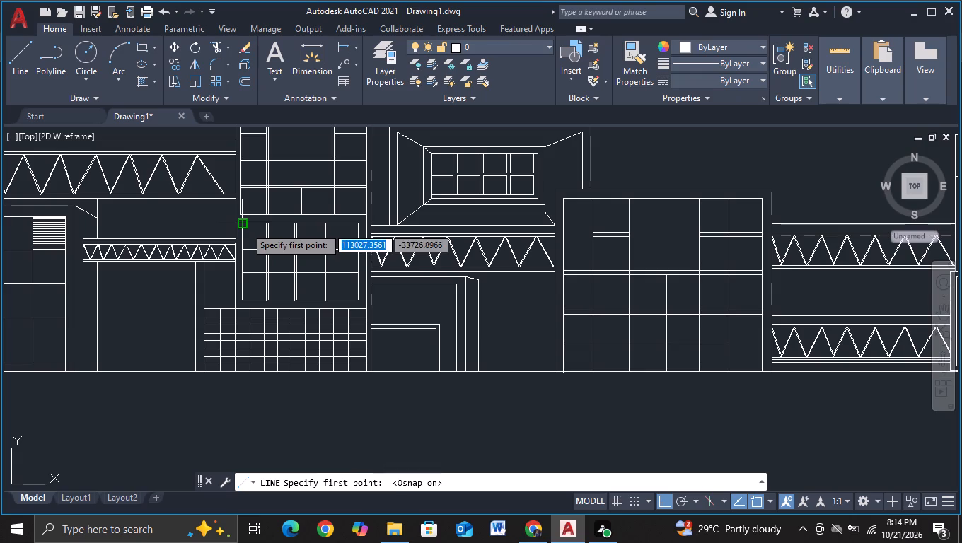
click(245, 227)
click(204, 218)
key(Escape)
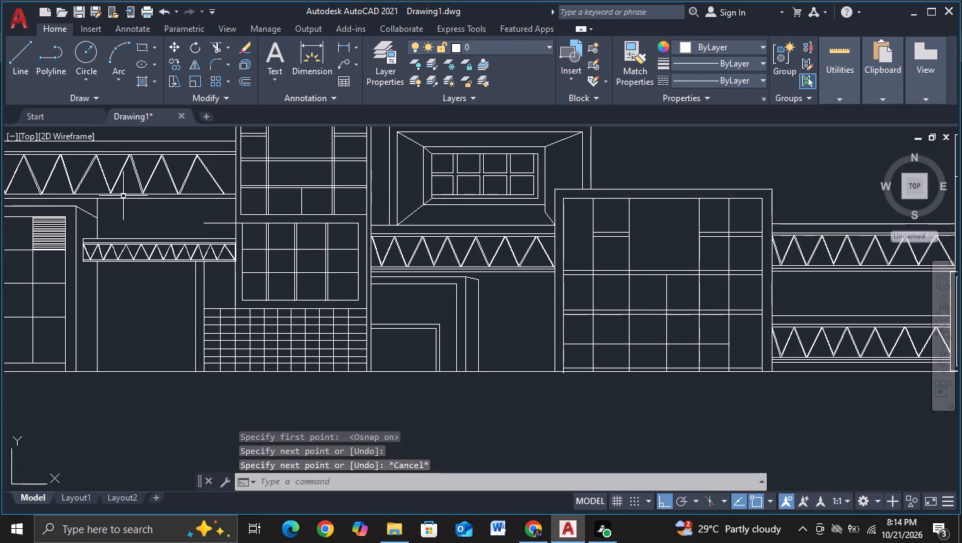
Draw a second horizontal line leftward from the tower's ledge, just above and parallel to the window-top line.
click(211, 41)
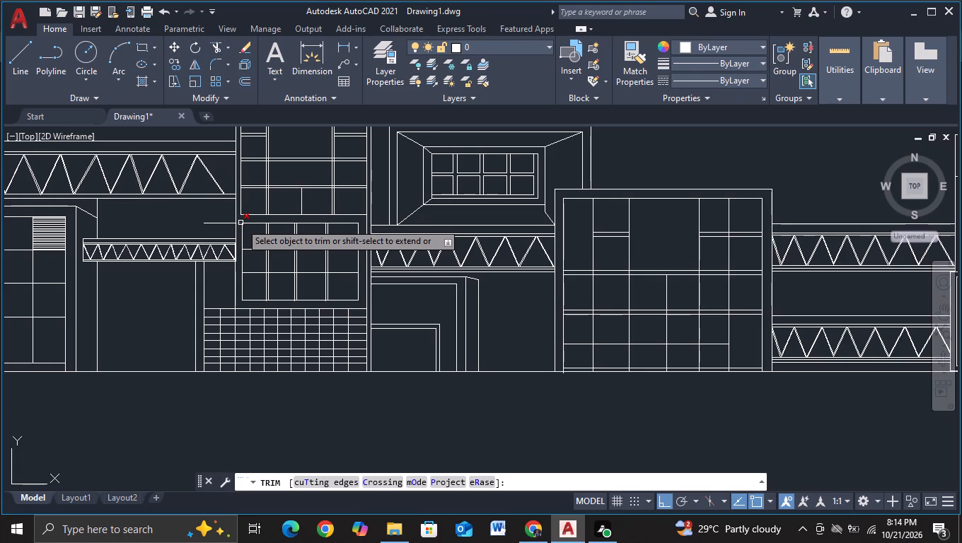
click(23, 60)
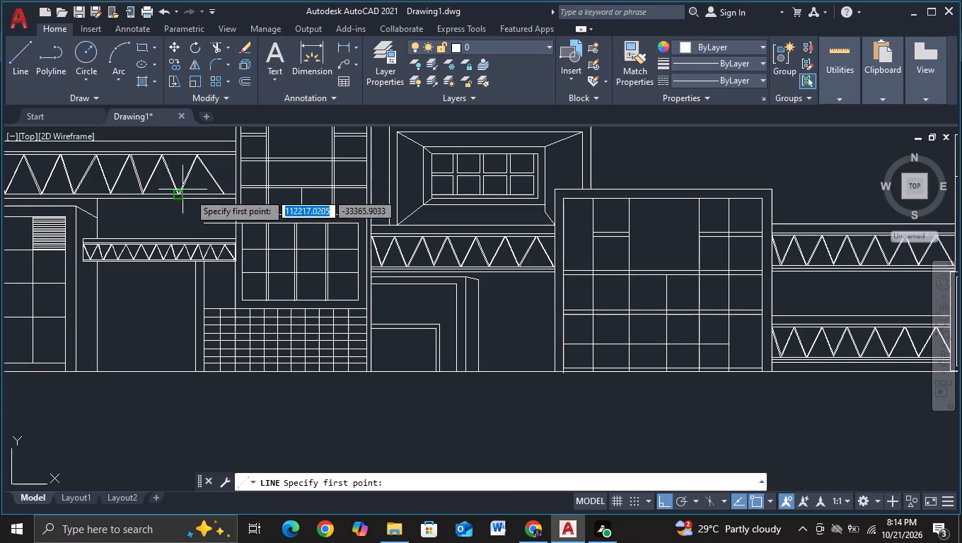
click(243, 216)
click(204, 214)
key(Escape)
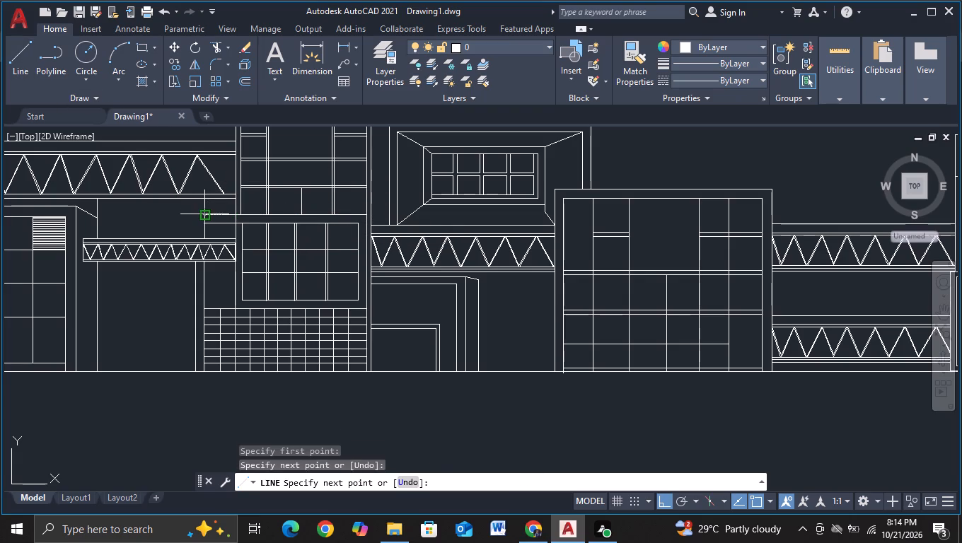
Trim the tower's left wall line between the two new horizontal lines.
click(211, 45)
scroll(239, 177, up, 2)
click(227, 284)
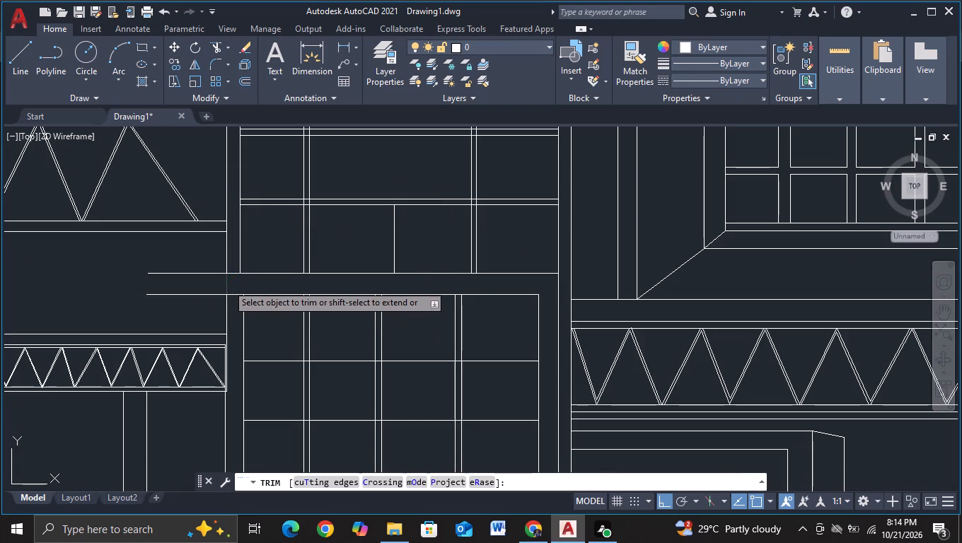
scroll(199, 291, down, 2)
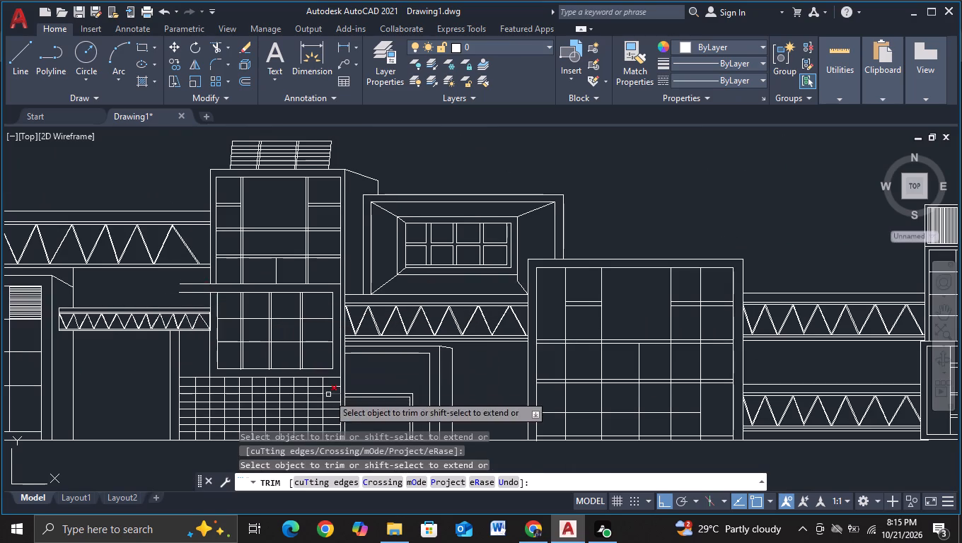
Draw a vertical line from the left end of the lower horizontal line down to the small truss's bottom, above the grid's left edge.
middle_drag(408, 377, 441, 322)
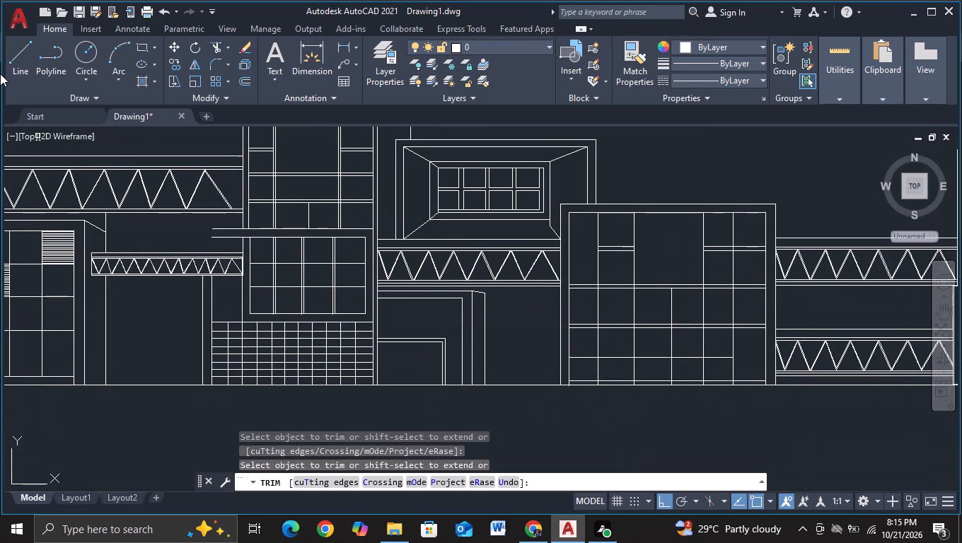
click(11, 64)
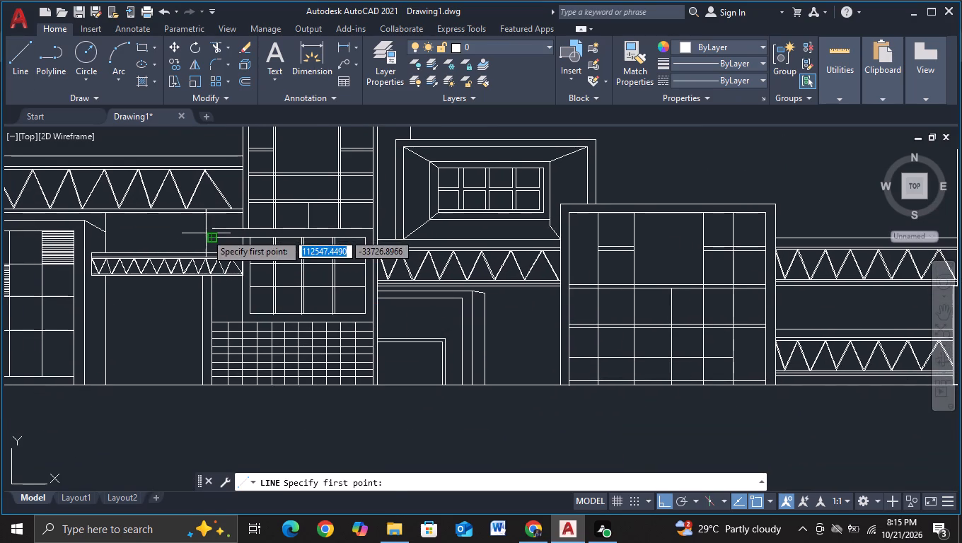
click(206, 233)
scroll(212, 329, up, 2)
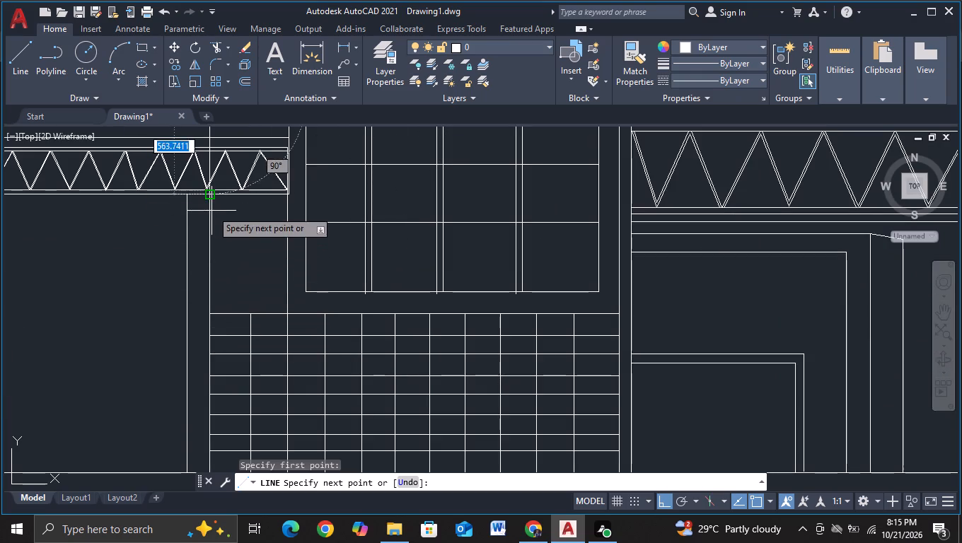
click(207, 194)
key(Escape)
Trim the small truss's chords and diagonals between the new vertical line and the tower's old left wall.
middle_drag(220, 238, 237, 321)
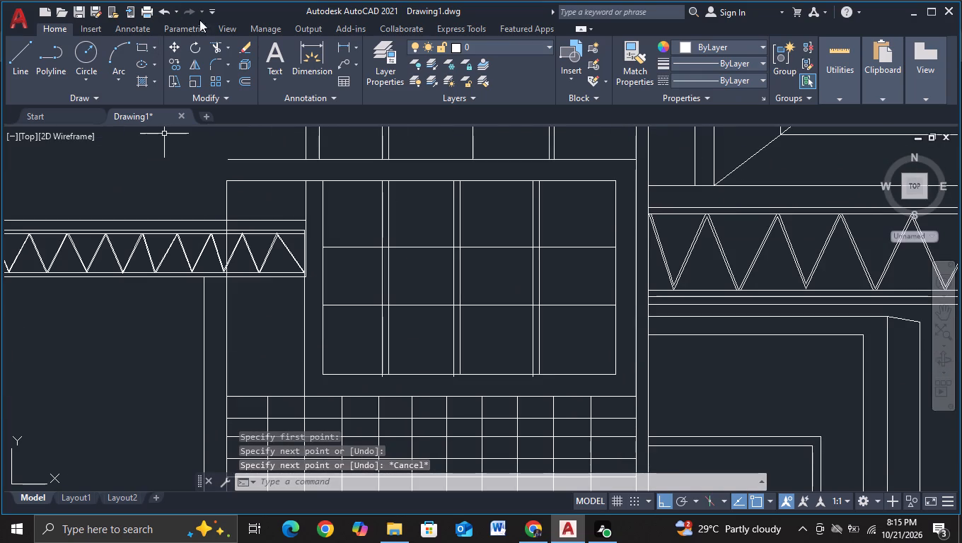
click(212, 45)
drag(236, 208, 234, 293)
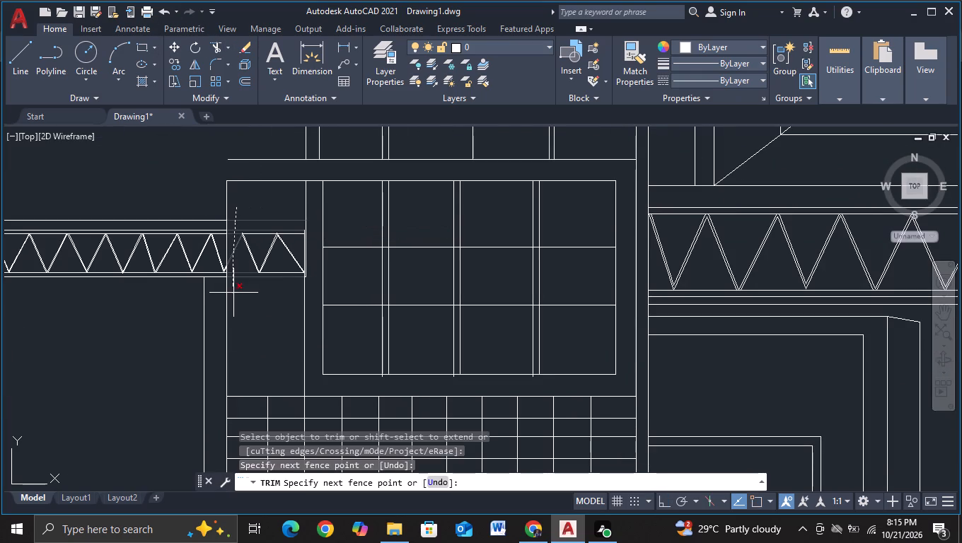
drag(234, 293, 276, 240)
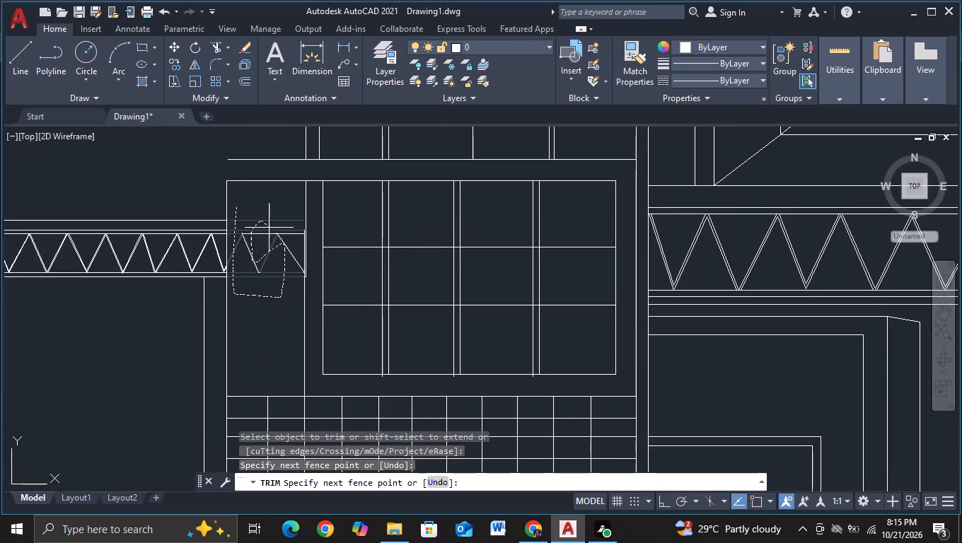
drag(276, 240, 292, 240)
drag(286, 223, 277, 259)
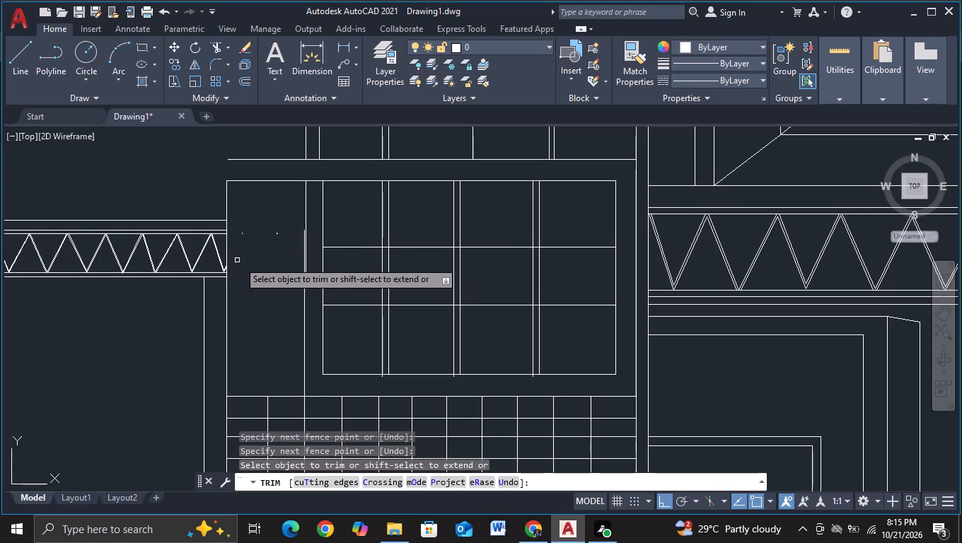
Trim away the leftover truss fragments and end-line pieces between the new vertical line and the tower window.
click(260, 273)
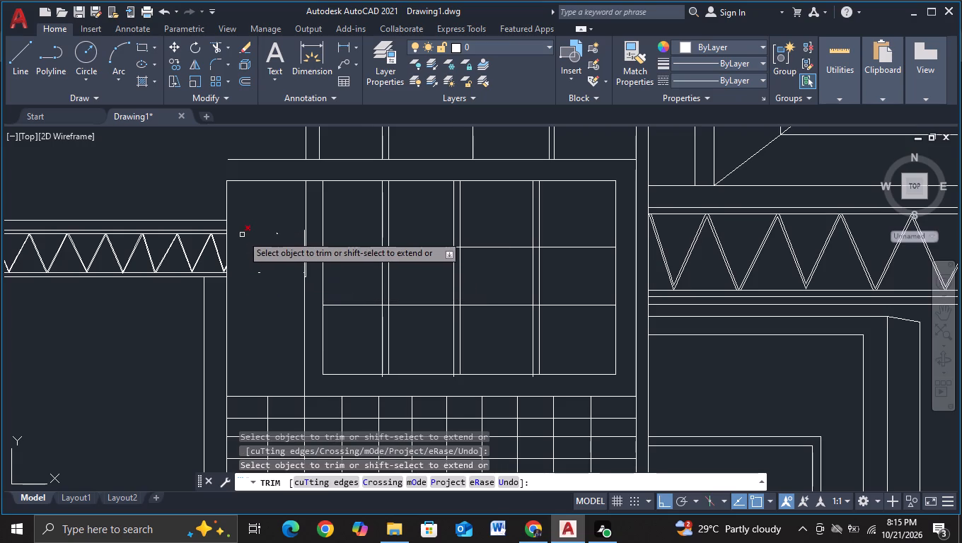
click(242, 235)
click(278, 233)
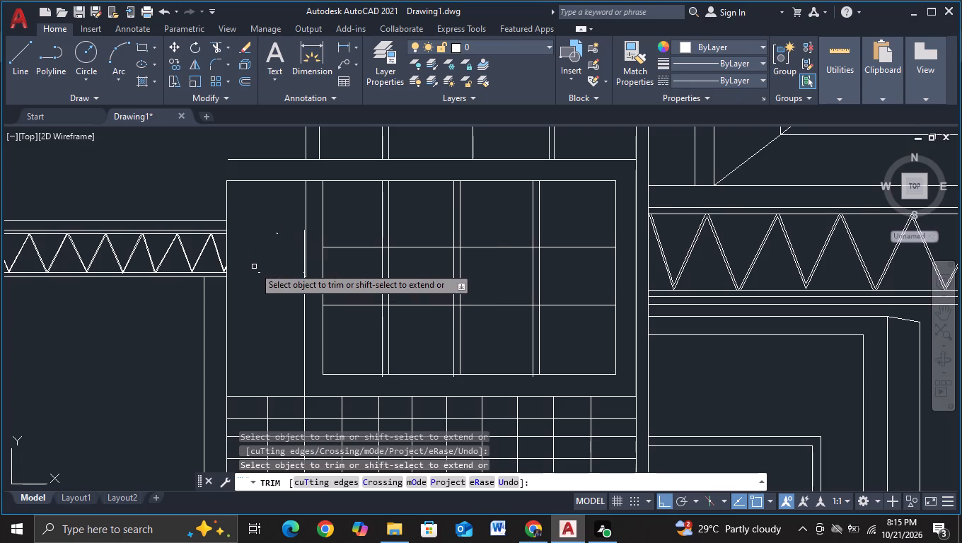
double_click(258, 275)
double_click(278, 232)
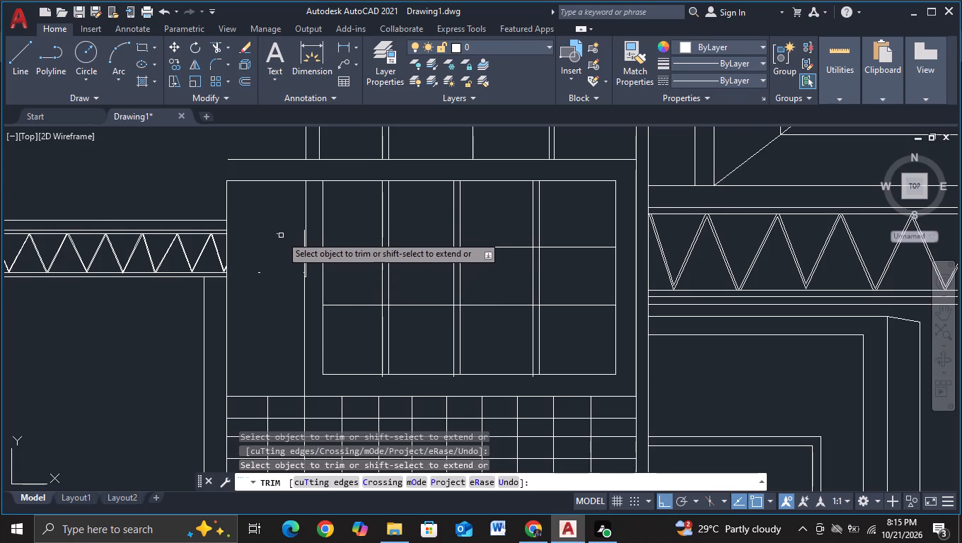
scroll(283, 240, up, 2)
click(332, 272)
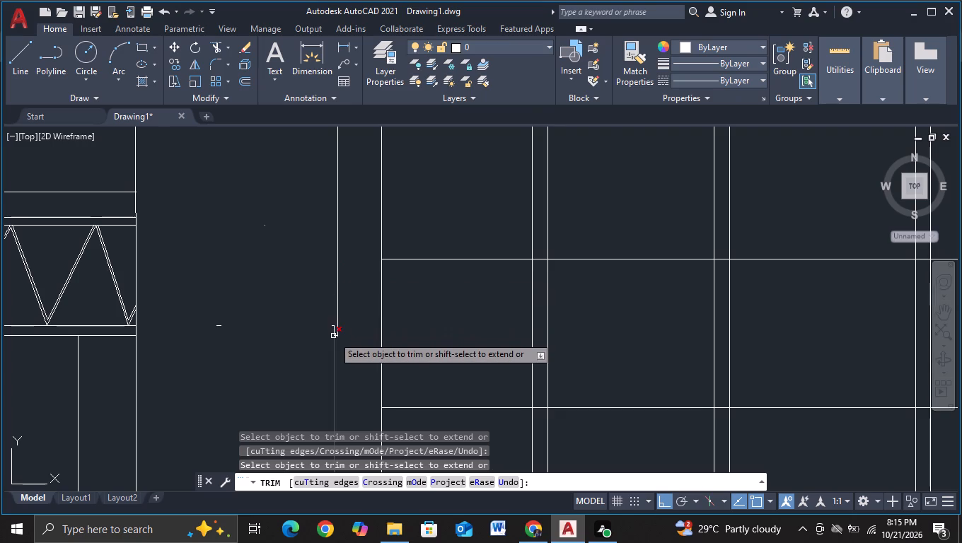
click(333, 327)
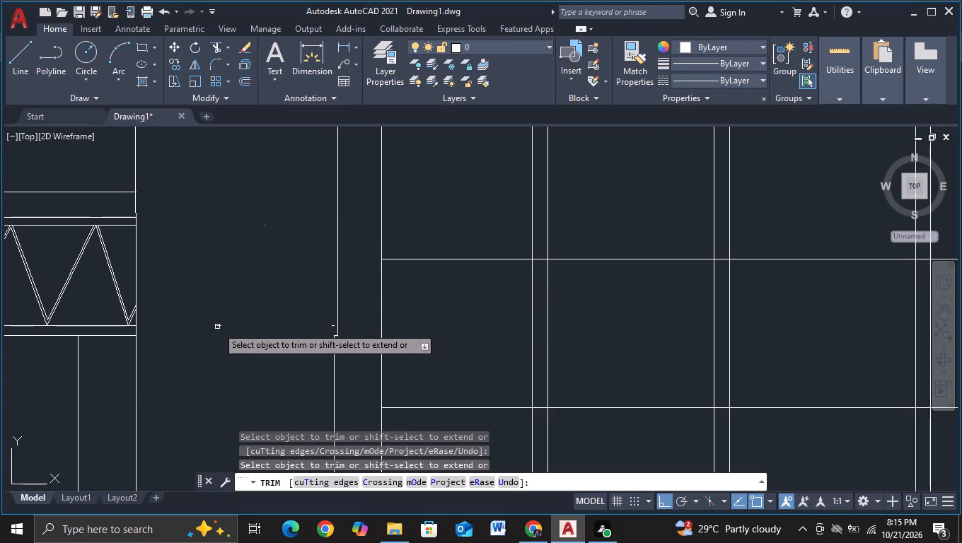
click(217, 326)
click(263, 223)
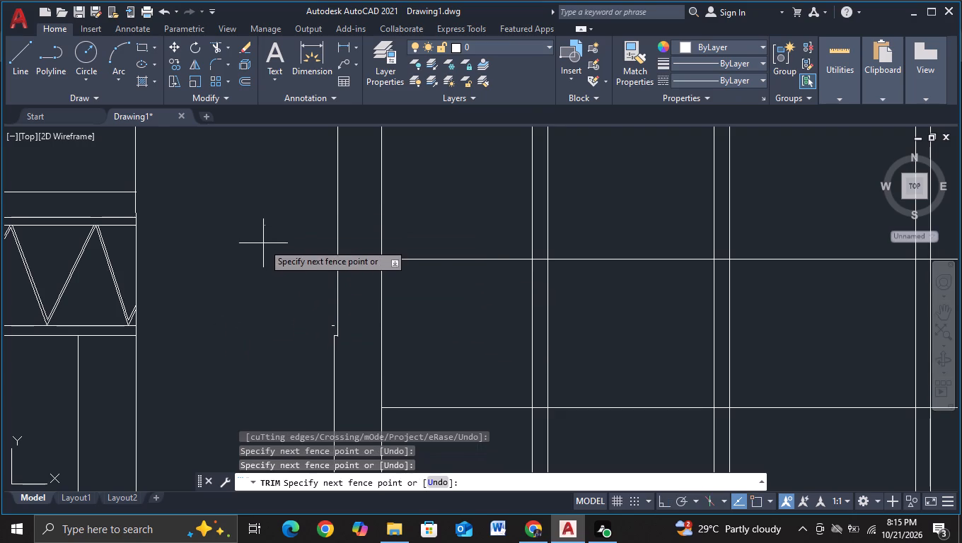
click(264, 228)
click(264, 228)
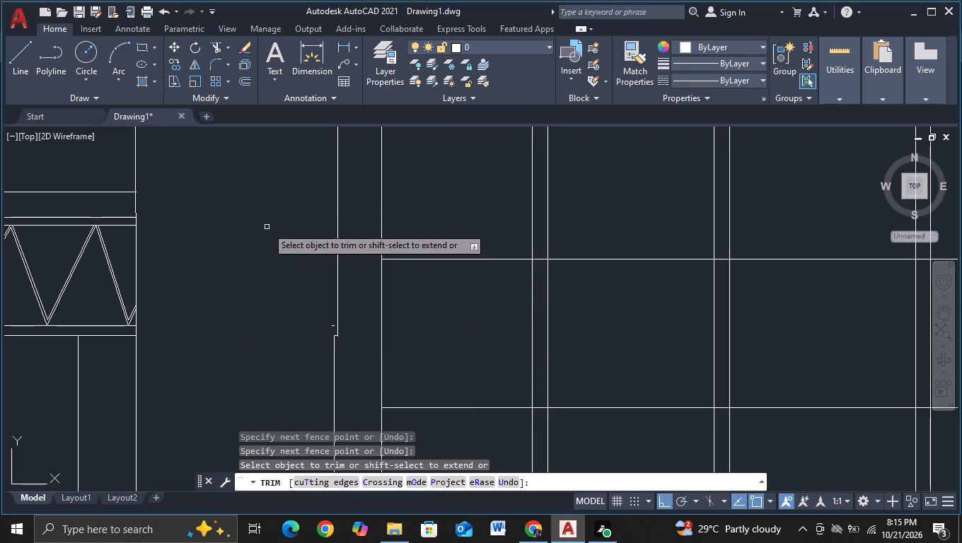
click(266, 226)
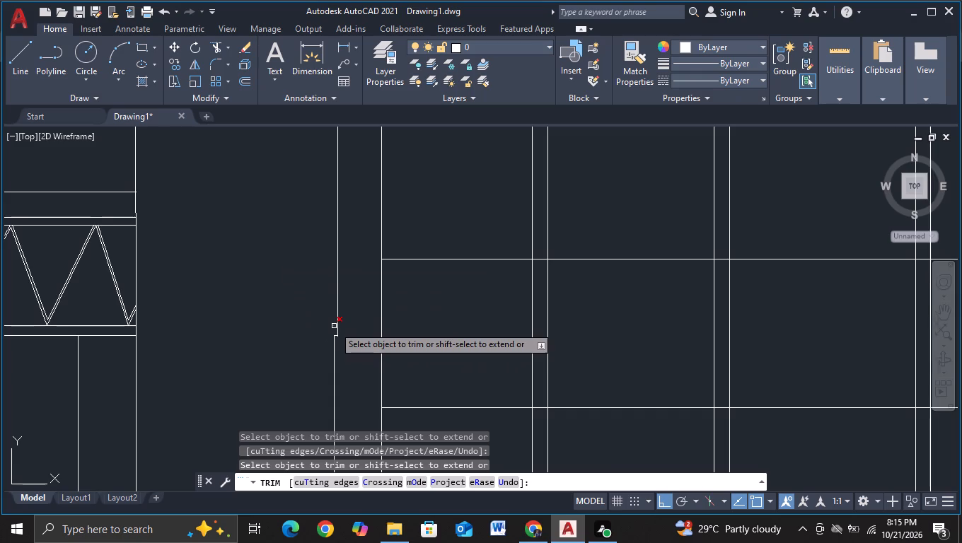
click(334, 326)
scroll(247, 320, down, 2)
key(Escape)
Trim away the remaining old left wall line of the tower between the window-top line and the brick-like grid.
middle_drag(245, 326, 265, 258)
scroll(252, 297, down, 1)
middle_drag(253, 302, 253, 278)
middle_drag(253, 283, 233, 311)
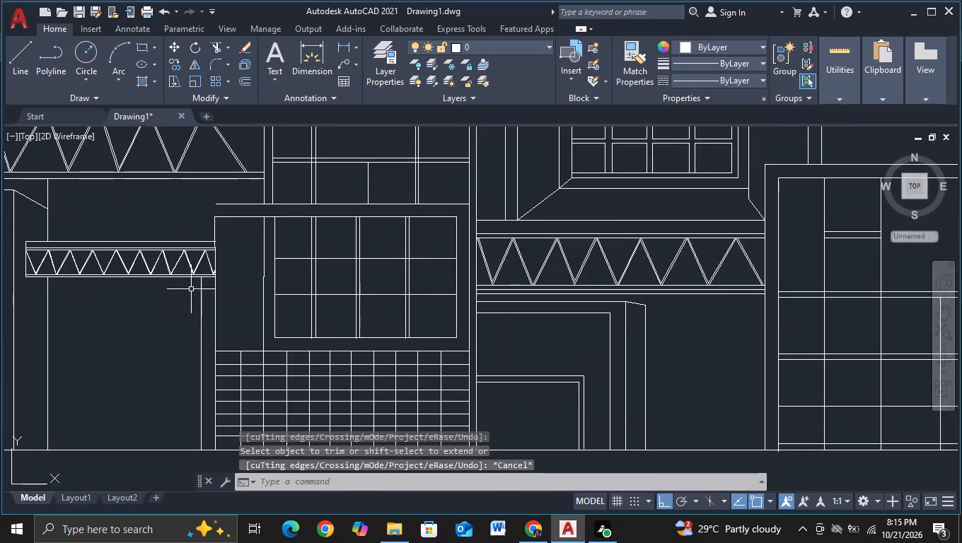
click(214, 42)
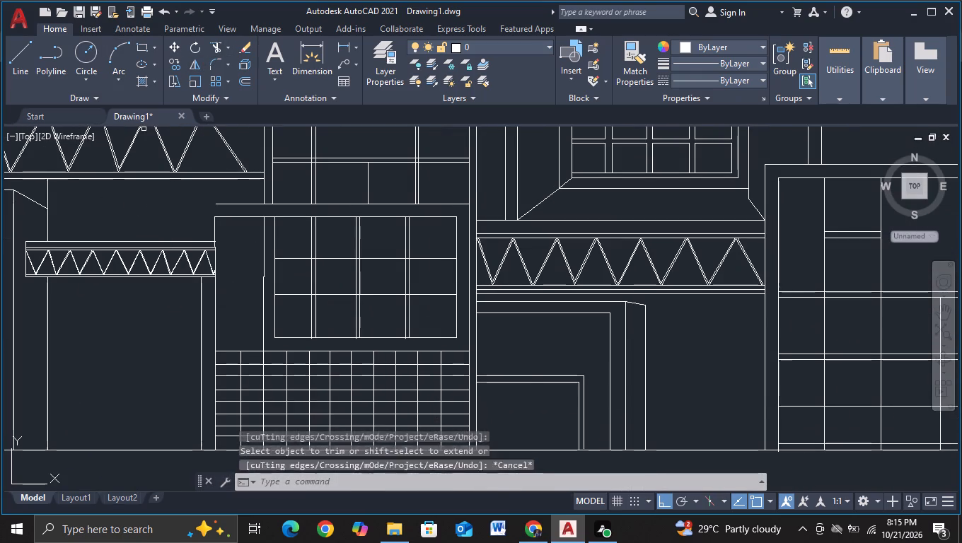
click(262, 281)
click(264, 264)
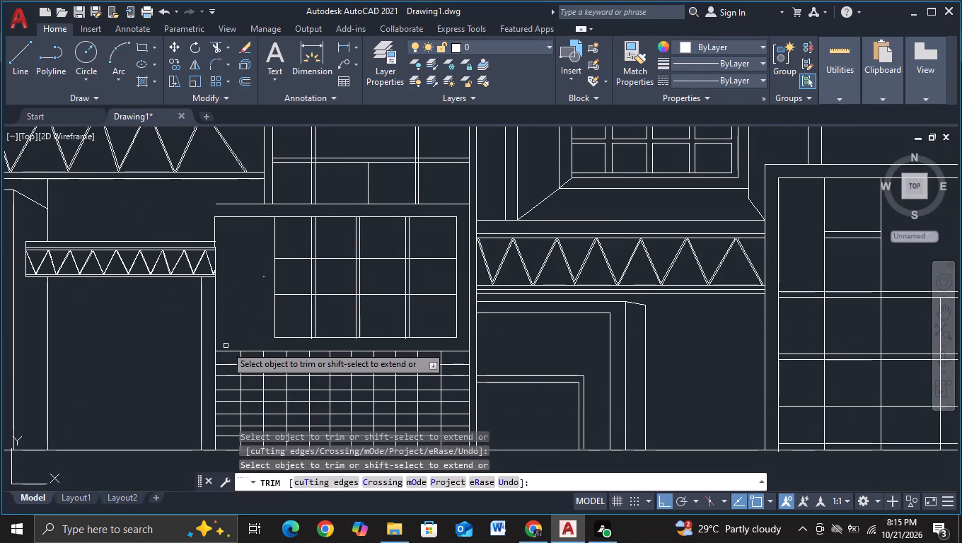
click(264, 276)
key(Escape)
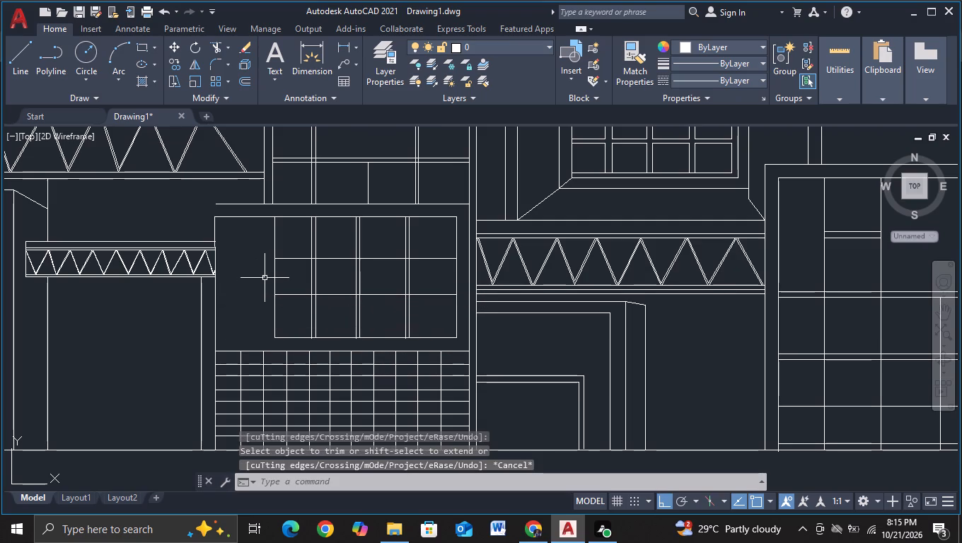
Erase the leftover piece of the tower's old left wall line beside the window.
click(265, 278)
key(Delete)
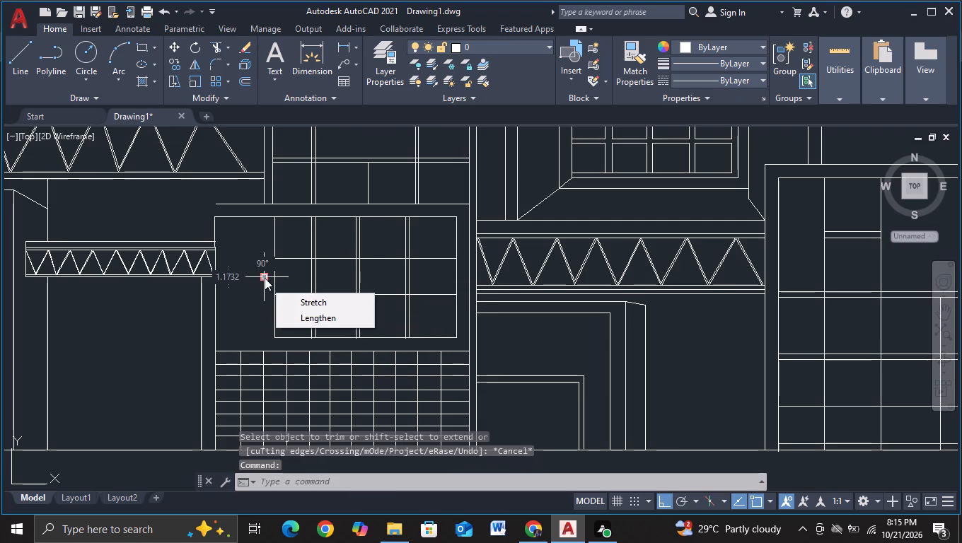
key(Delete)
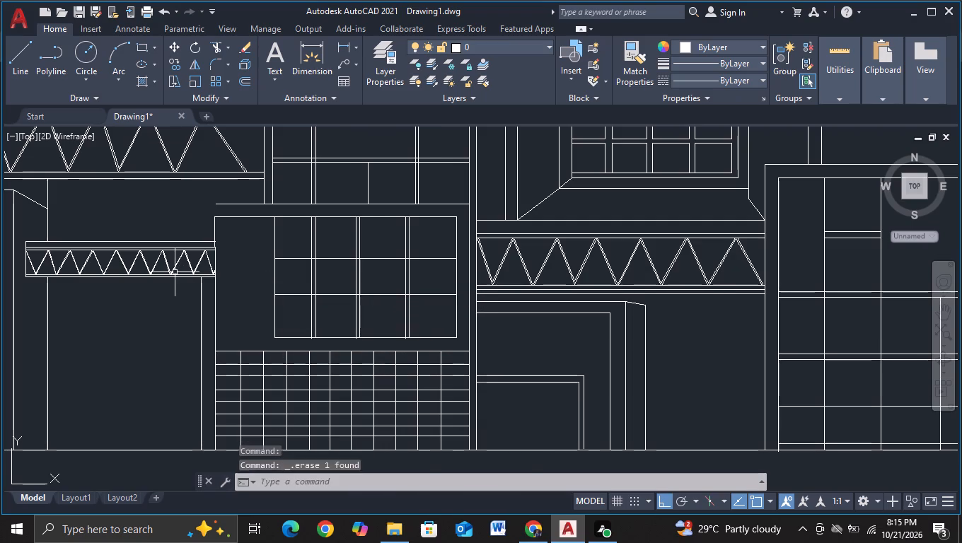
key(Escape)
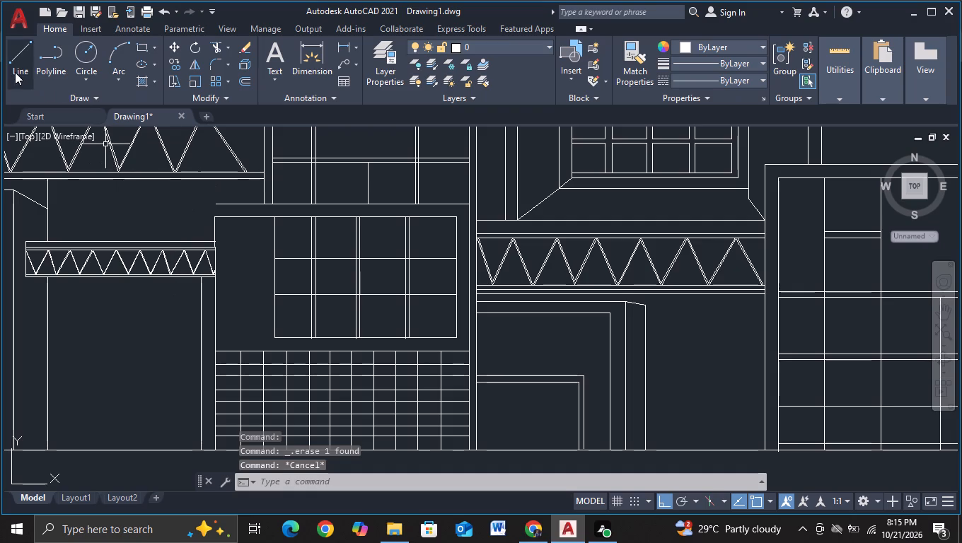
Draw a vertical line about 1141 units long between the tower's left wall and the window, down to the window's bottom level.
click(18, 64)
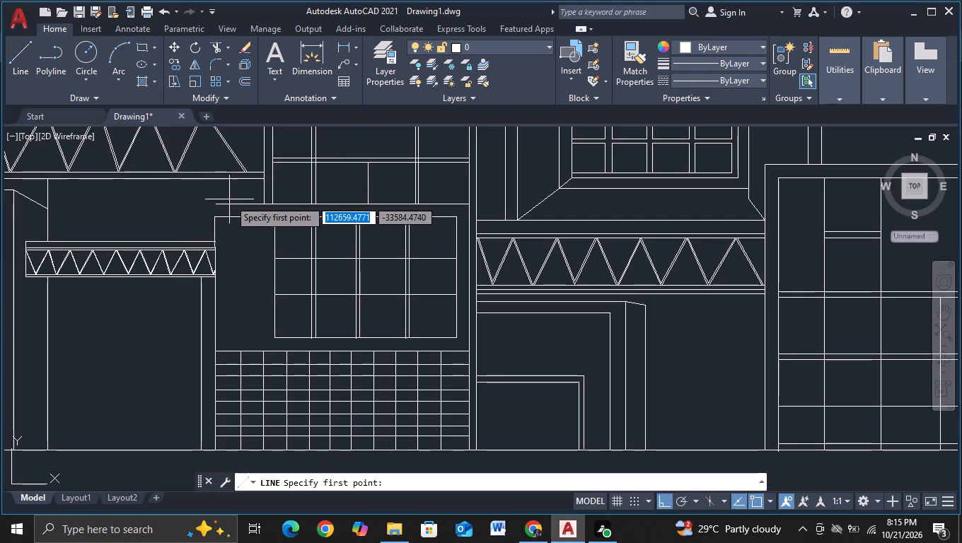
click(231, 195)
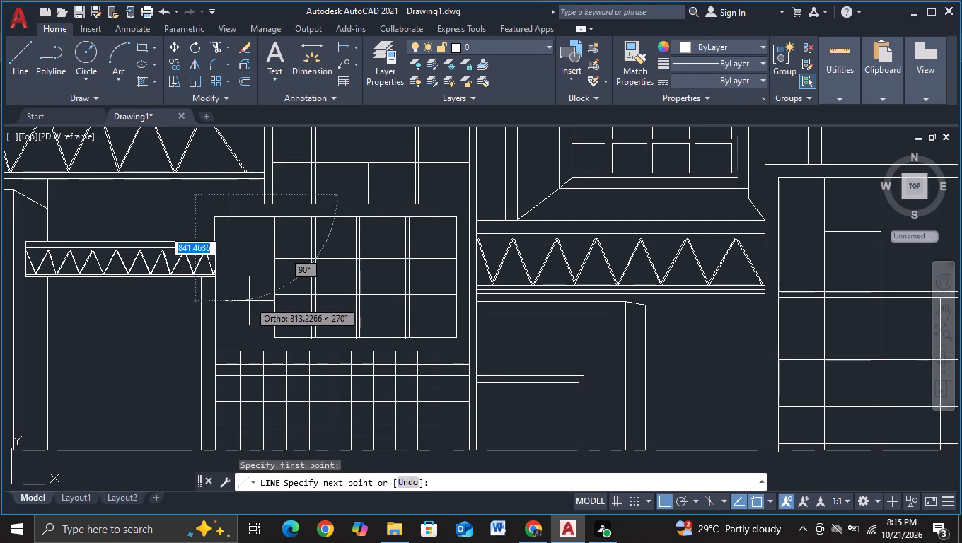
click(232, 338)
key(Escape)
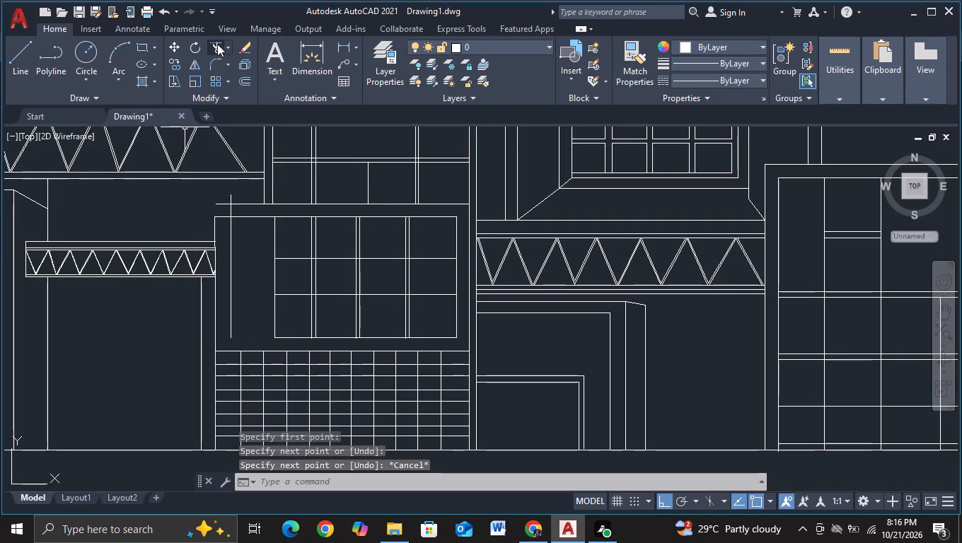
Trim the new vertical line above the window's top edge, and that edge's overhang between the new line and the tower's left wall.
click(218, 45)
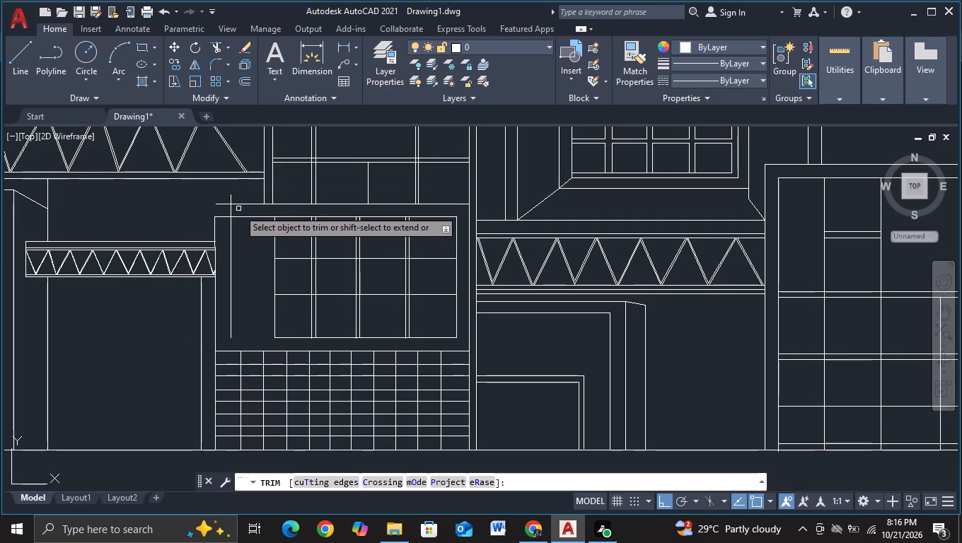
click(230, 199)
click(231, 211)
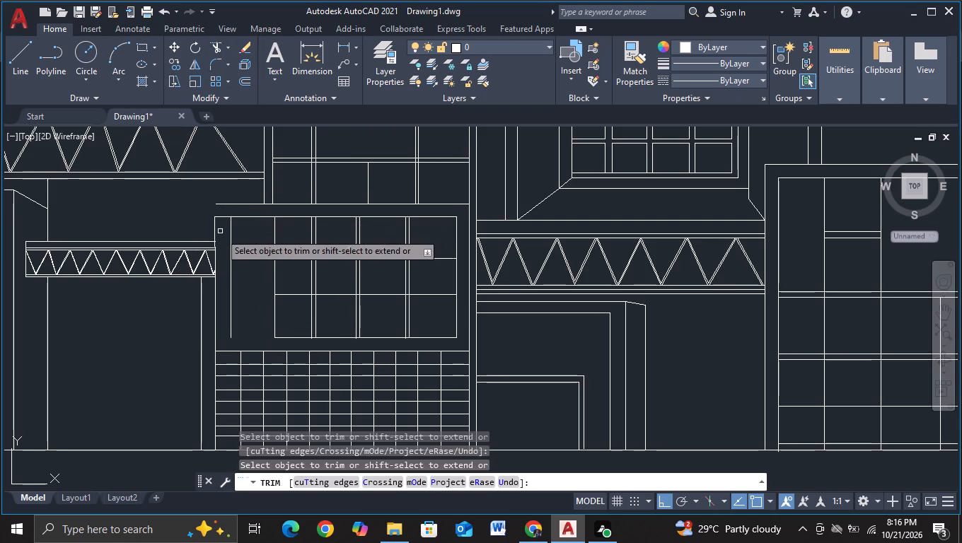
click(224, 217)
key(Escape)
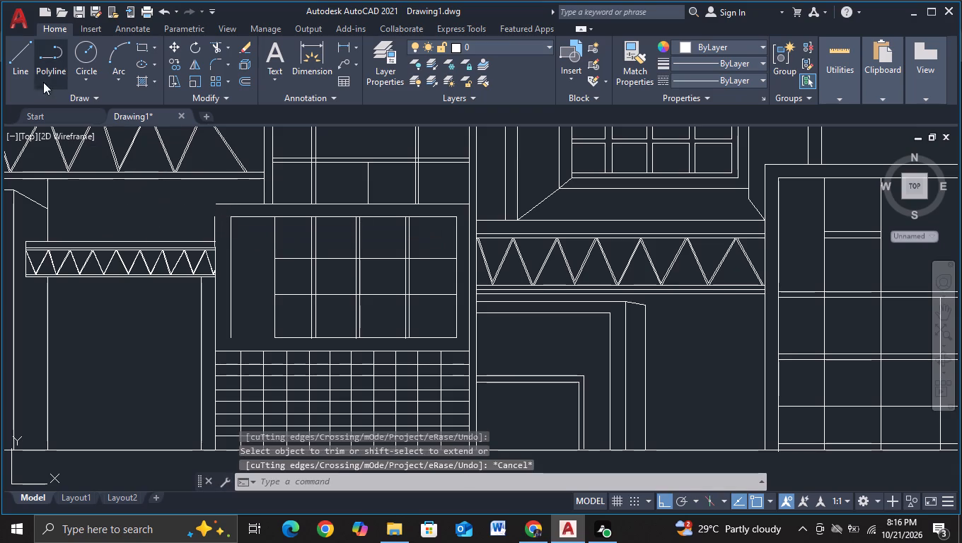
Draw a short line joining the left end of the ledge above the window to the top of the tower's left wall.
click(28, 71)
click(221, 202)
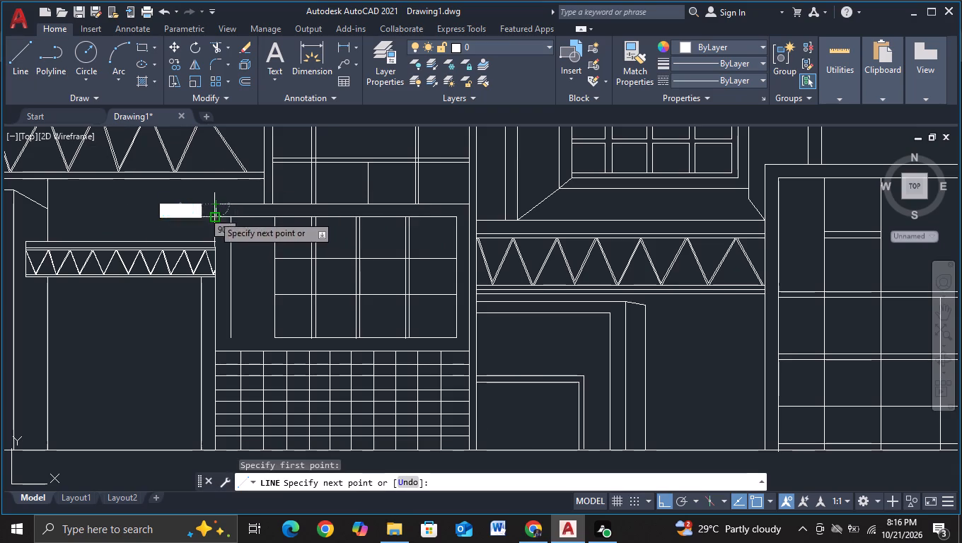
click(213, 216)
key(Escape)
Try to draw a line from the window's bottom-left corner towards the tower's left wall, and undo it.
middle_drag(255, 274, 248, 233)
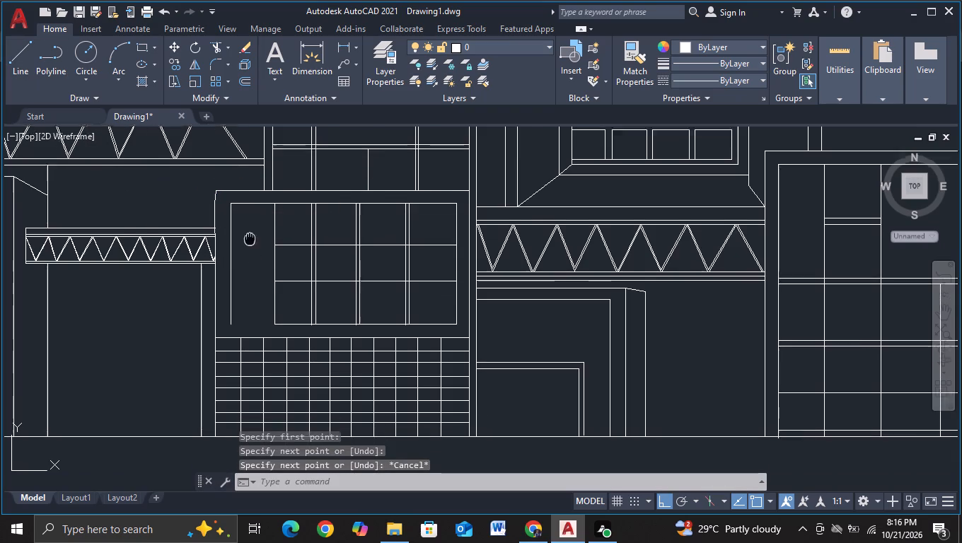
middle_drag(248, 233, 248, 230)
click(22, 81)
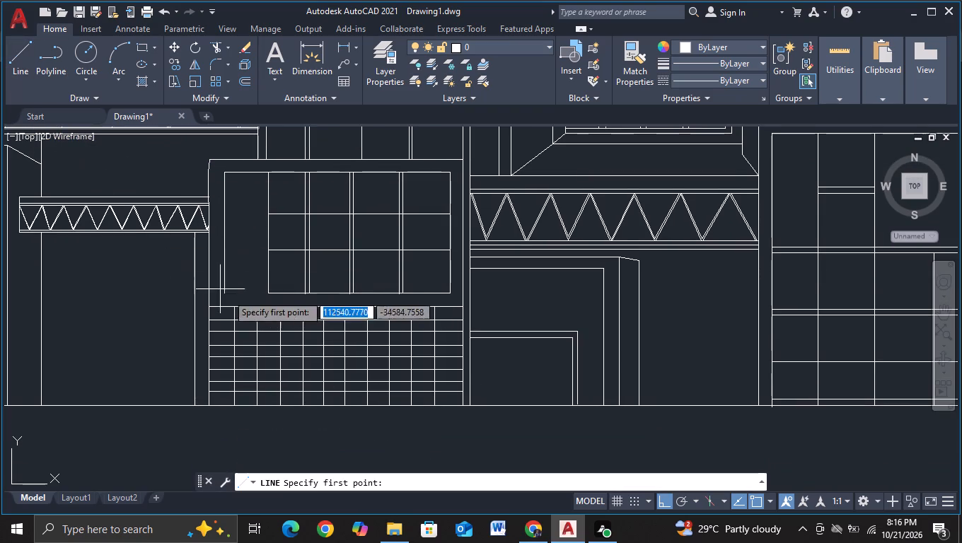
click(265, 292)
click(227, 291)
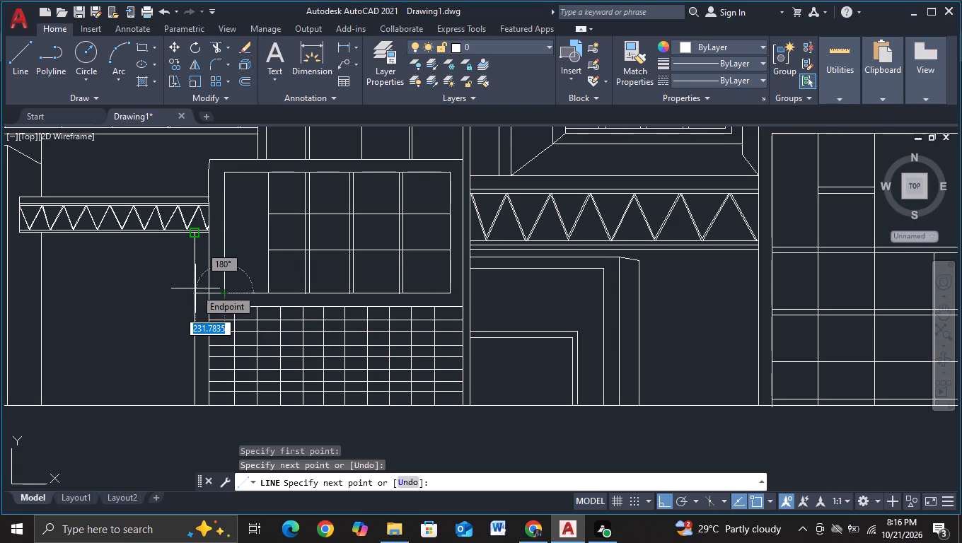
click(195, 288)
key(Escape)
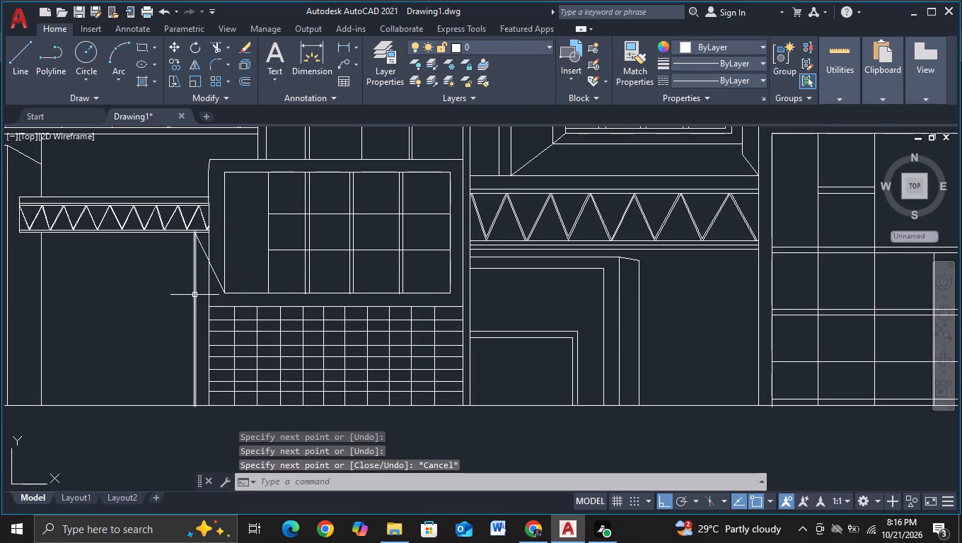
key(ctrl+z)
Draw a horizontal line from the window's bottom-left corner leftward past the tower's left wall.
click(25, 54)
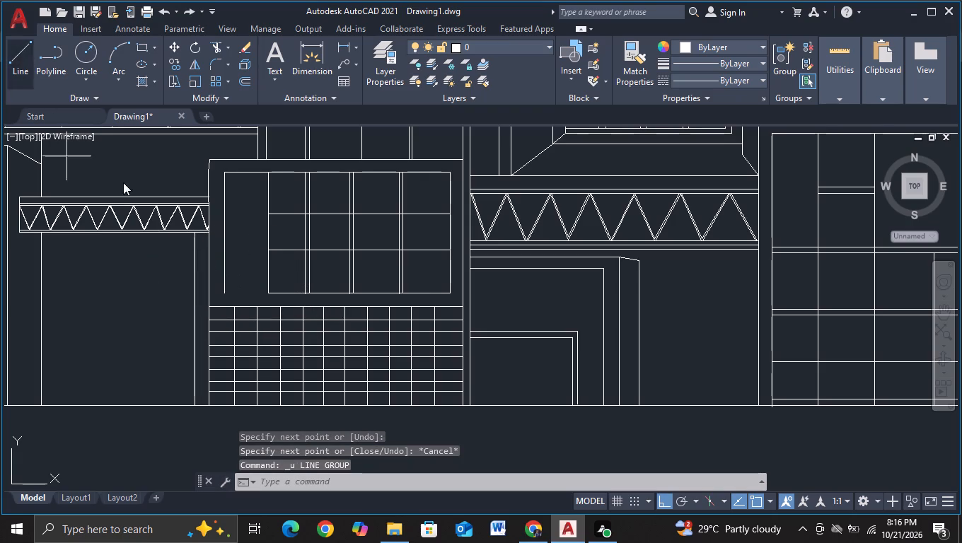
click(265, 289)
click(165, 279)
key(Escape)
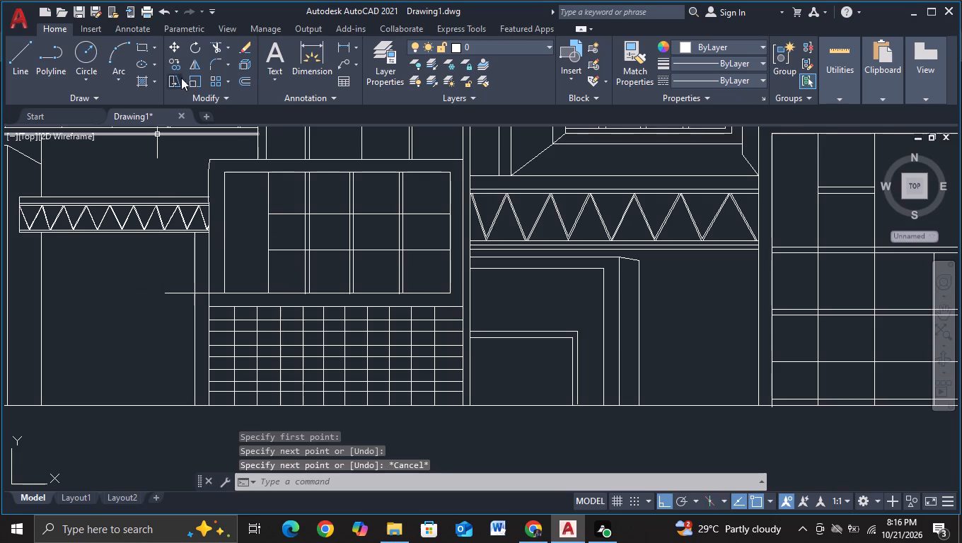
Trim the new horizontal line's pieces outside the tower's left wall, on both sides of the adjacent vertical line below the small truss.
click(211, 46)
drag(182, 307, 182, 268)
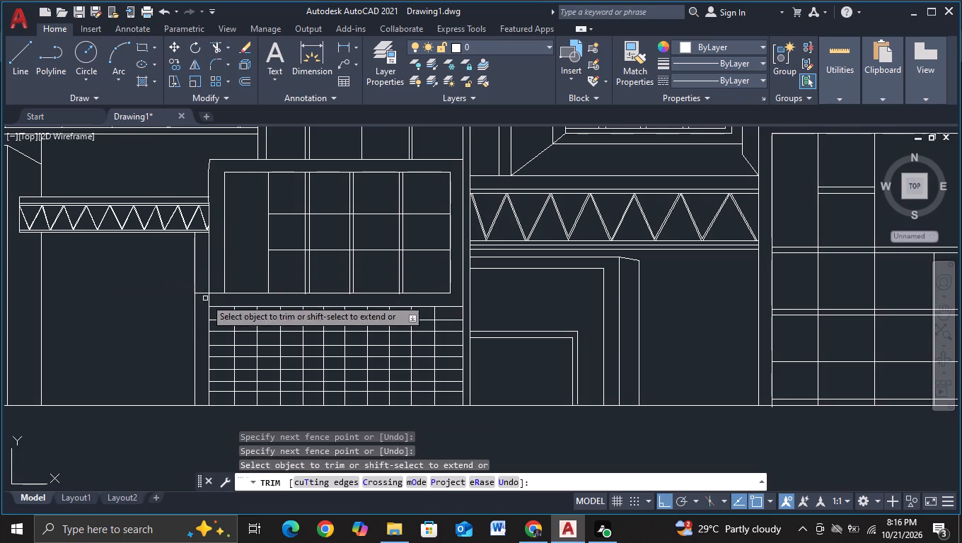
drag(199, 299, 199, 291)
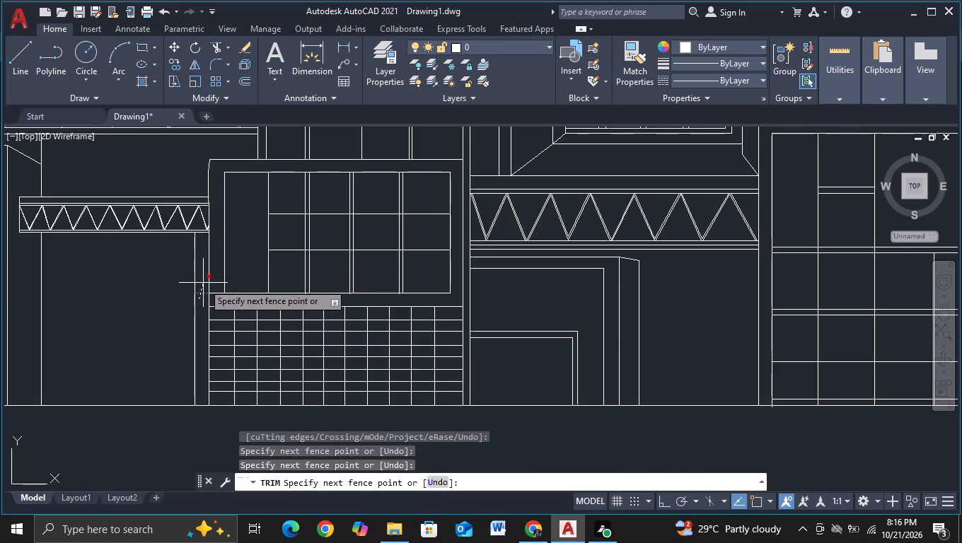
click(203, 283)
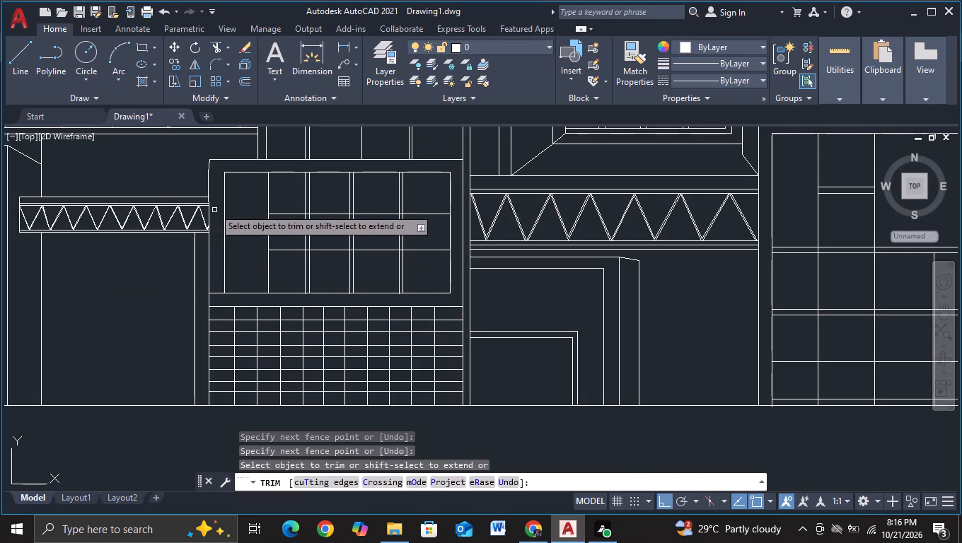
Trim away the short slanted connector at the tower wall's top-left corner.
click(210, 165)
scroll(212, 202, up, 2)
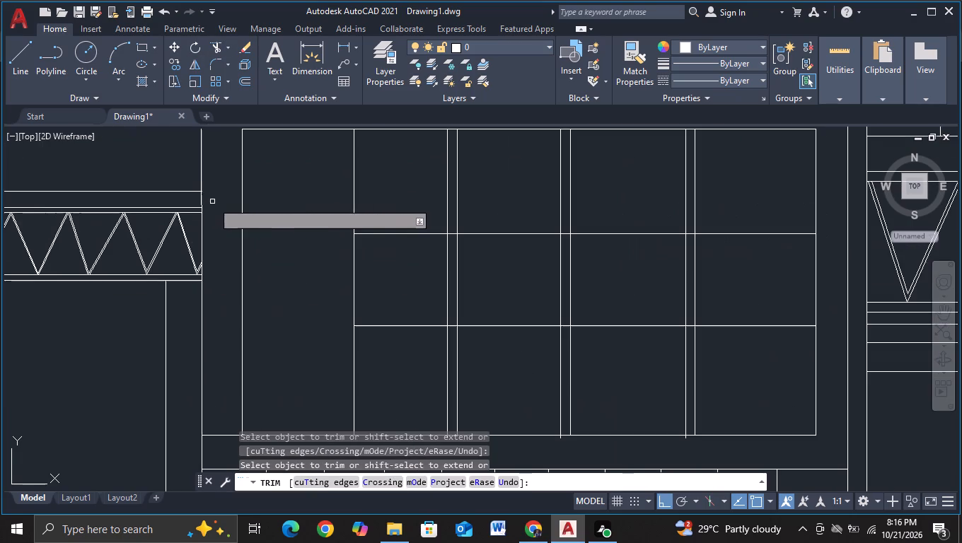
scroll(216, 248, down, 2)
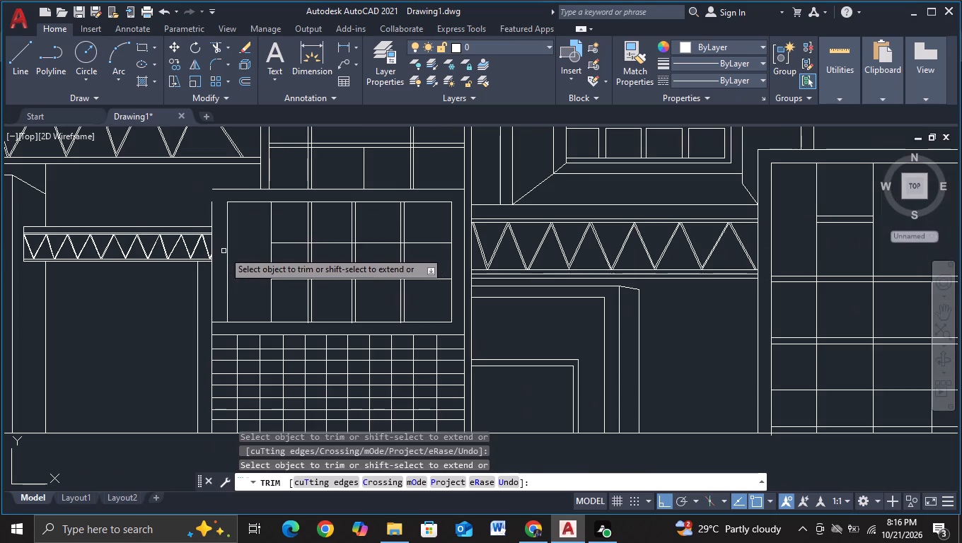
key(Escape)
Draw a vertical line from the top of the tower's left wall up to the ledge line, closing the corner gap to the ledge's end.
click(16, 71)
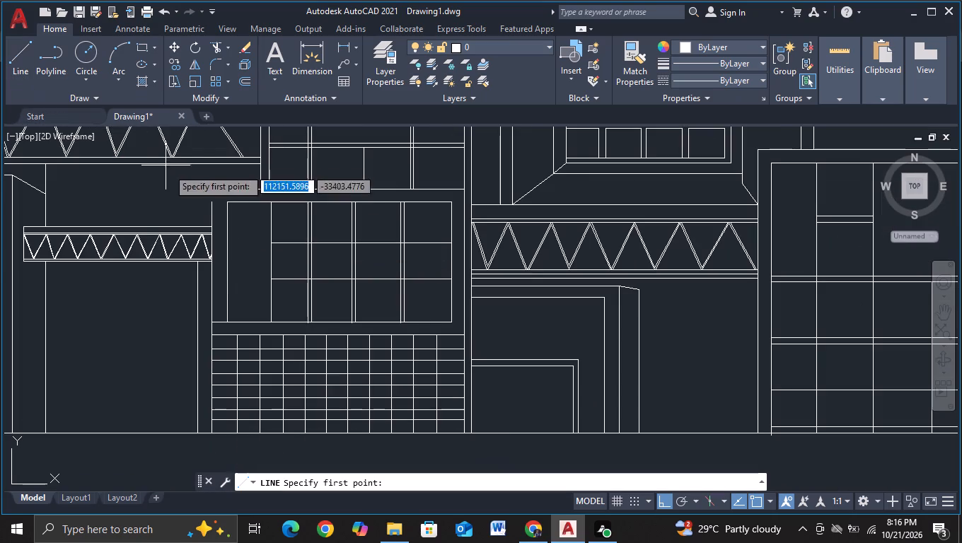
click(211, 207)
scroll(204, 182, up, 1)
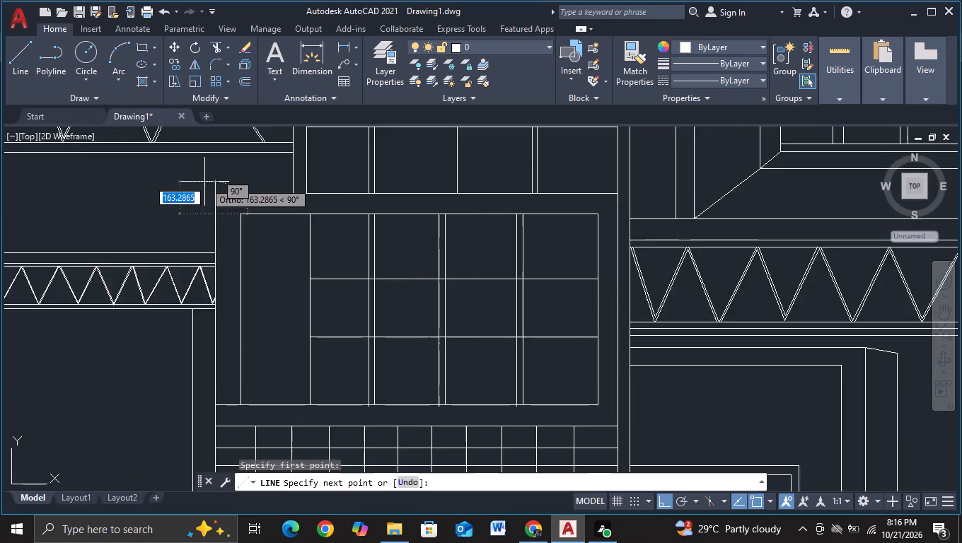
scroll(204, 182, up, 3)
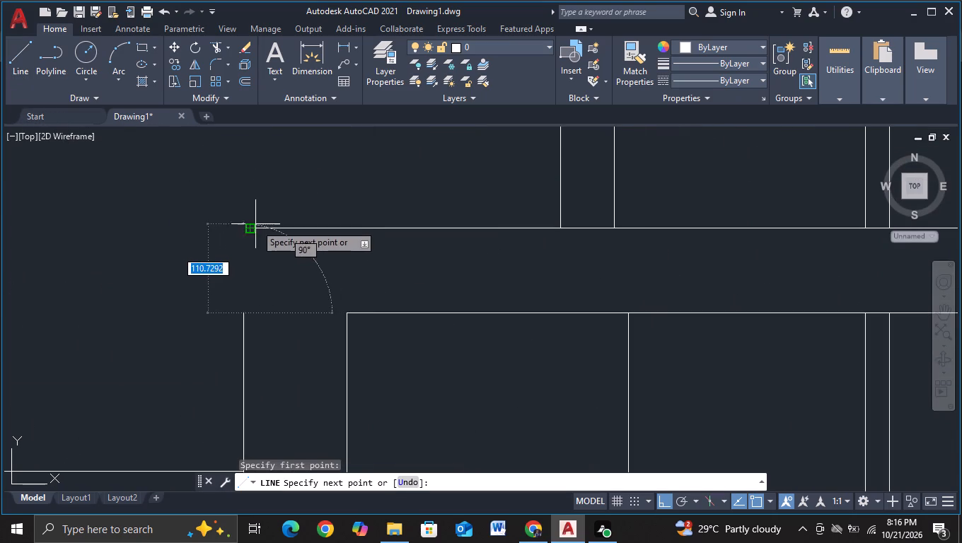
click(242, 228)
click(248, 228)
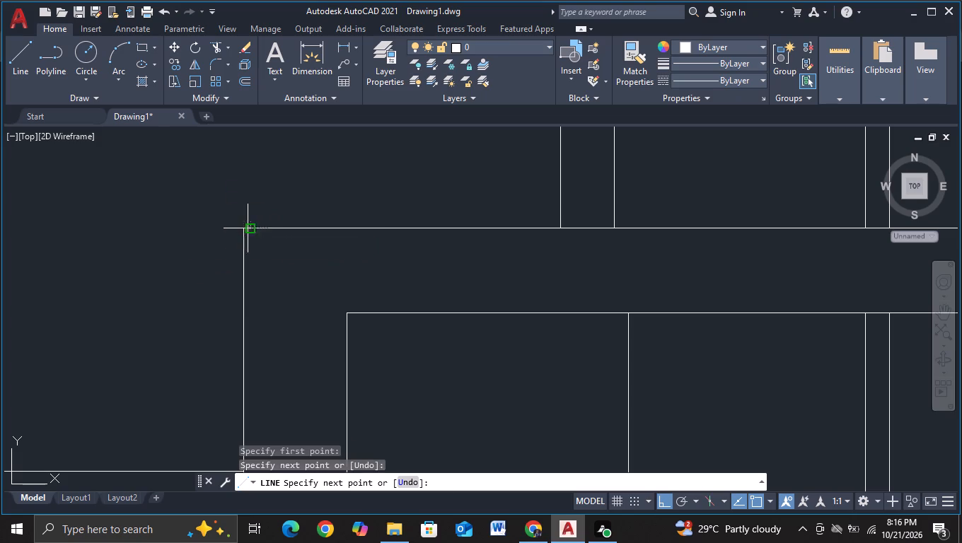
key(Escape)
Copy the window grid's leftmost vertical line about 303 units to the left, just inside the new window frame line.
scroll(249, 236, down, 3)
middle_drag(274, 307, 287, 173)
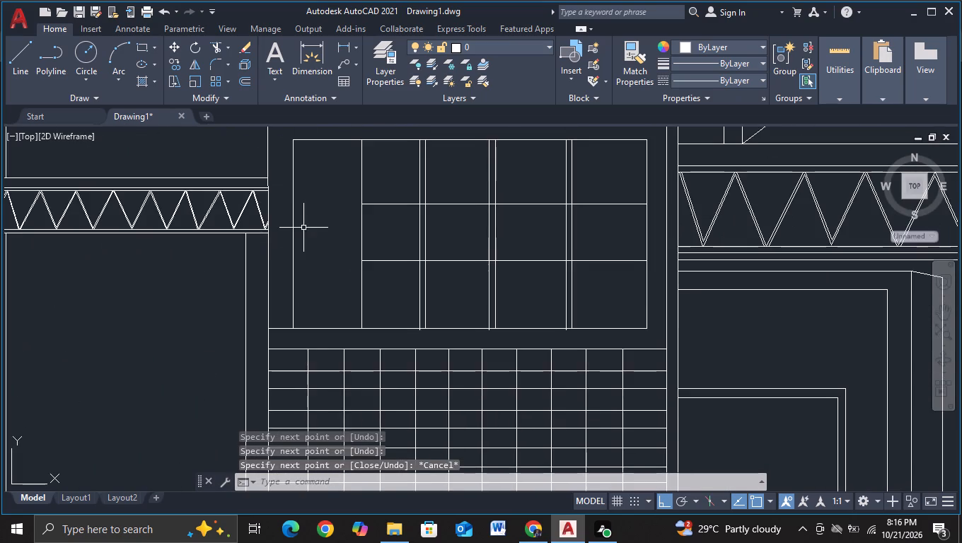
middle_drag(303, 228, 209, 256)
click(265, 252)
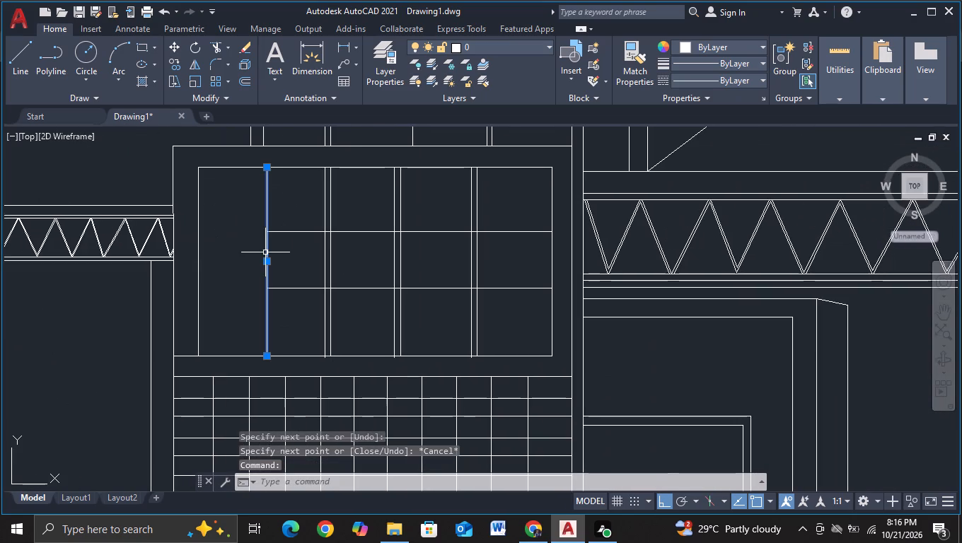
key(c)
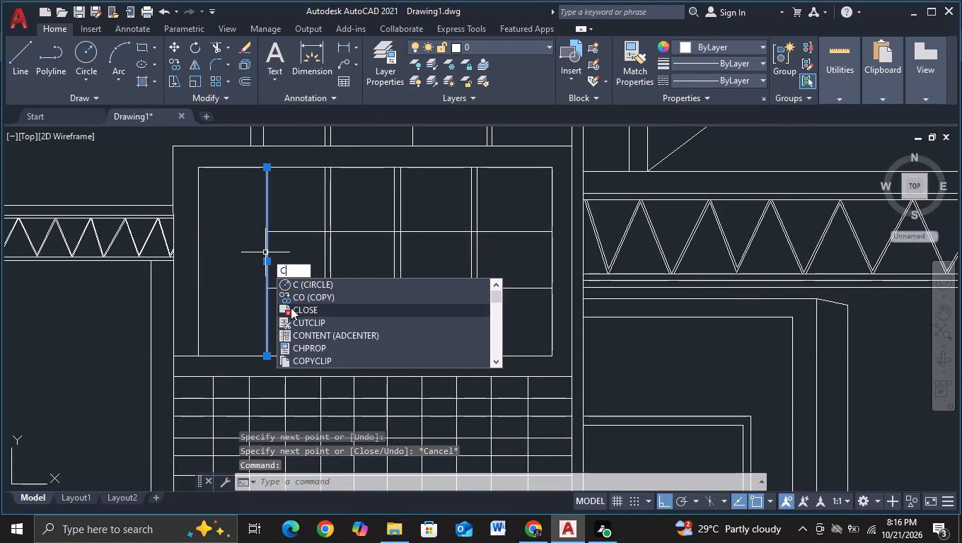
click(301, 298)
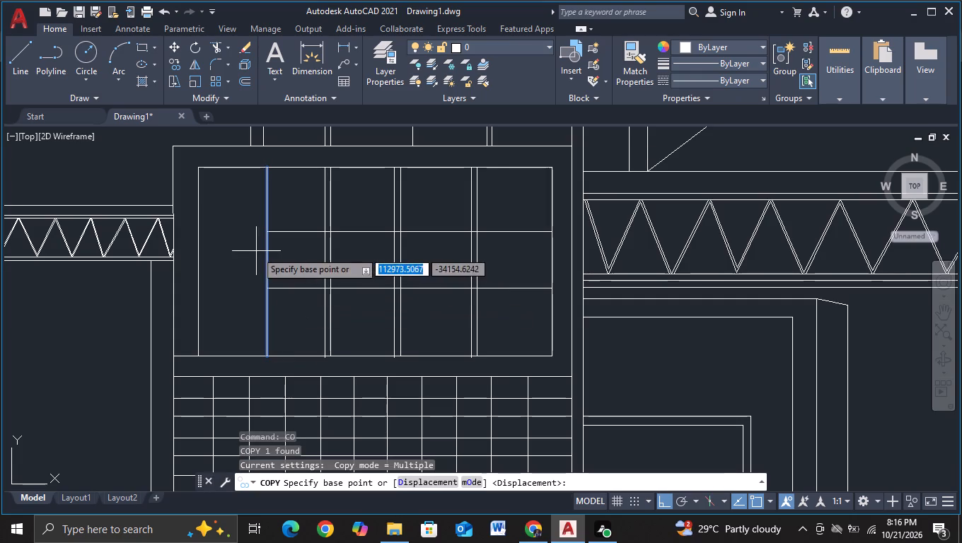
click(268, 250)
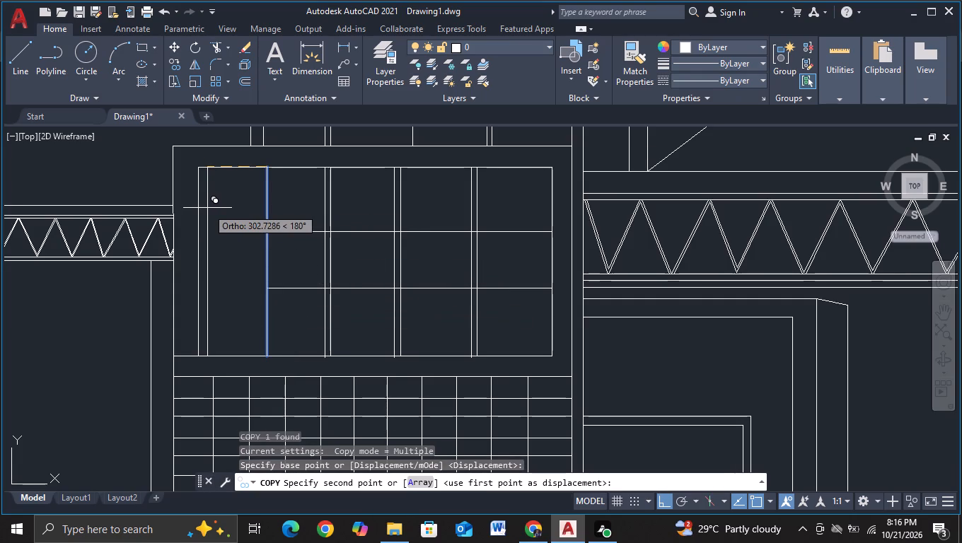
click(207, 208)
key(Escape)
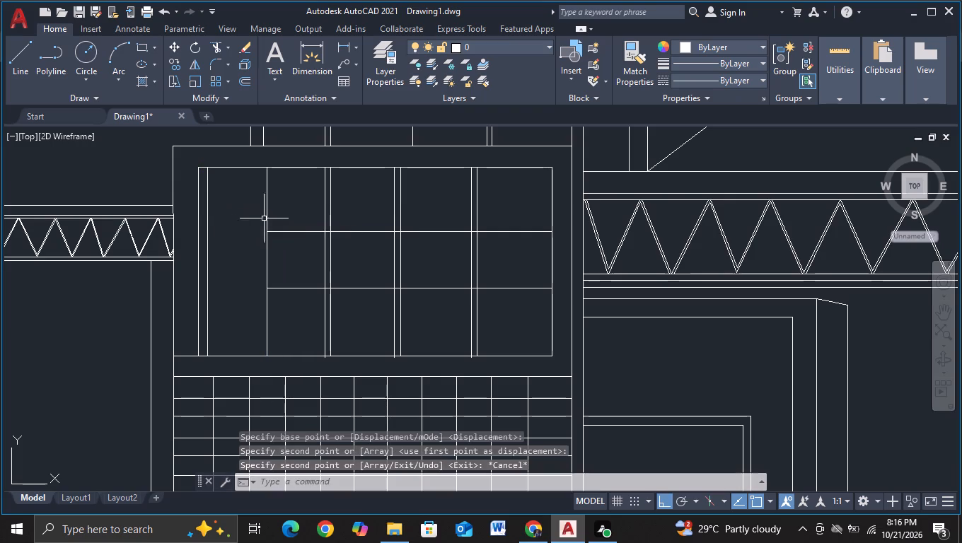
Extend the window's two horizontal glazing lines left to the copied vertical line.
key(e)
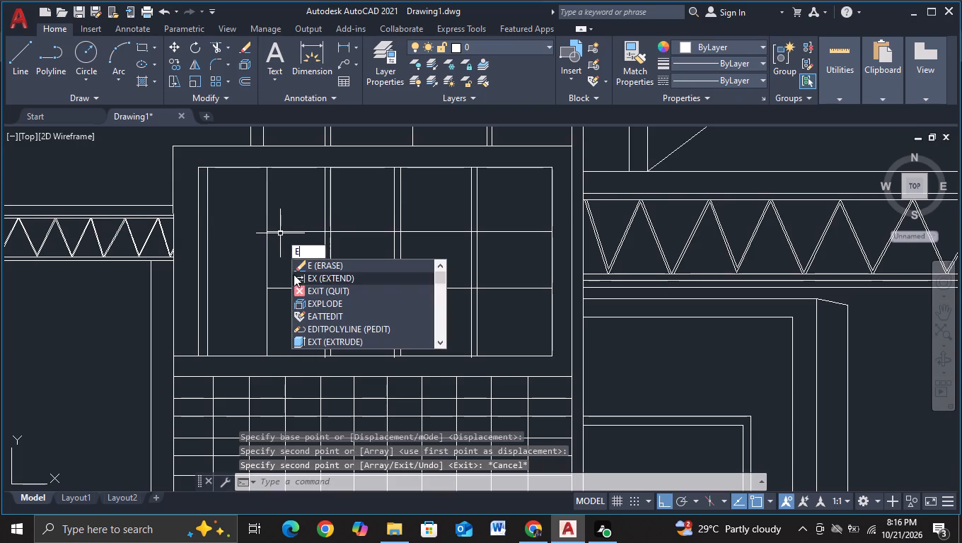
click(298, 275)
click(272, 230)
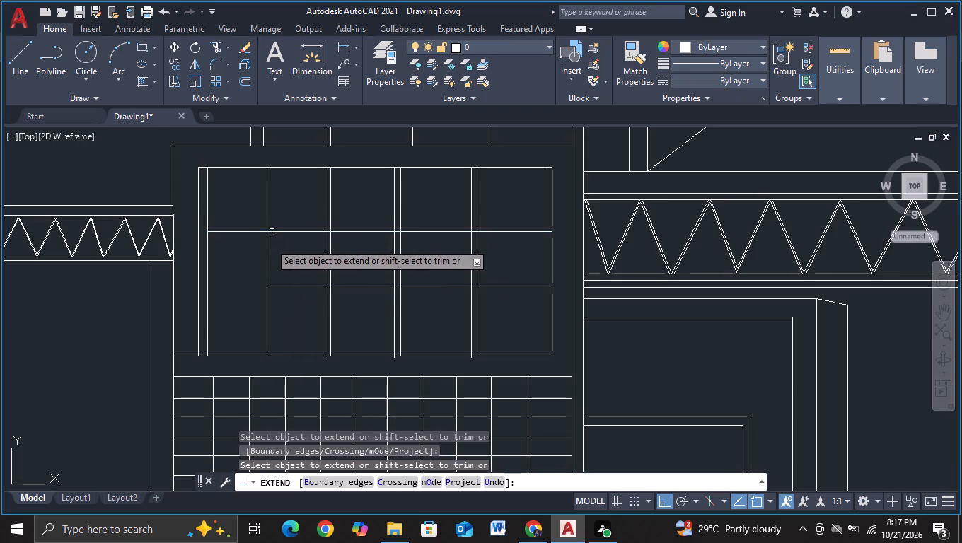
click(277, 287)
key(Escape)
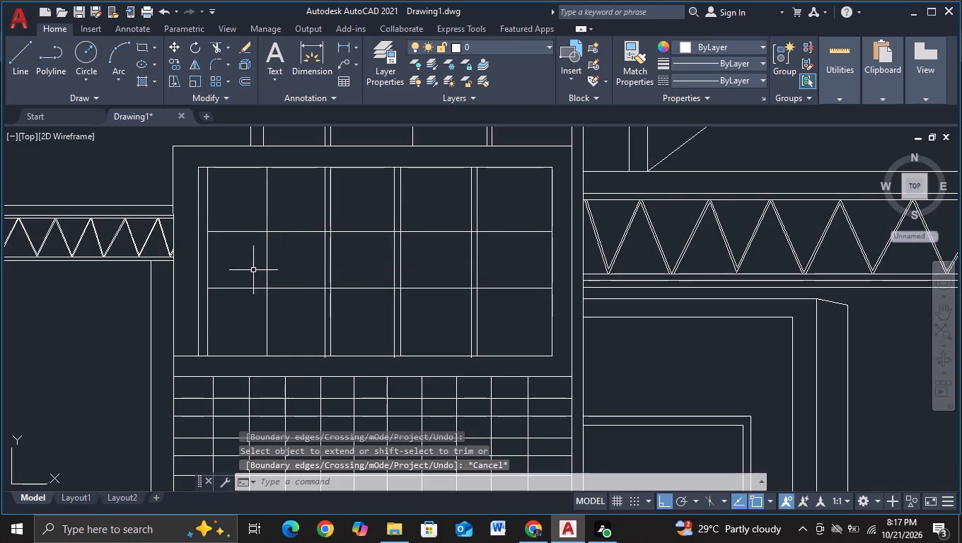
Copy the vertical mullion in the window's left bay slightly to its right, forming a narrow double mullion.
click(265, 259)
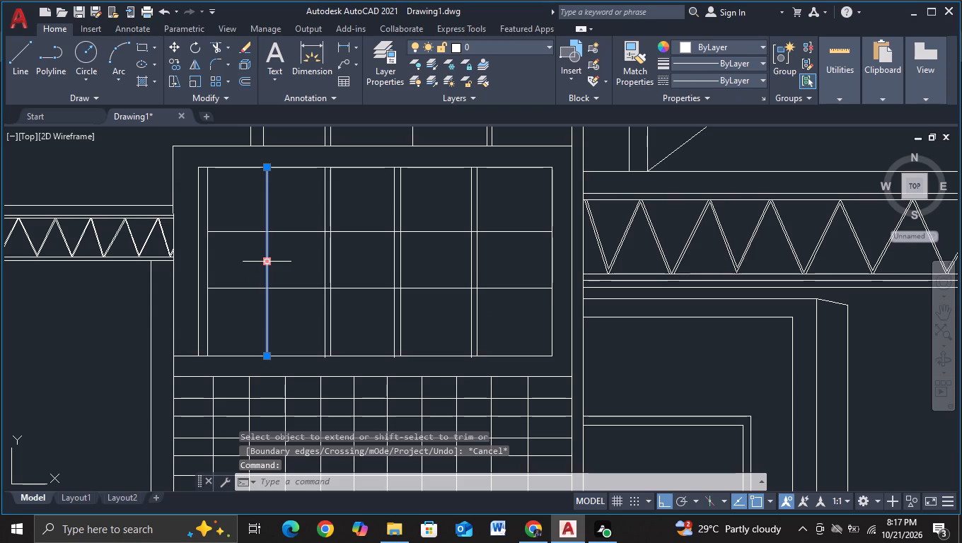
key(c)
click(288, 298)
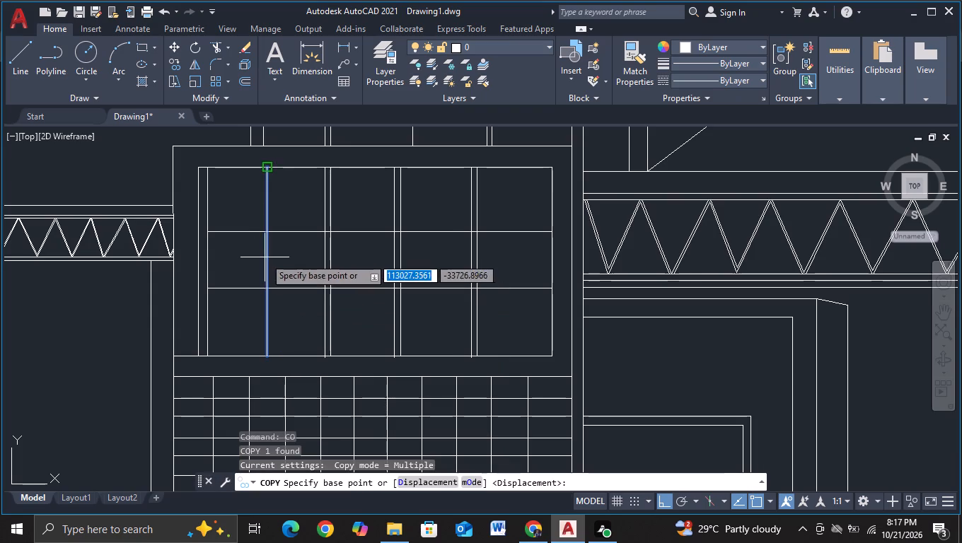
click(265, 257)
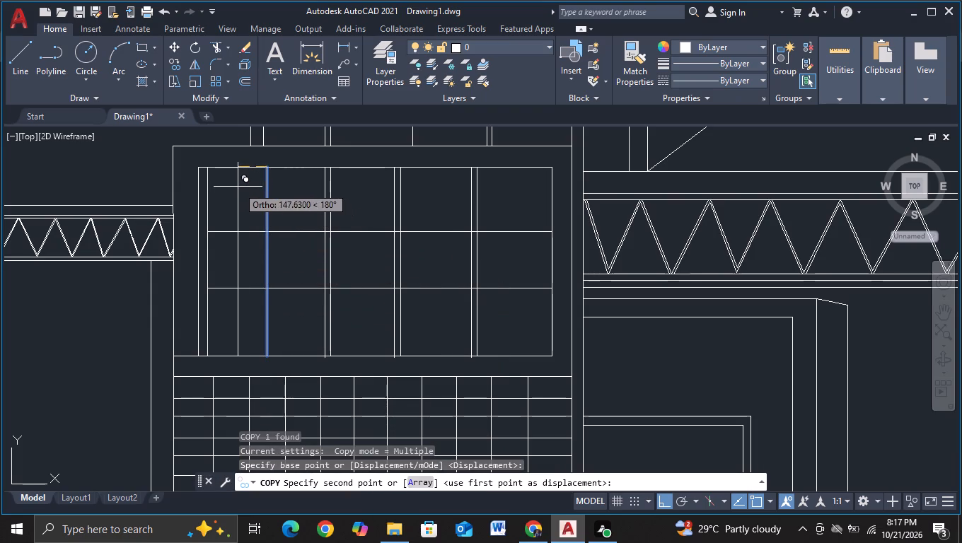
scroll(248, 193, up, 2)
scroll(287, 198, down, 2)
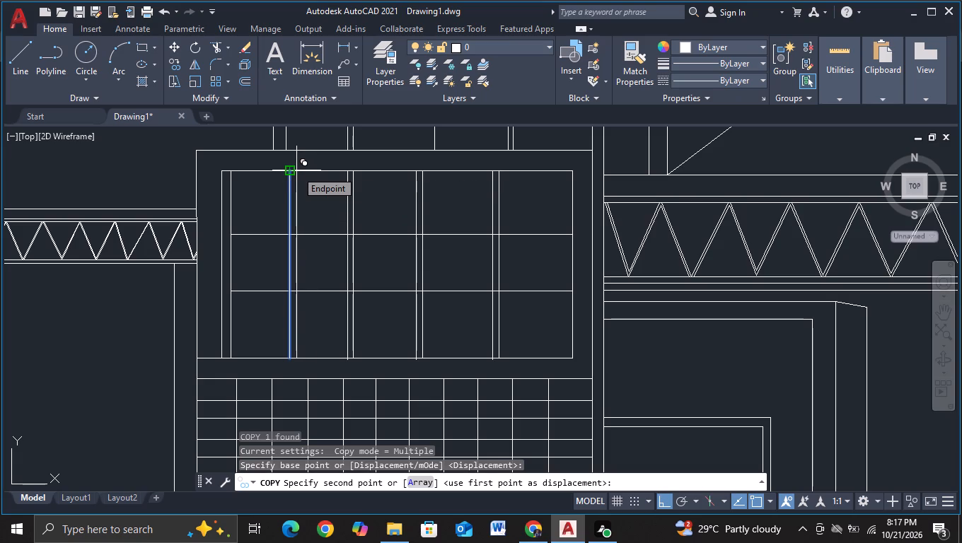
key(F3)
click(296, 170)
key(Escape)
Trim away the two leftmost columns of the grid below the window and the window's base line between wall and frame.
scroll(296, 170, down, 2)
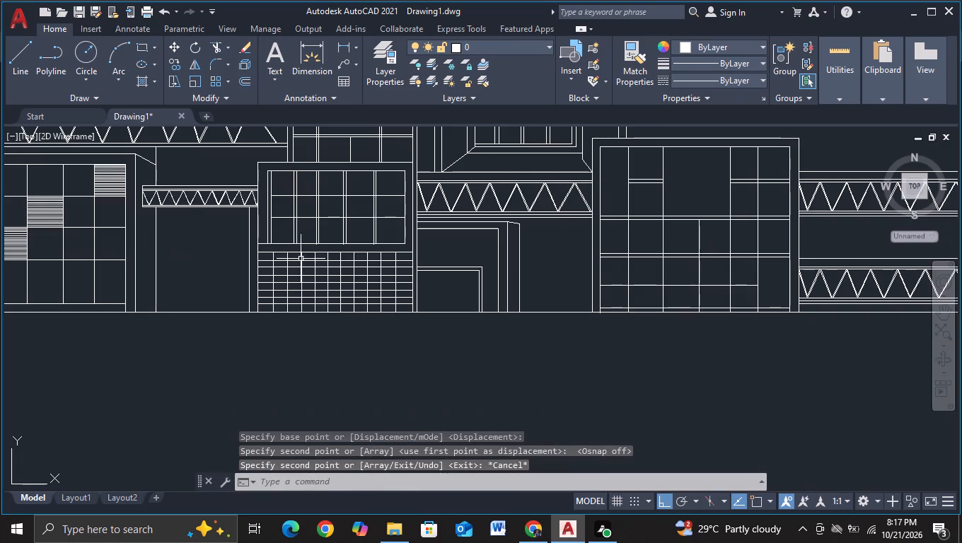
middle_drag(255, 375, 252, 342)
middle_drag(262, 341, 219, 380)
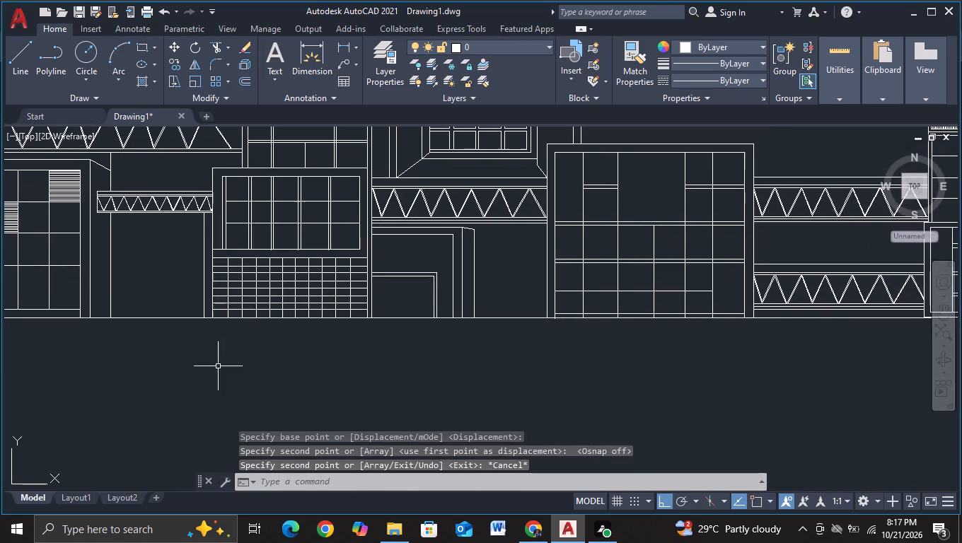
scroll(224, 329, up, 1)
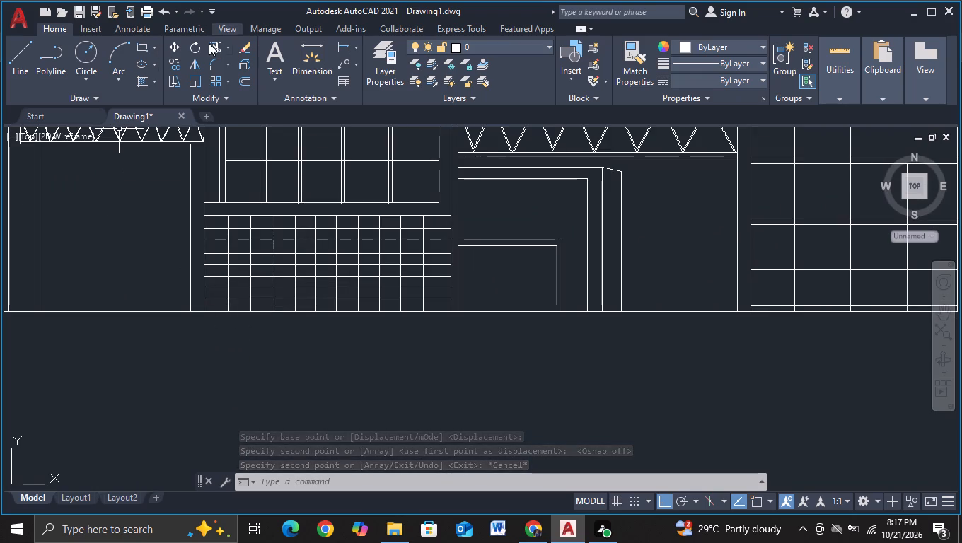
click(211, 46)
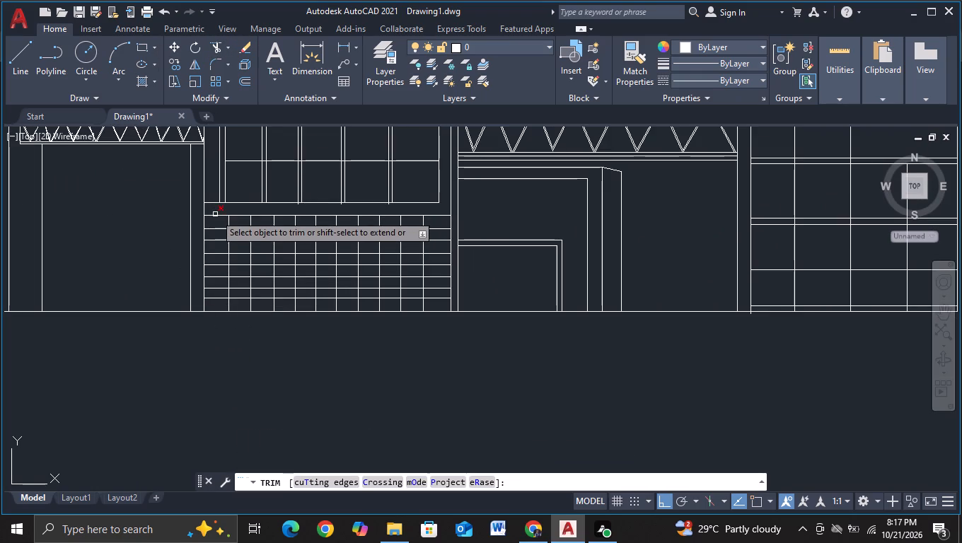
click(209, 202)
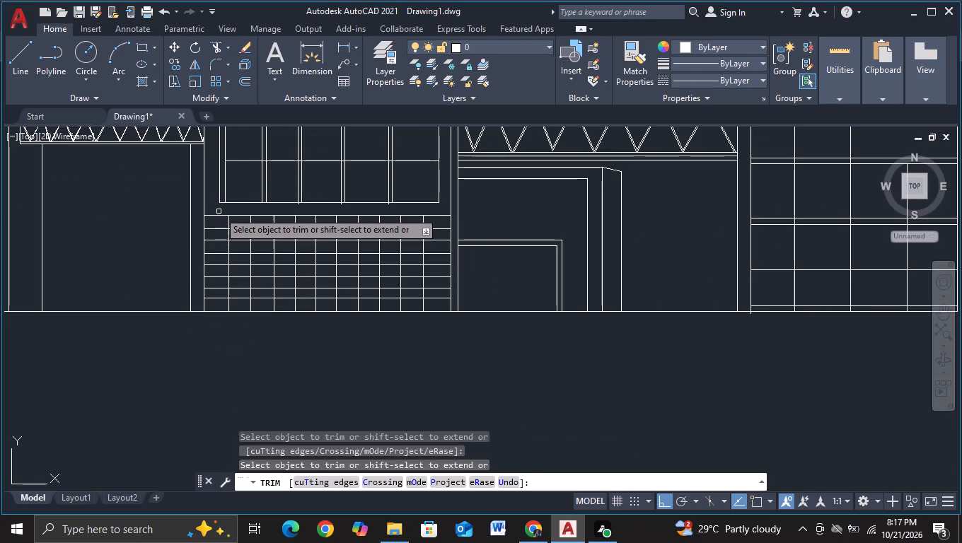
click(219, 211)
click(214, 303)
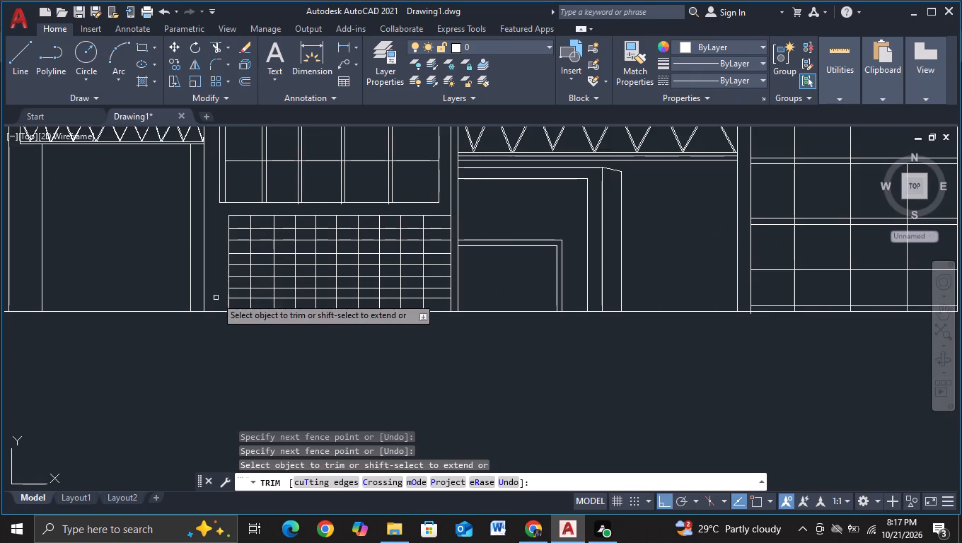
click(237, 214)
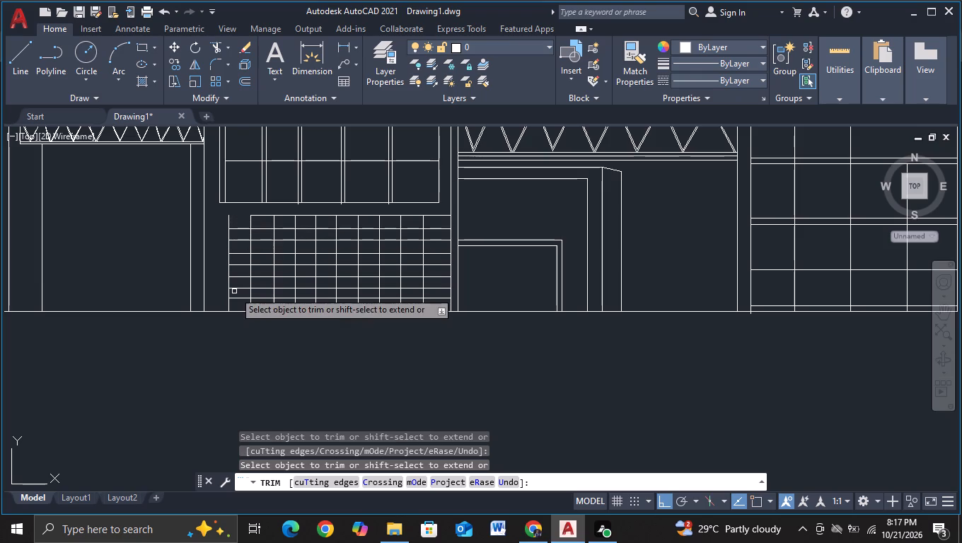
click(239, 303)
click(238, 225)
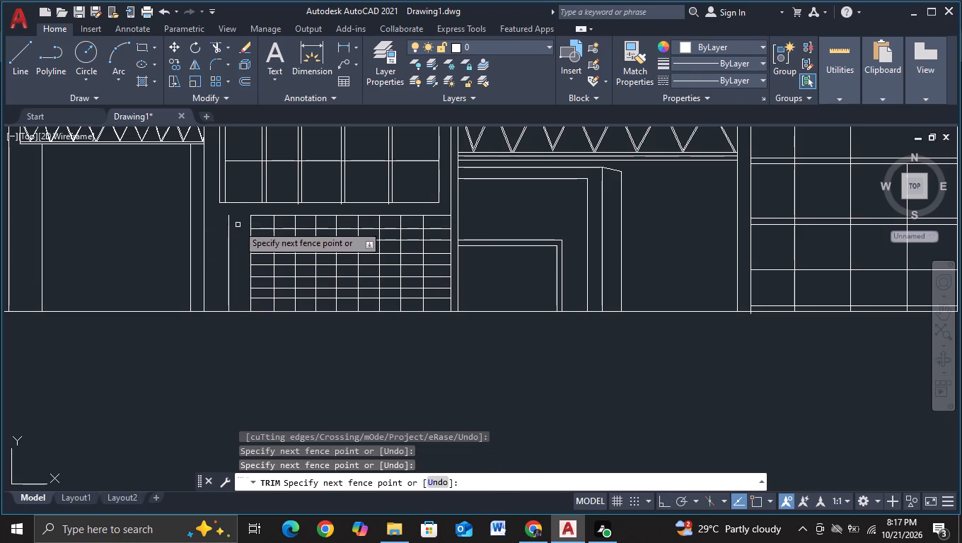
click(229, 234)
scroll(228, 320, down, 1)
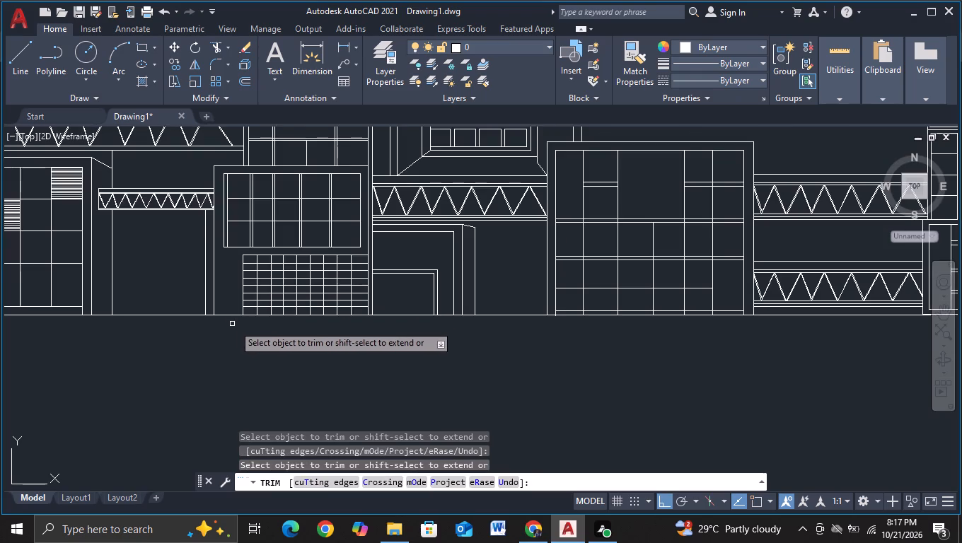
key(Escape)
Draw a horizontal line from the window frame's bottom-left corner past the tower's left wall, and trim off the excess beyond the wall.
scroll(240, 330, down, 1)
middle_drag(289, 358, 226, 370)
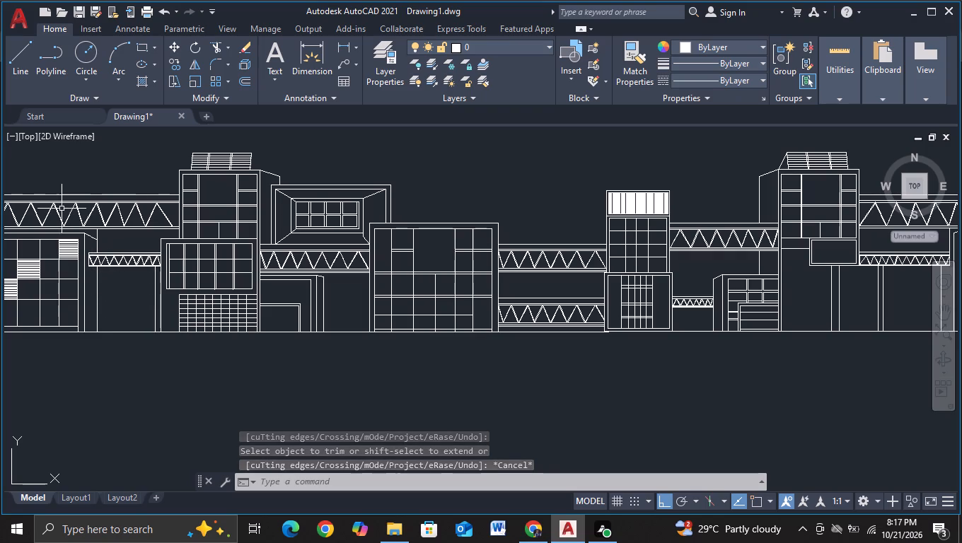
click(11, 70)
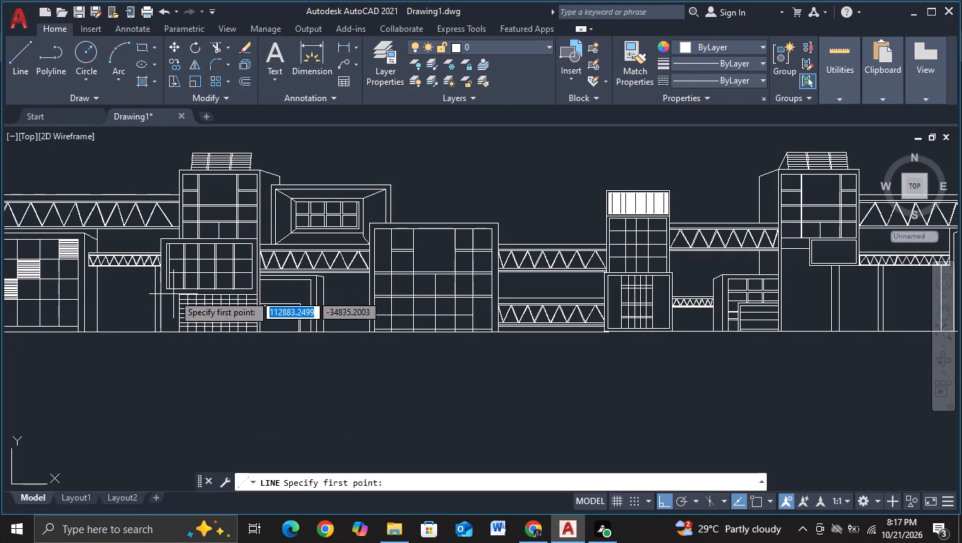
scroll(167, 291, up, 1)
key(F3)
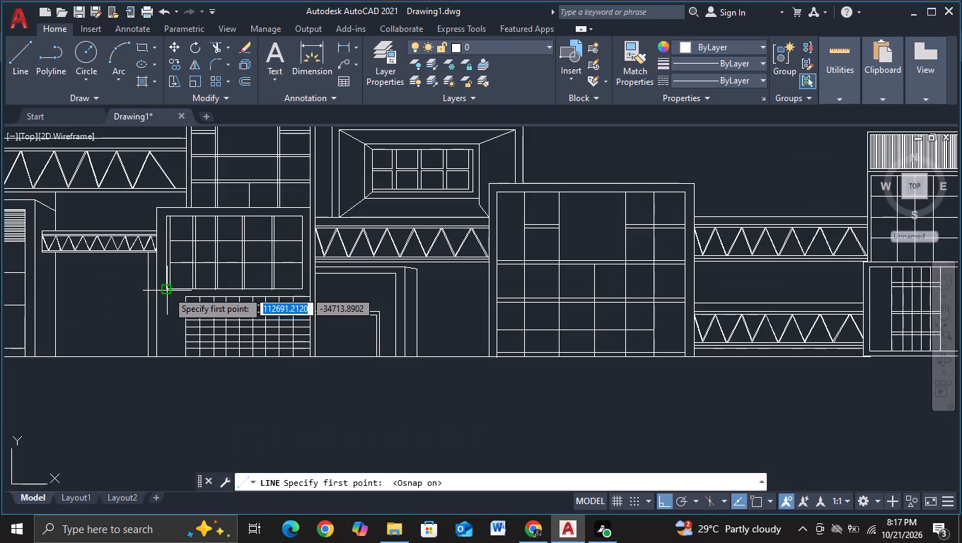
click(167, 291)
click(136, 291)
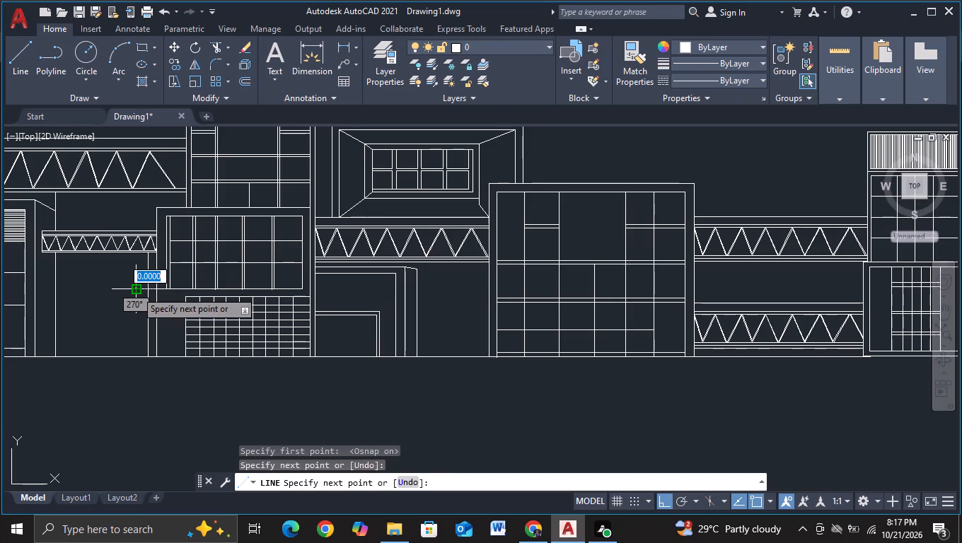
key(Escape)
click(214, 45)
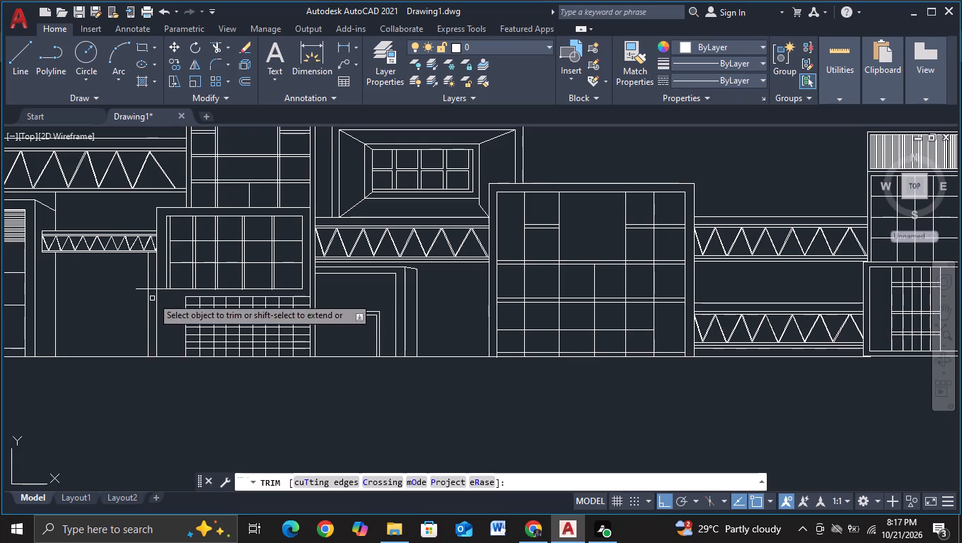
click(151, 289)
click(140, 289)
scroll(173, 303, up, 1)
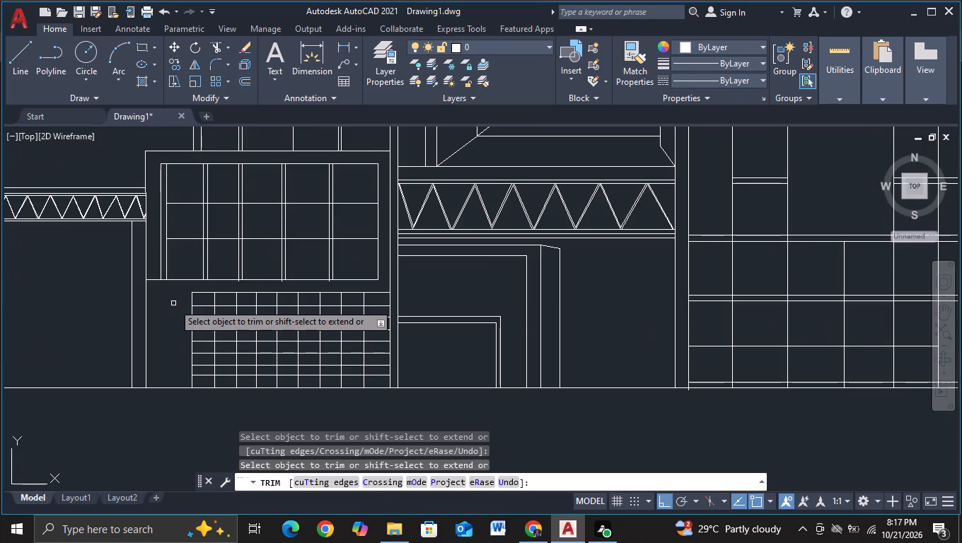
scroll(170, 306, down, 1)
key(Escape)
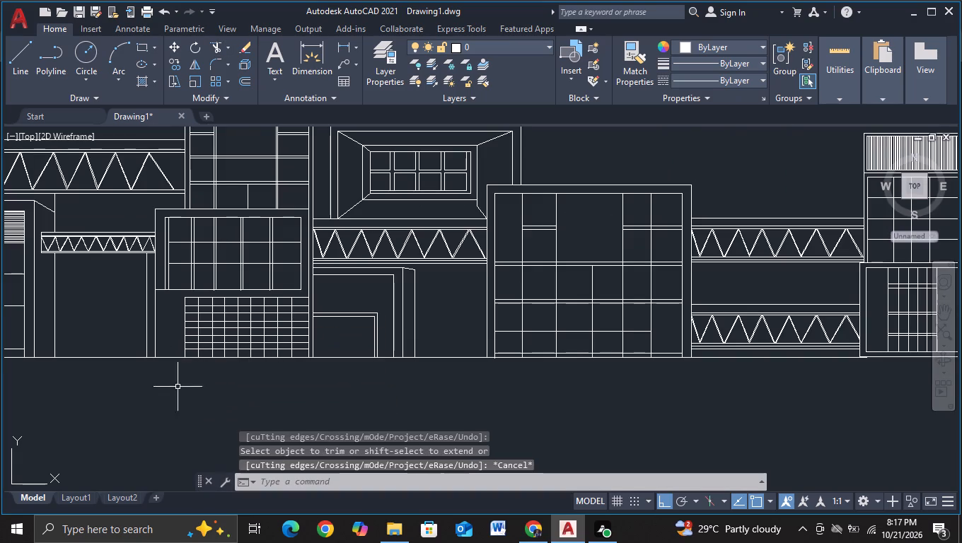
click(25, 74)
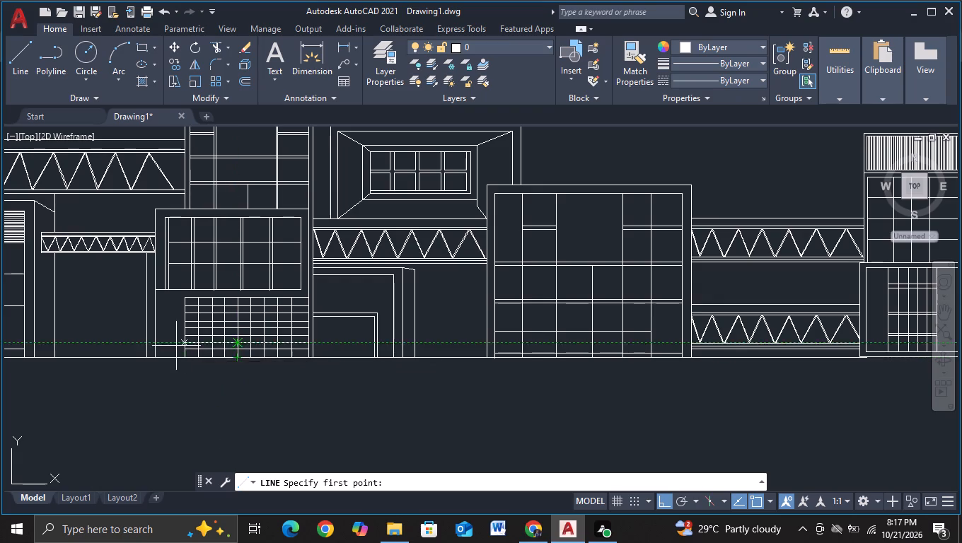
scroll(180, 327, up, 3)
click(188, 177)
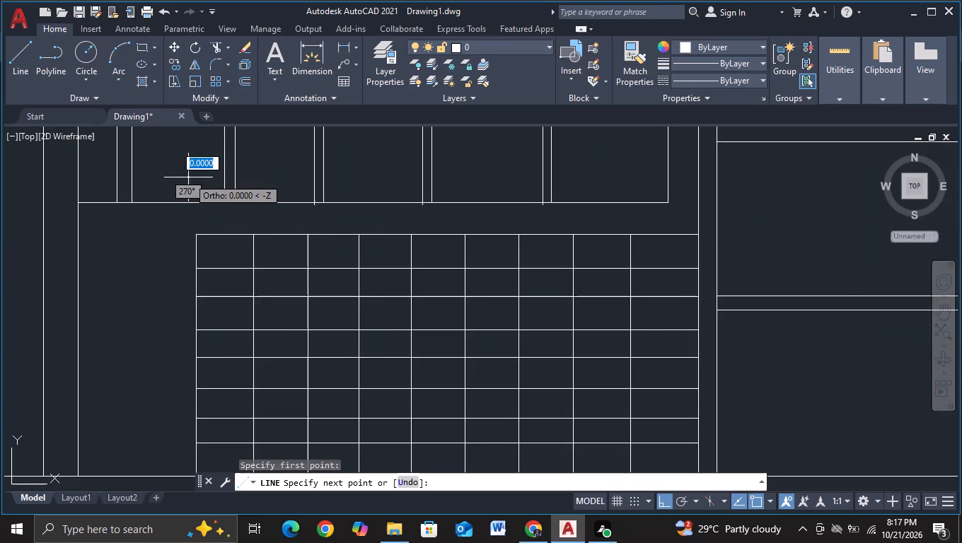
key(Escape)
Draw a vertical line from the lower grid's top-left corner up past the window's base line, and trim the part above that line.
click(13, 59)
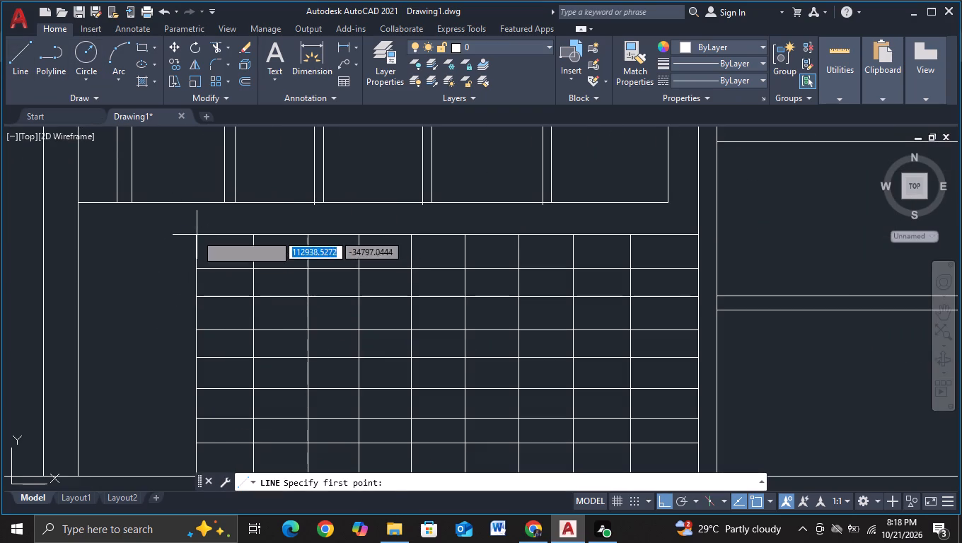
click(195, 233)
click(190, 165)
key(Escape)
click(214, 45)
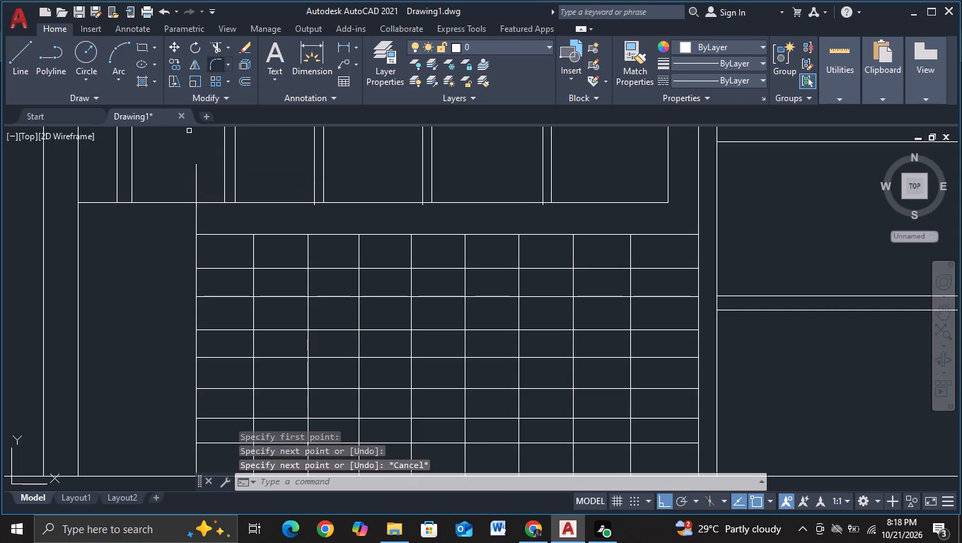
drag(182, 164, 212, 165)
scroll(205, 230, down, 2)
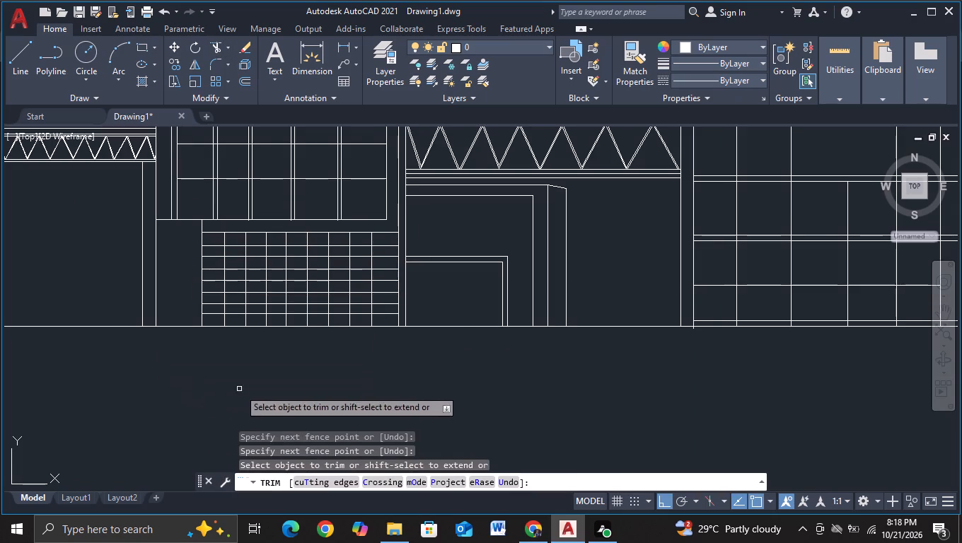
middle_drag(239, 389, 166, 390)
scroll(299, 341, down, 1)
middle_drag(393, 387, 245, 371)
key(Escape)
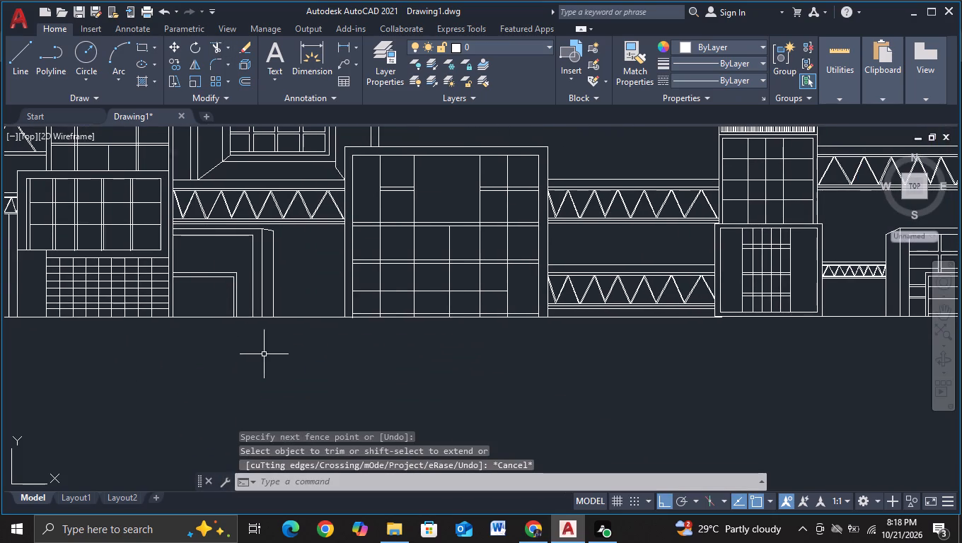
Extend the ground line to the left with a horizontal line about 8909 units long from the leftmost building's base corner.
scroll(276, 363, down, 1)
middle_drag(291, 375, 335, 320)
scroll(337, 320, down, 2)
middle_drag(337, 339, 376, 297)
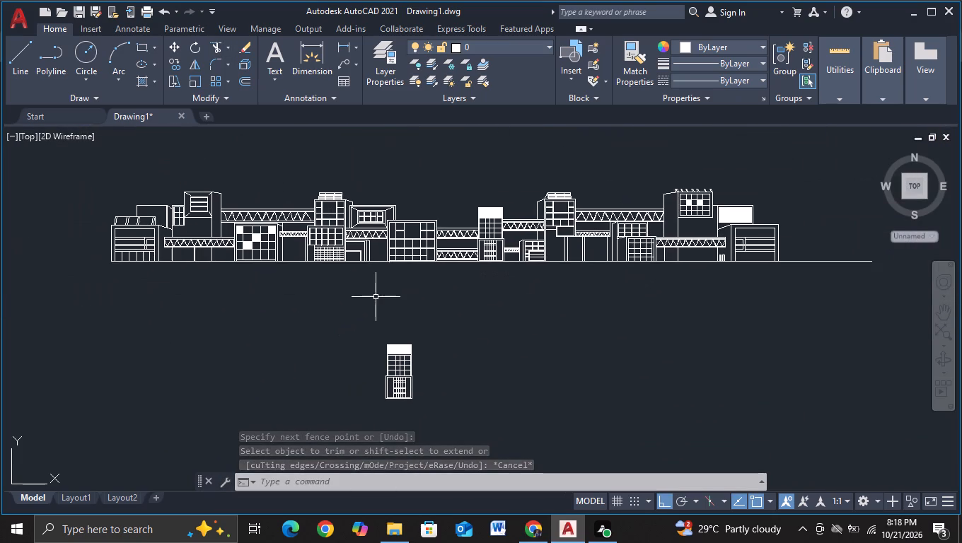
middle_drag(601, 318, 467, 330)
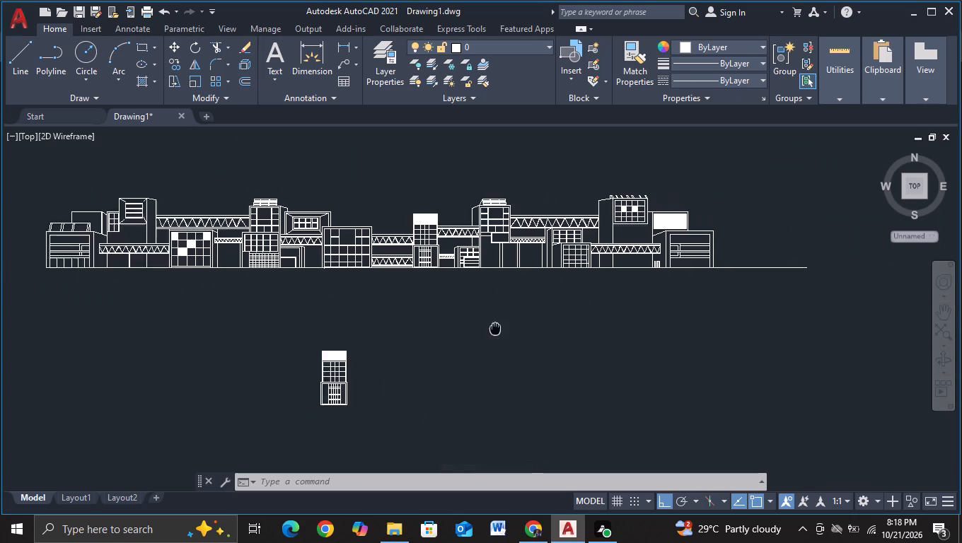
middle_drag(467, 330, 407, 330)
middle_drag(543, 312, 738, 275)
middle_drag(66, 281, 289, 271)
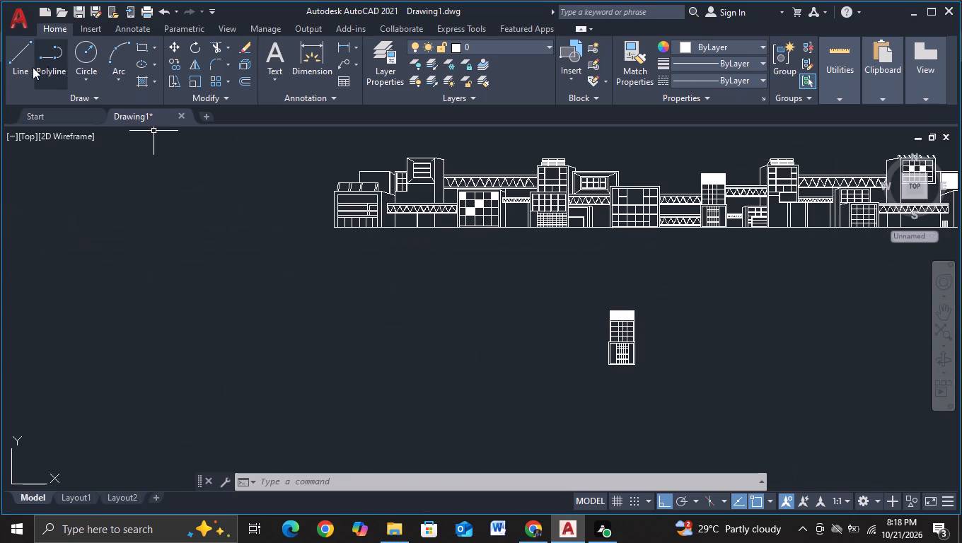
click(33, 67)
click(330, 226)
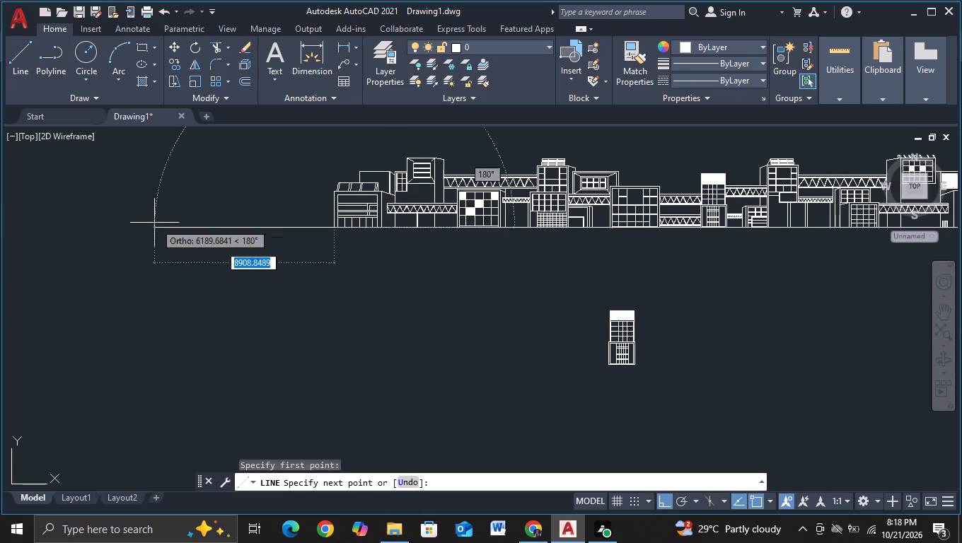
click(154, 223)
key(Escape)
Delete the detached copy of the tower lying below the elevation.
scroll(327, 263, down, 2)
middle_drag(365, 294, 144, 300)
scroll(190, 281, up, 2)
middle_drag(168, 289, 299, 281)
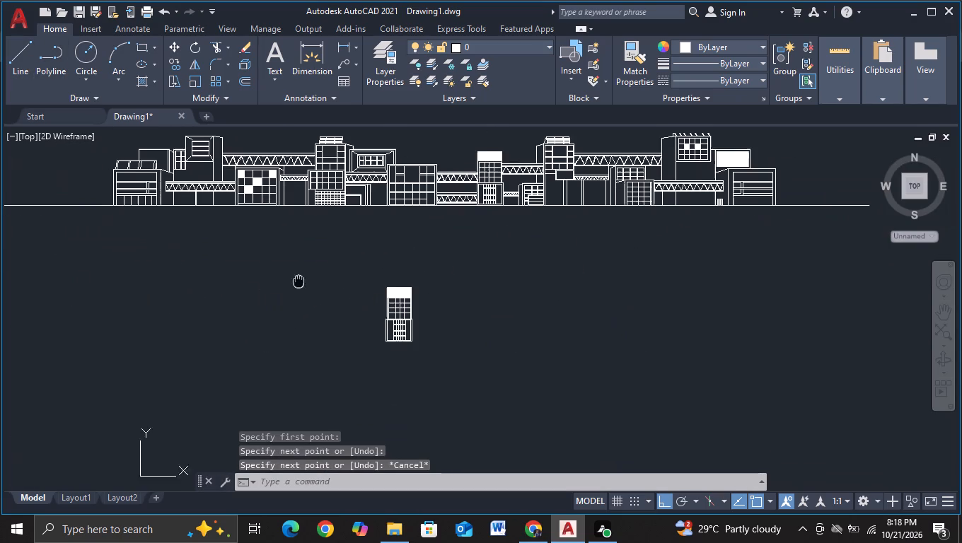
click(330, 257)
click(463, 375)
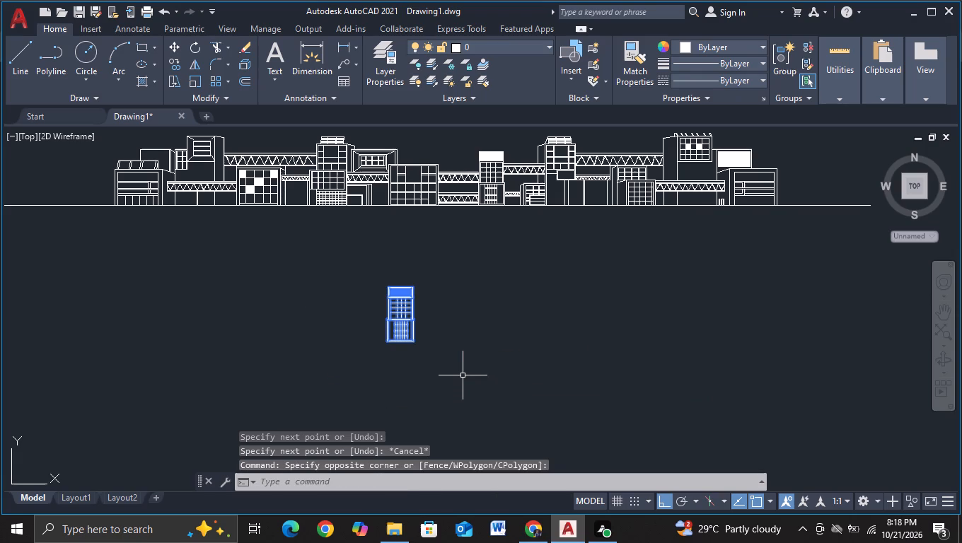
key(Delete)
Inspect the whole elevation from the leftmost to the rightmost building.
middle_drag(303, 279, 408, 325)
scroll(391, 296, up, 1)
scroll(304, 279, up, 1)
middle_drag(306, 279, 346, 336)
middle_drag(361, 334, 373, 376)
middle_drag(361, 351, 359, 354)
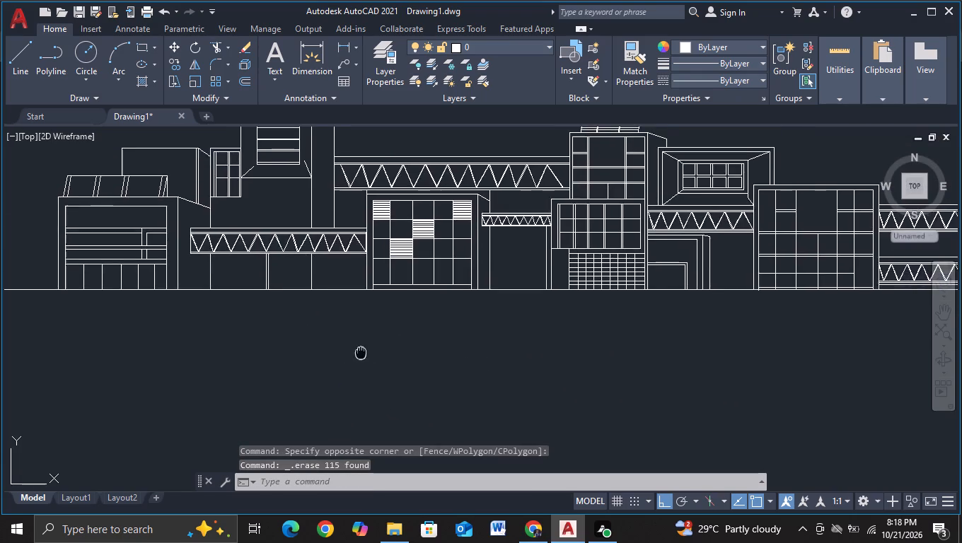
middle_drag(359, 354, 342, 380)
scroll(354, 373, down, 1)
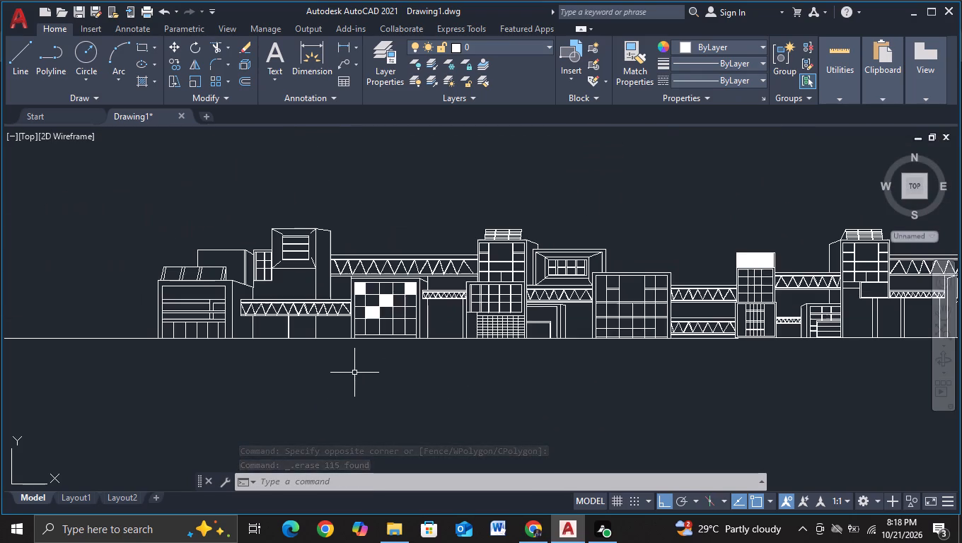
middle_drag(354, 373, 306, 351)
middle_drag(489, 380, 293, 346)
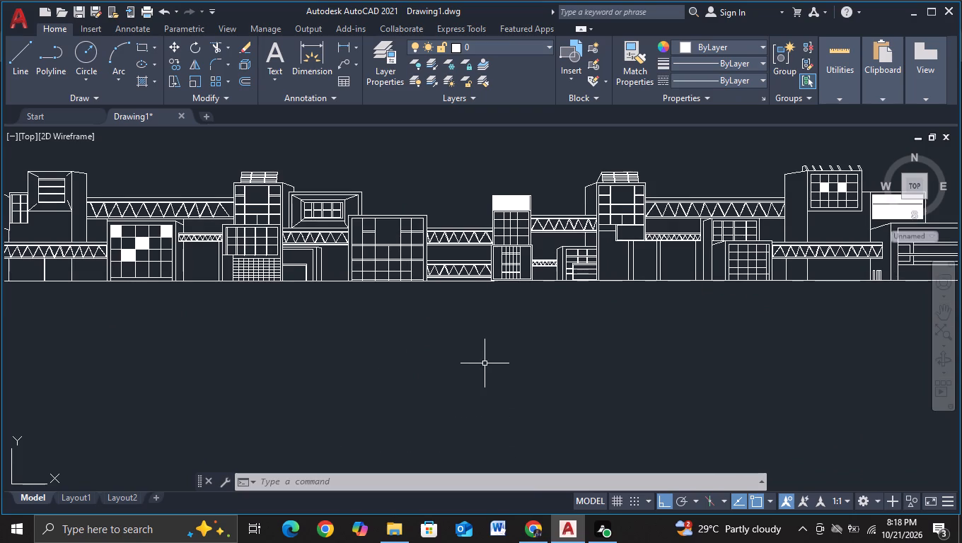
middle_drag(478, 362, 306, 331)
middle_drag(473, 327, 435, 339)
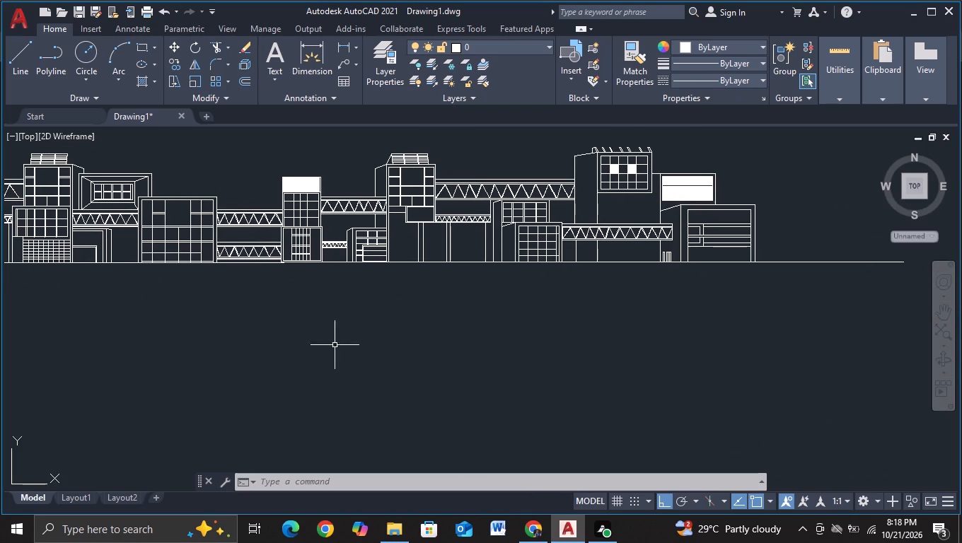
middle_drag(334, 345, 504, 320)
middle_click(448, 318)
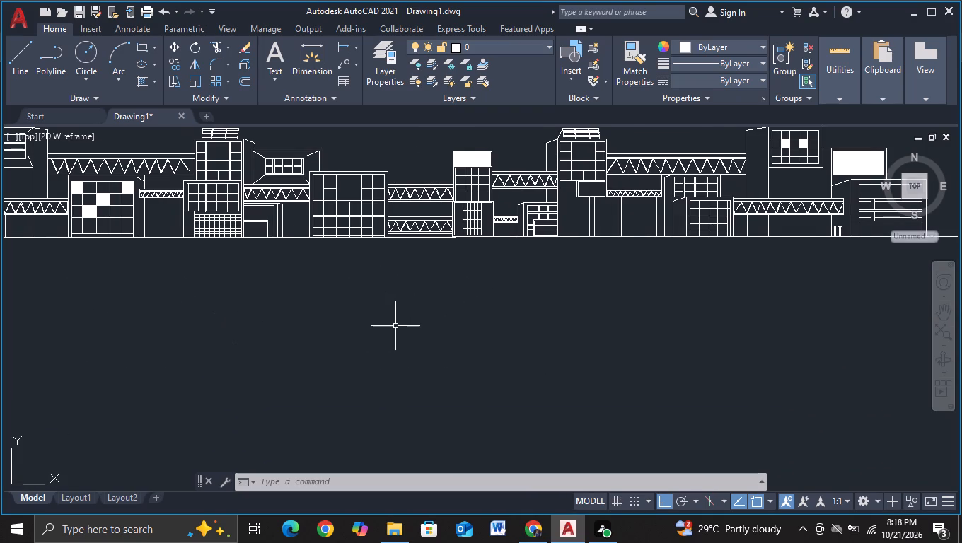
scroll(395, 325, down, 1)
middle_drag(395, 326, 436, 271)
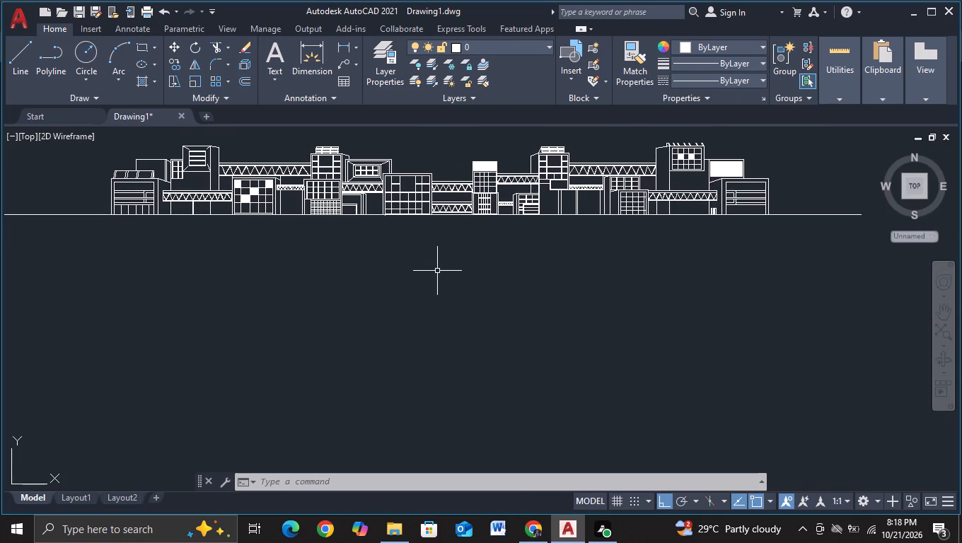
Open the Tool Palettes.
key(ctrl+3)
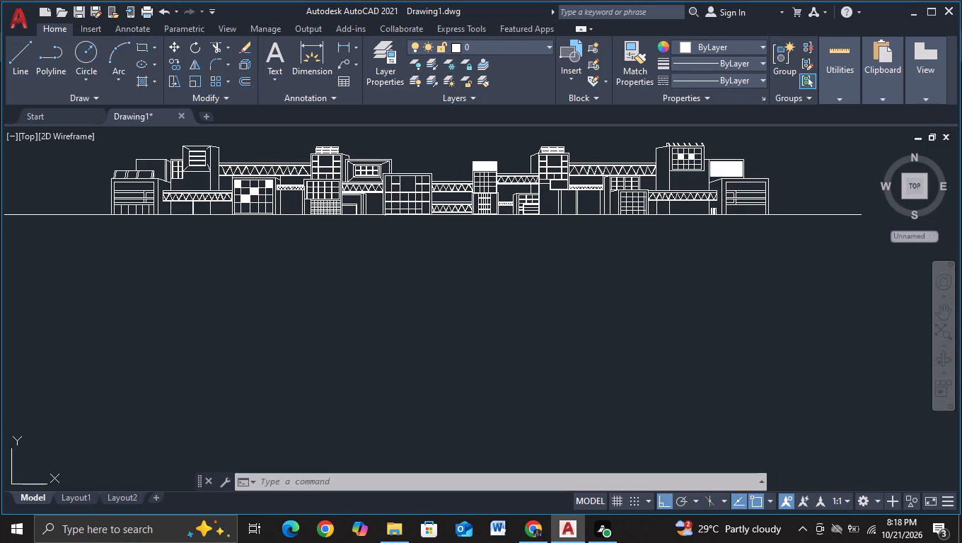
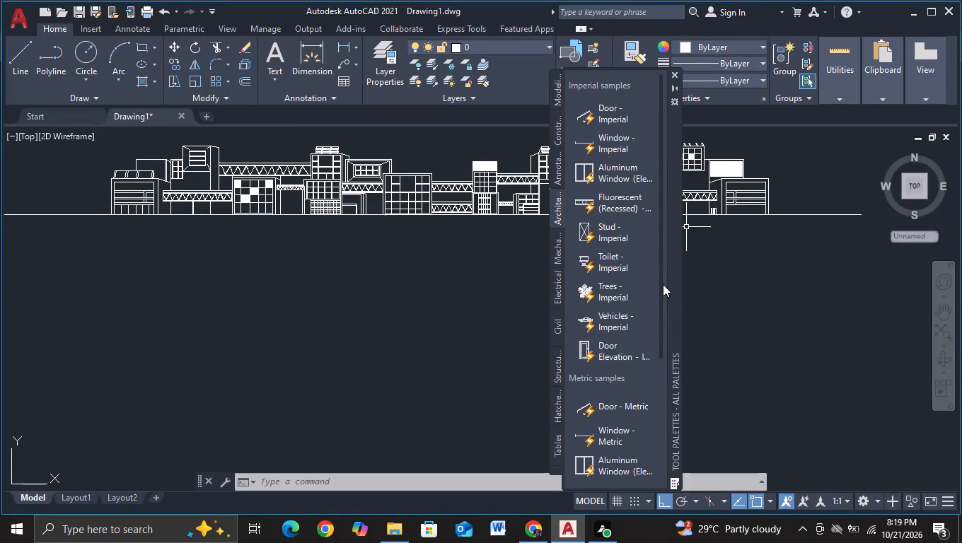
Choose the Trees - Imperial block from the architectural samples for insertion into the drawing.
scroll(659, 279, up, 2)
scroll(659, 279, down, 2)
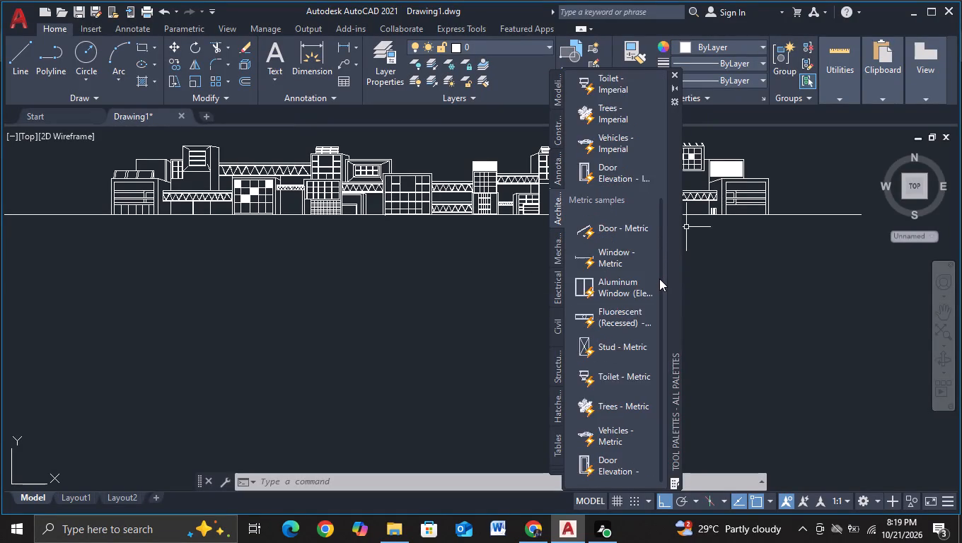
scroll(659, 279, up, 3)
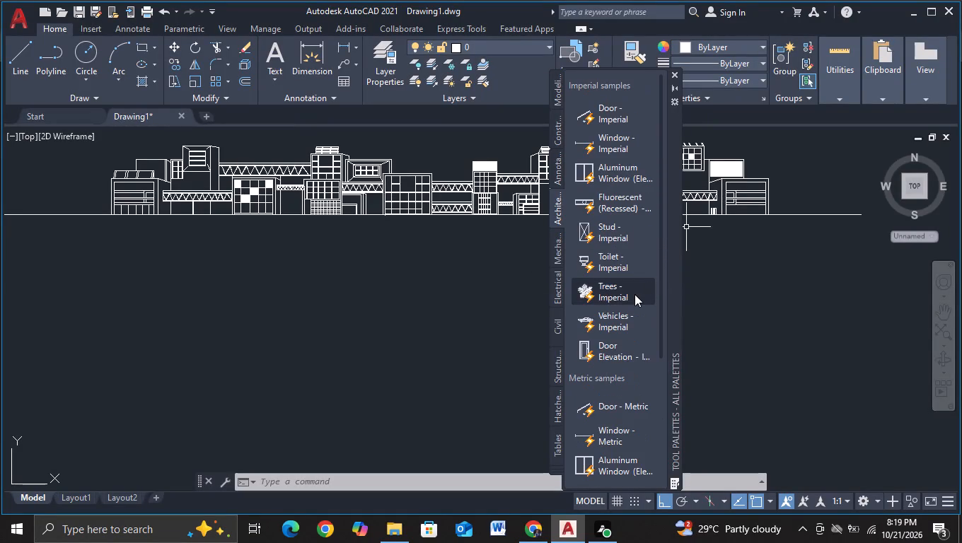
click(630, 293)
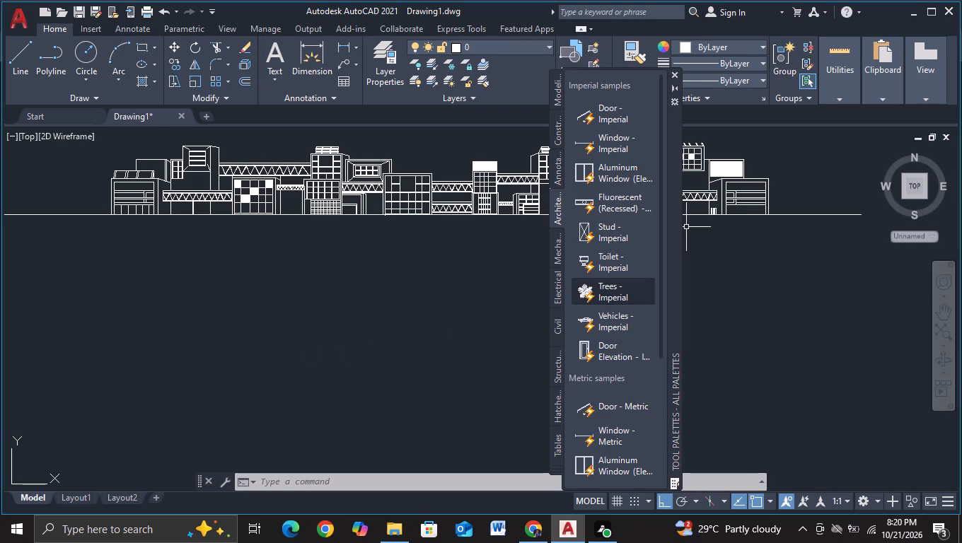
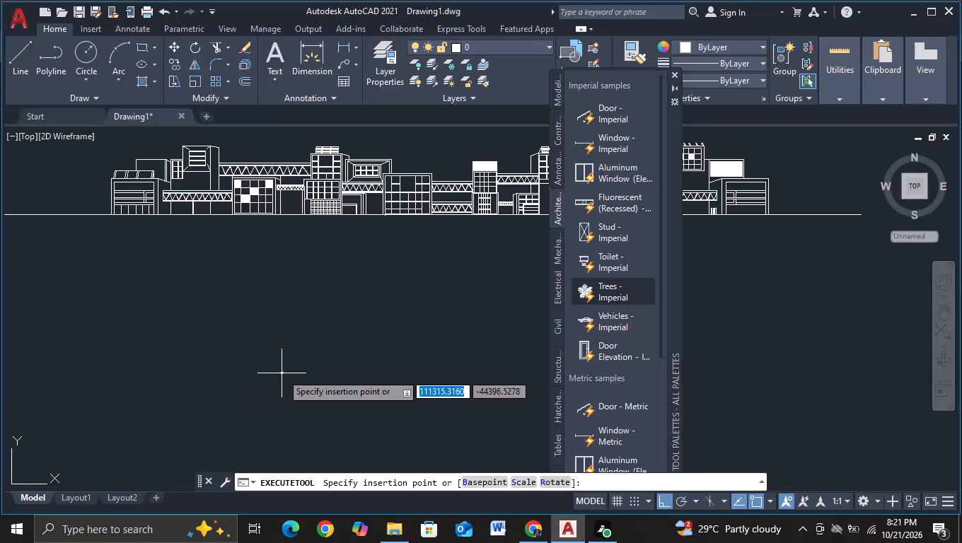
Insert three Trees - Imperial blocks close together in the empty space below the facade's ground line.
middle_drag(282, 373, 378, 304)
click(620, 291)
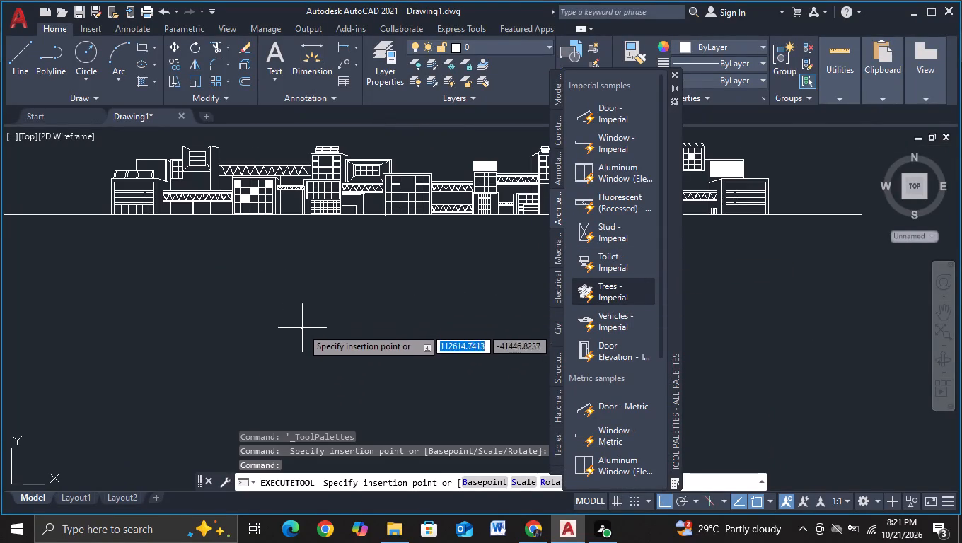
click(295, 353)
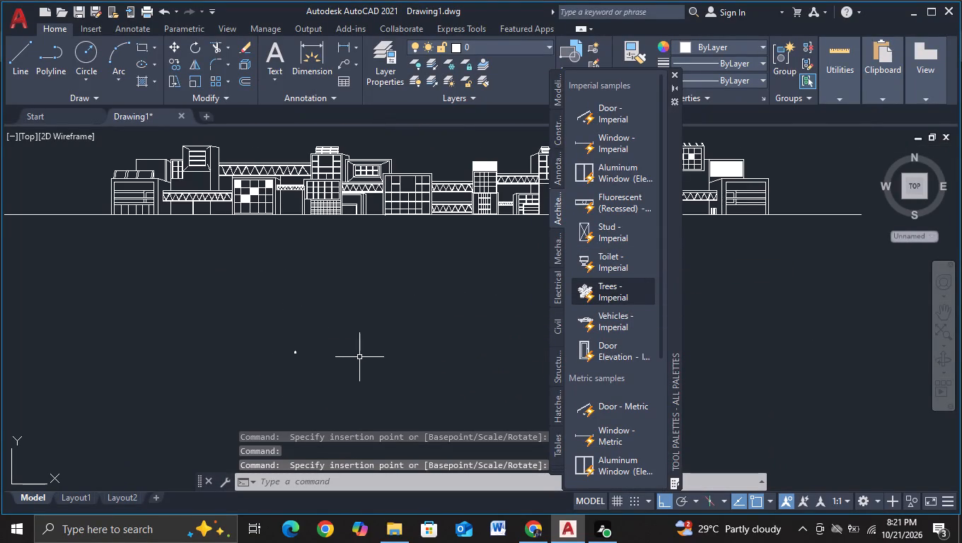
click(596, 295)
click(329, 327)
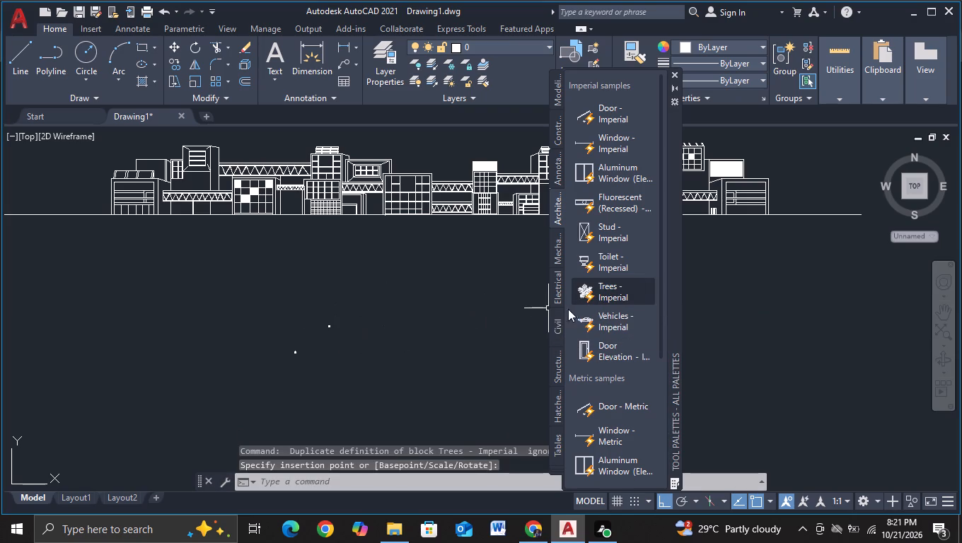
click(616, 296)
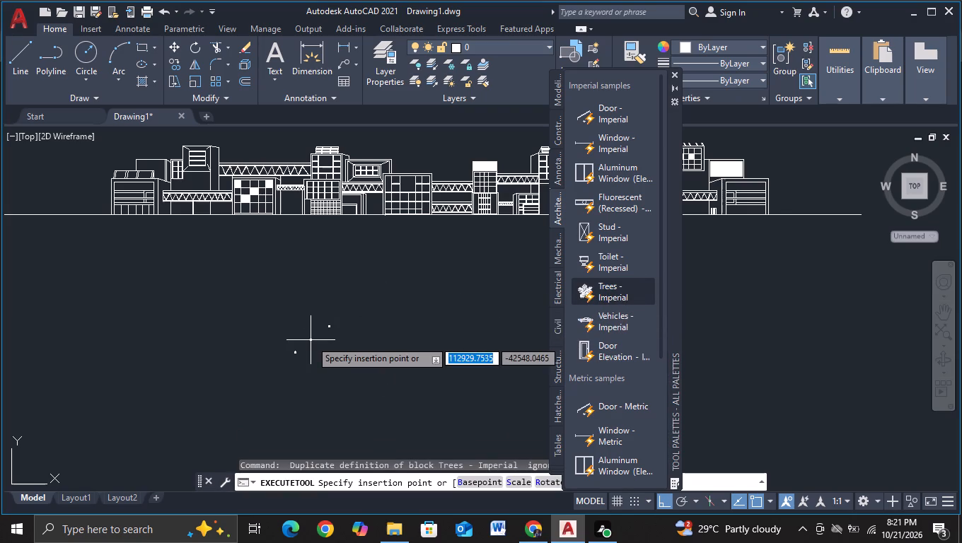
click(311, 340)
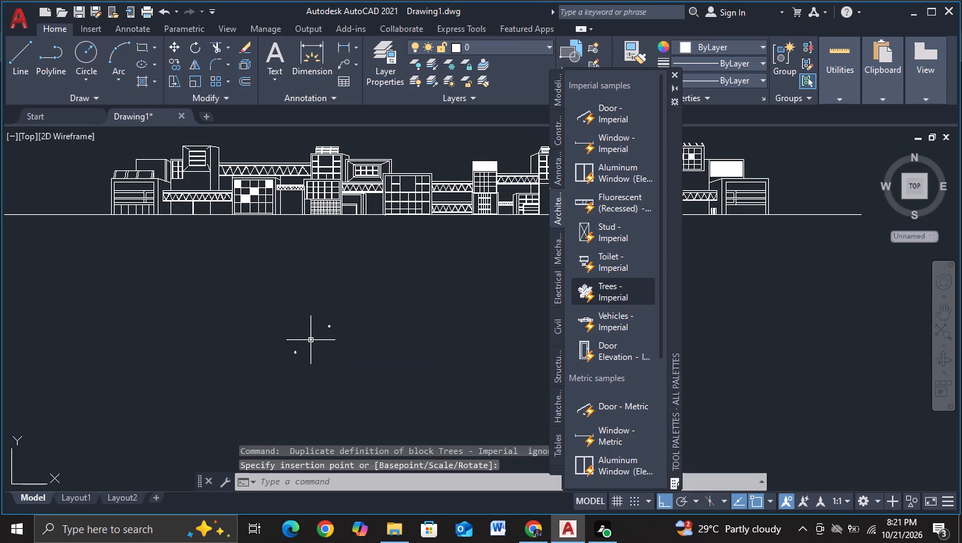
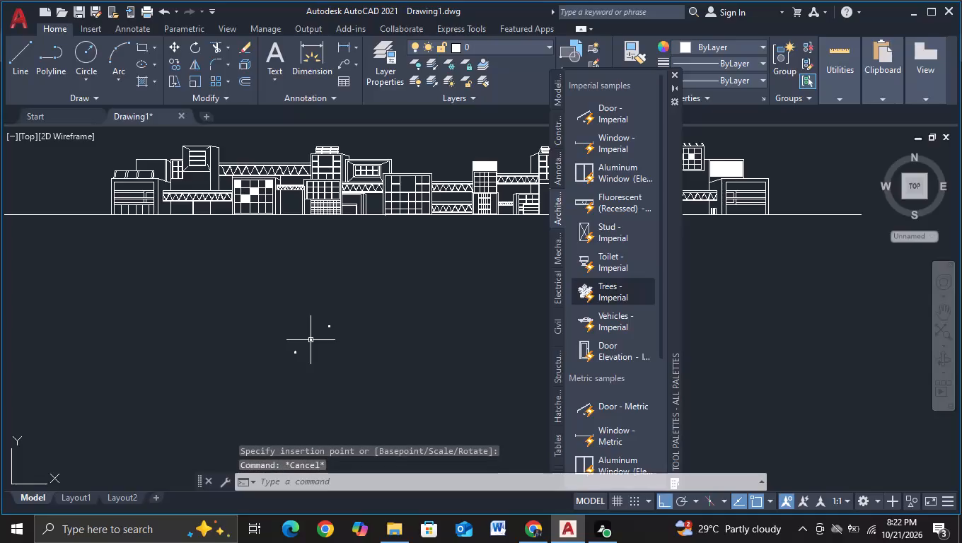
Close the tool palettes and scale up the uppermost of the three small tree blocks to about the facade's height.
click(678, 71)
scroll(391, 368, up, 2)
middle_drag(267, 322, 312, 307)
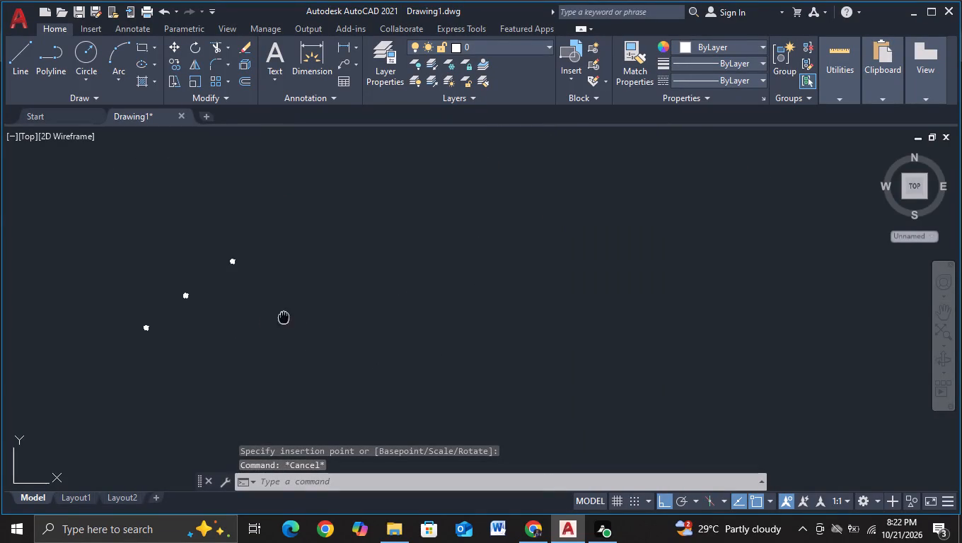
middle_drag(312, 307, 394, 292)
click(357, 230)
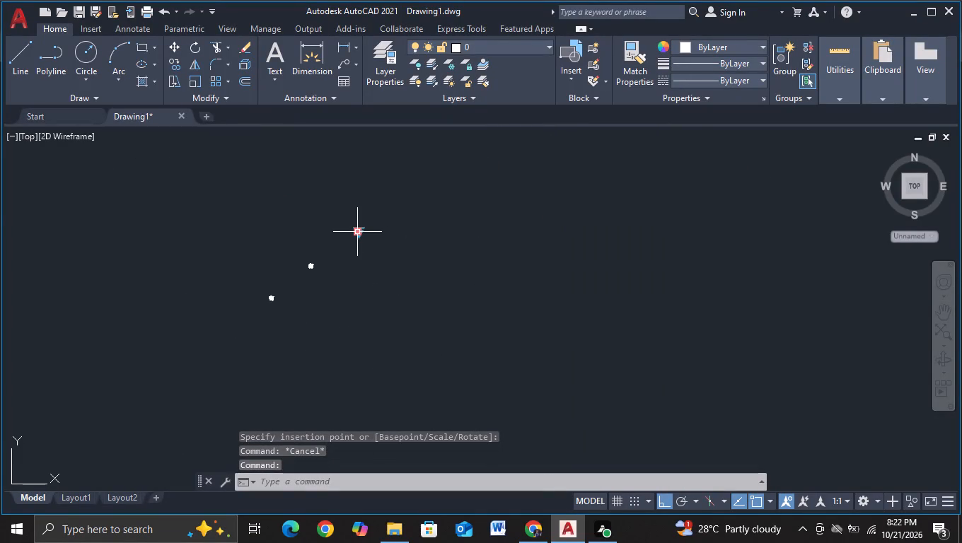
key(s)
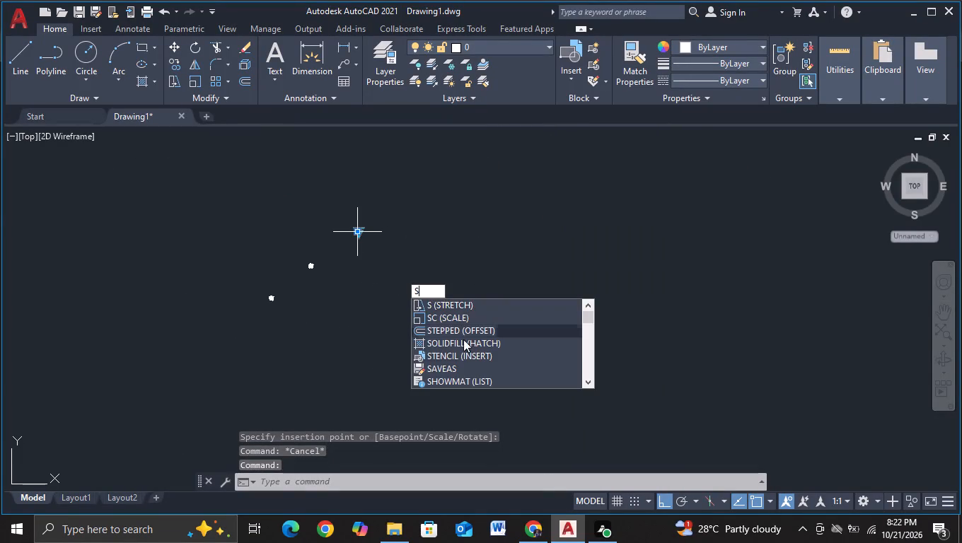
click(457, 315)
click(371, 253)
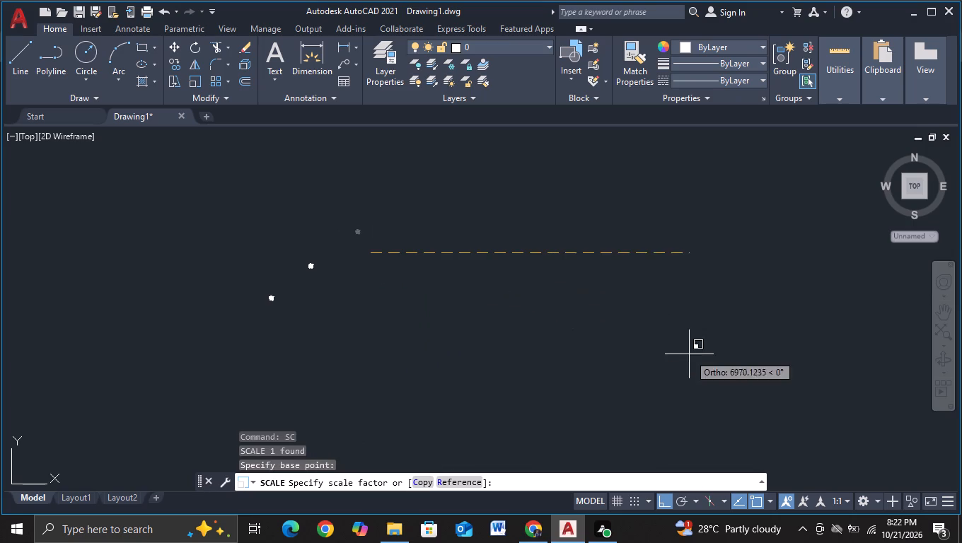
middle_drag(412, 259, 632, 436)
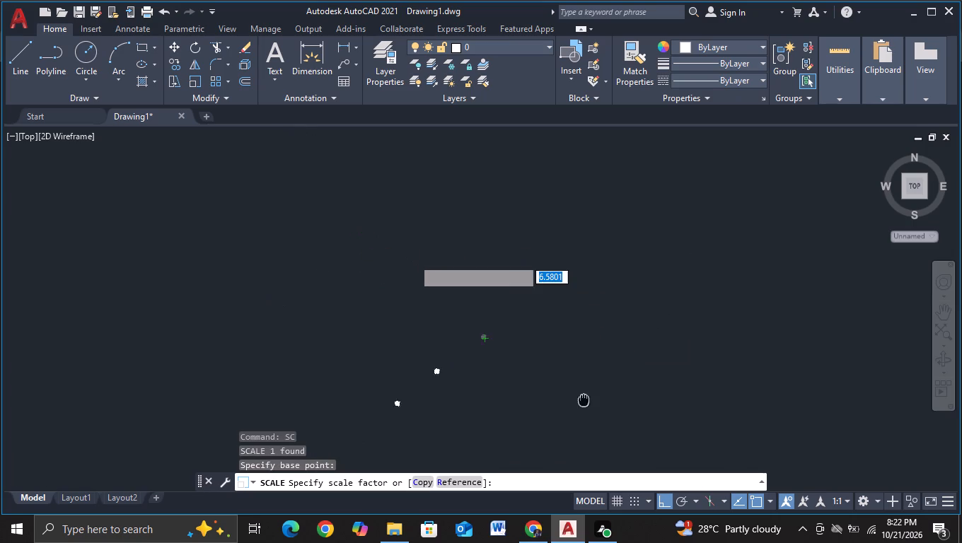
middle_drag(632, 436, 668, 463)
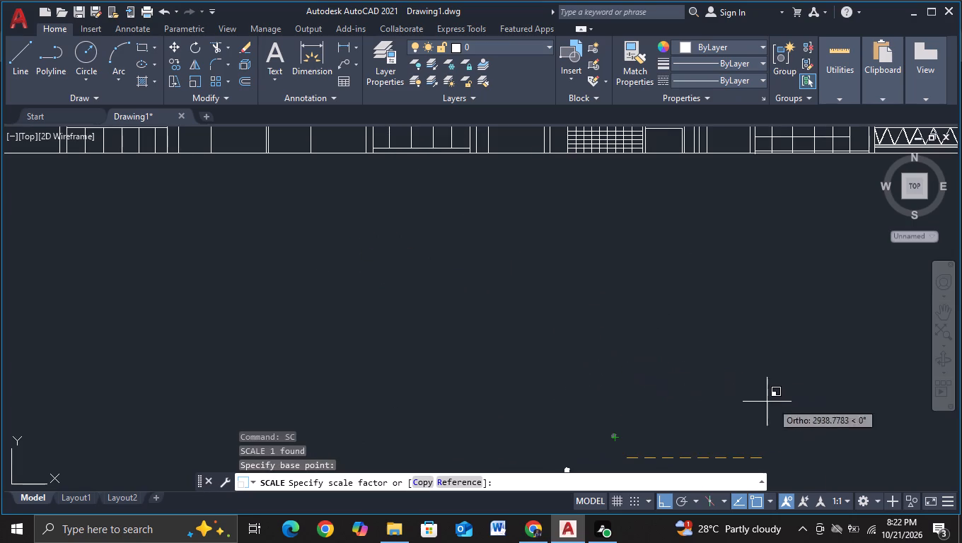
scroll(677, 356, down, 1)
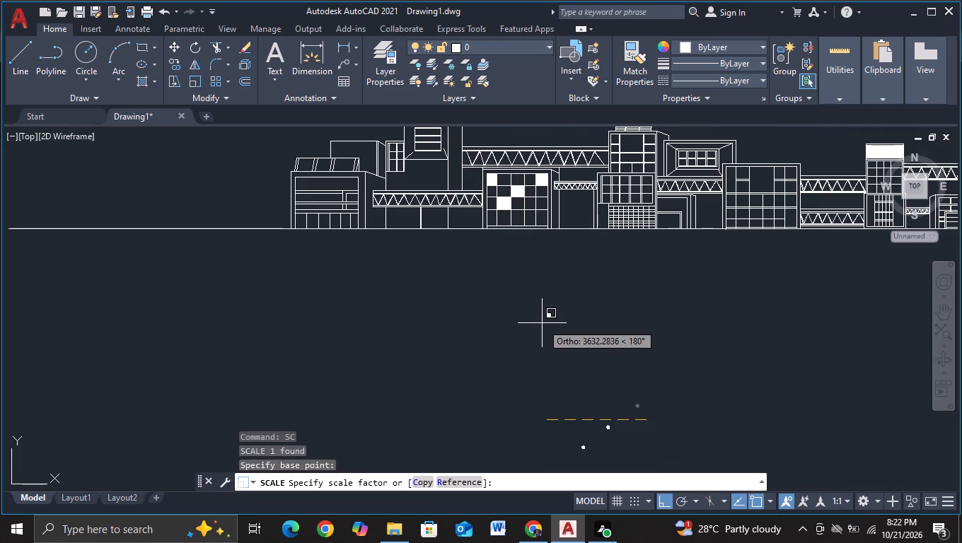
scroll(417, 298, down, 2)
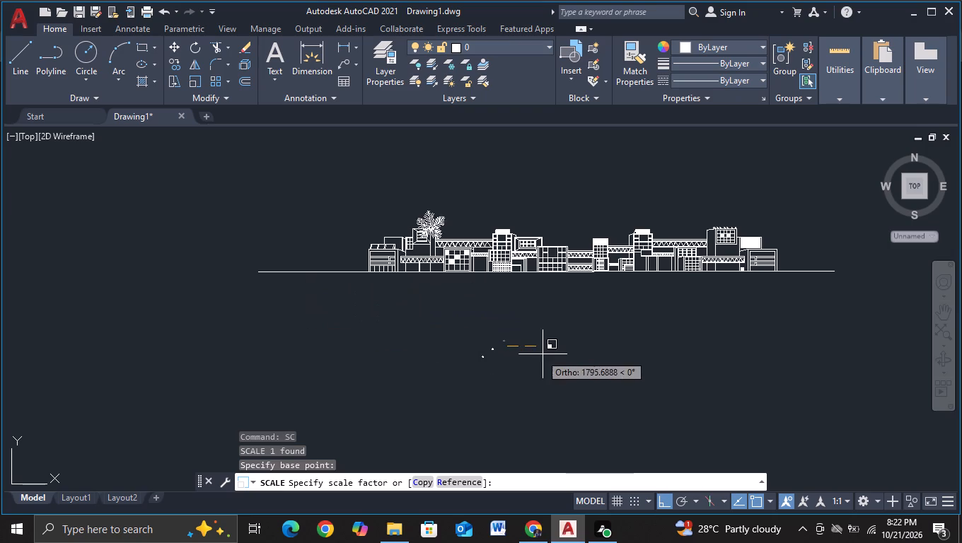
click(459, 341)
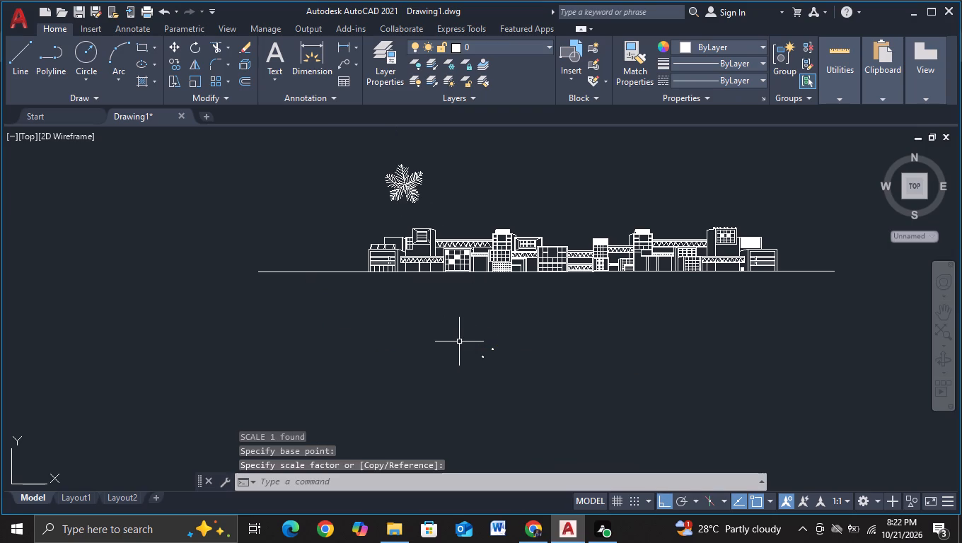
Set the enlarged palm block above the facade to the Type 2 Deciduous (Elevation) form.
click(415, 198)
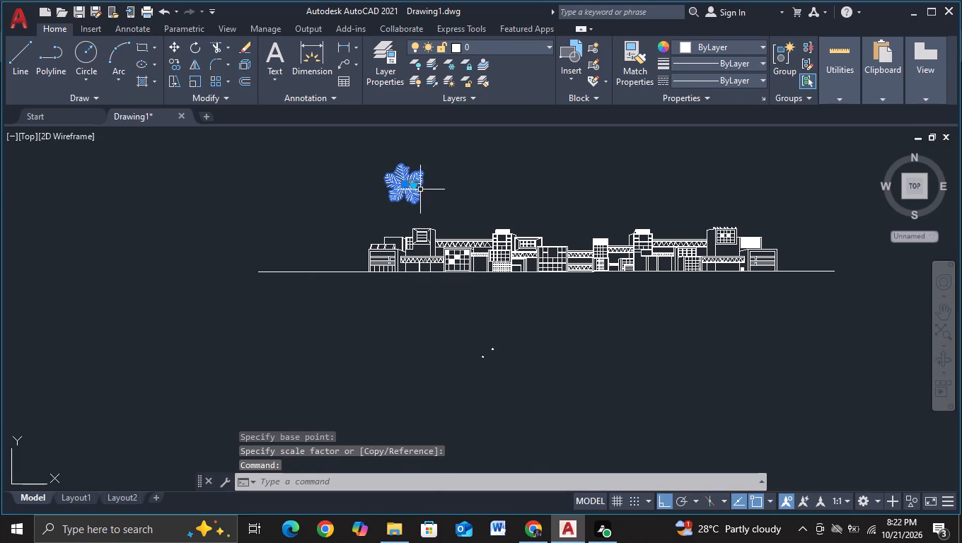
click(415, 187)
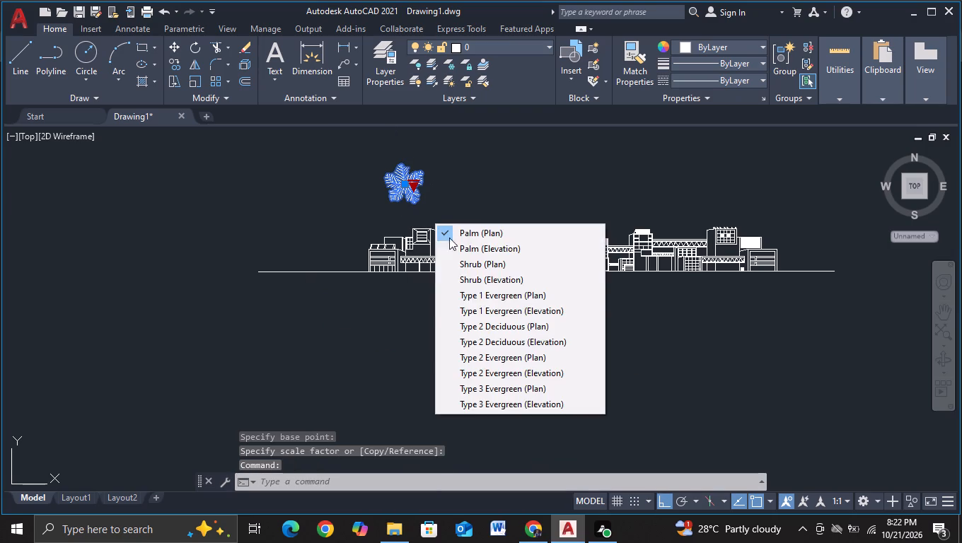
click(496, 369)
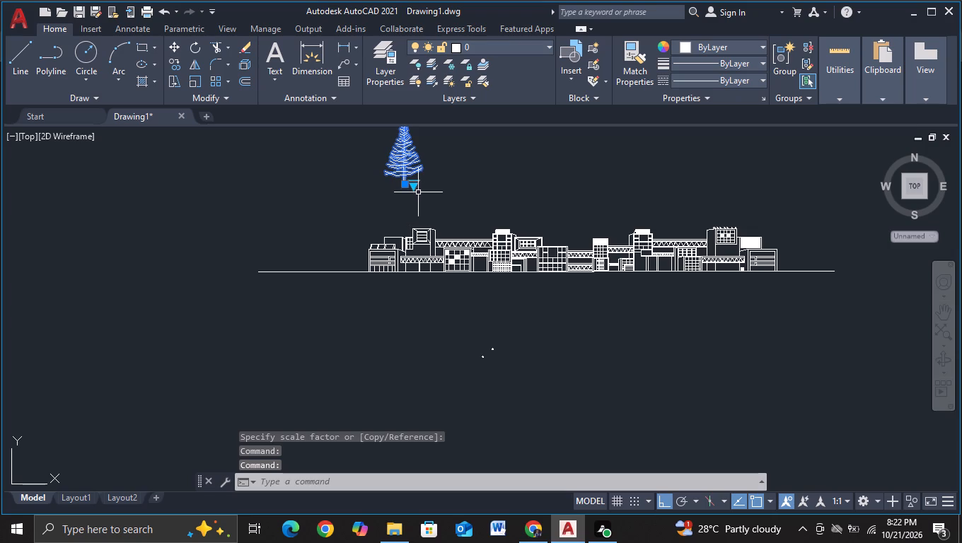
click(415, 185)
click(498, 325)
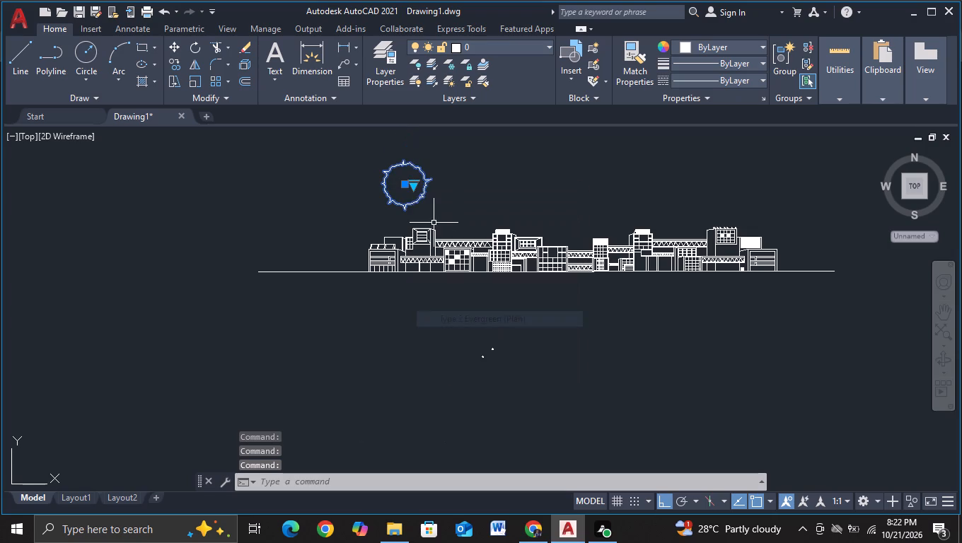
click(412, 188)
click(482, 308)
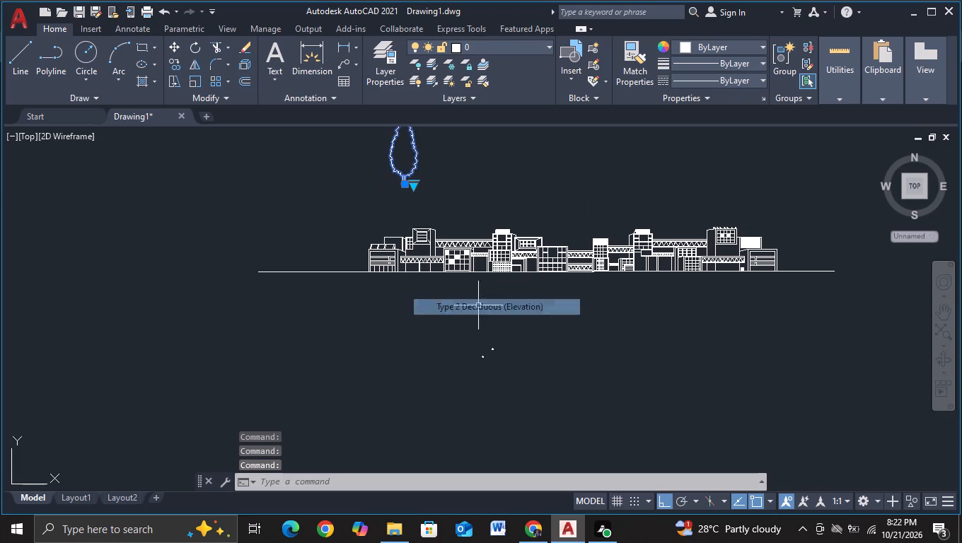
key(Escape)
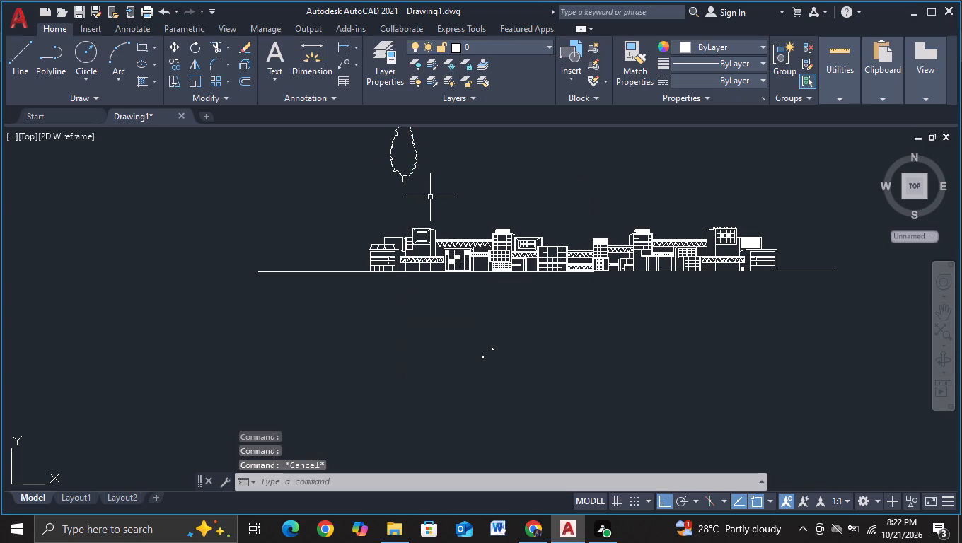
Scale the deciduous tree above the facade down to roughly two thirds of its size.
click(412, 169)
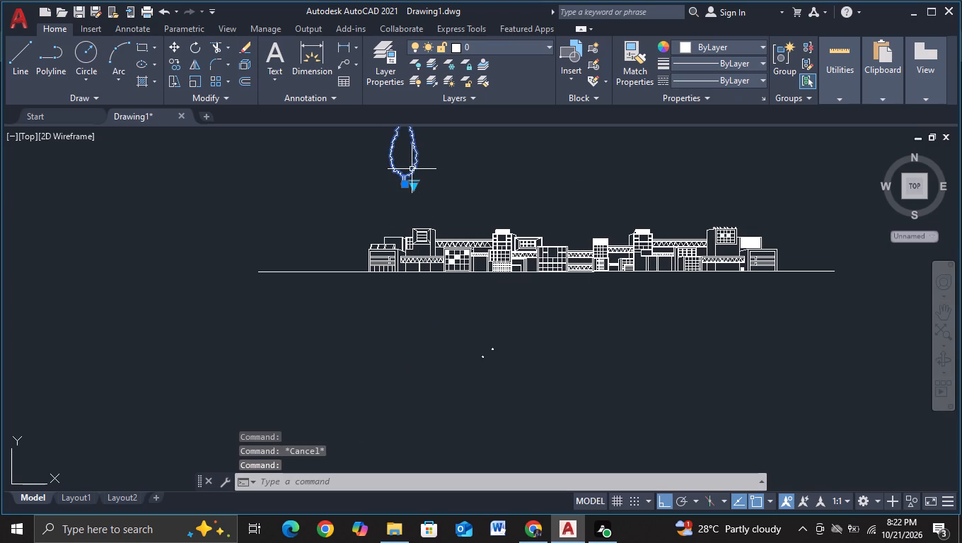
key(s)
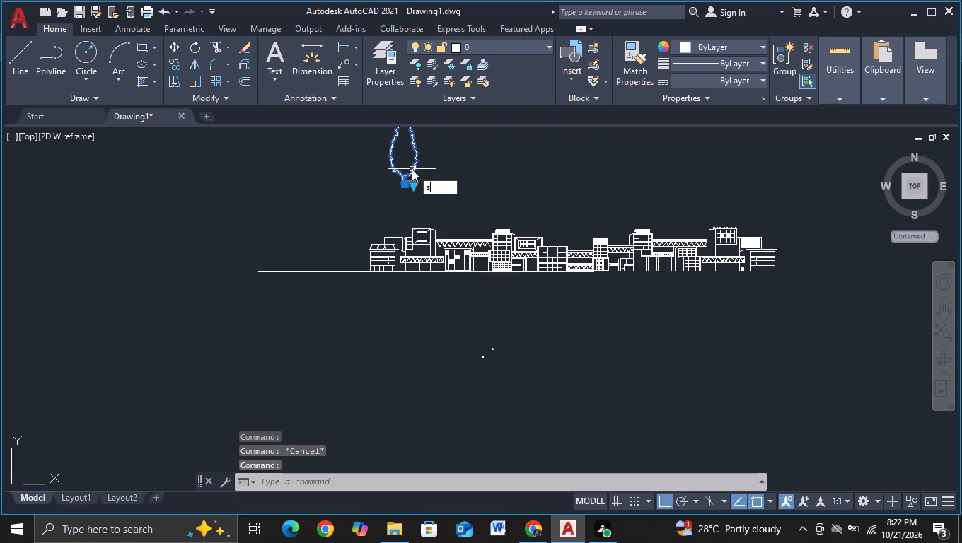
click(472, 215)
click(414, 176)
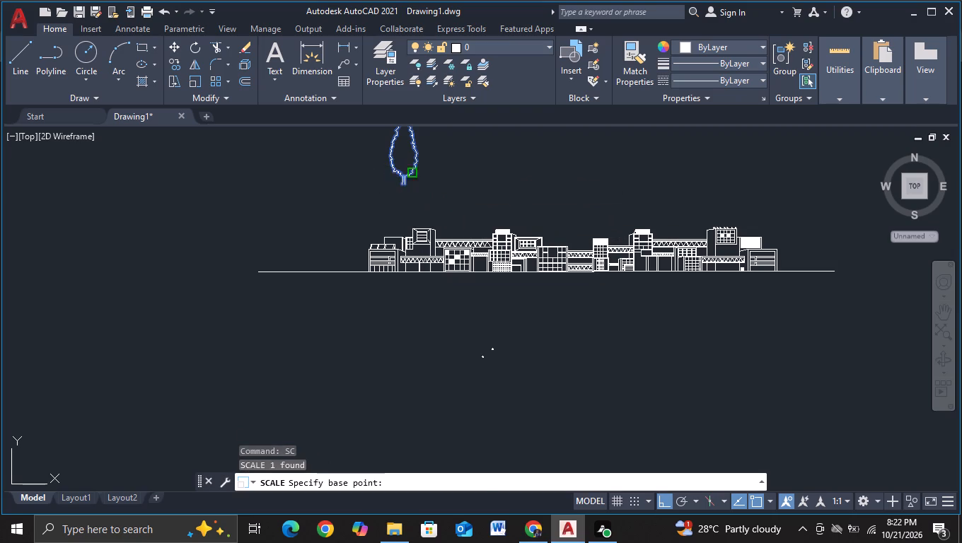
click(441, 182)
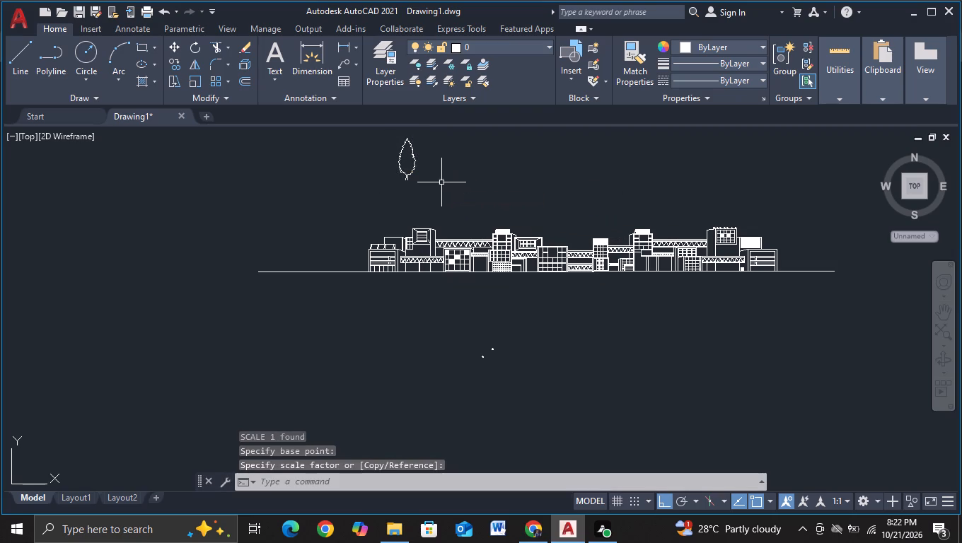
Move the upper remaining small tree block, with Ortho off, from below the ground line to beside the deciduous tree above the facade.
click(492, 351)
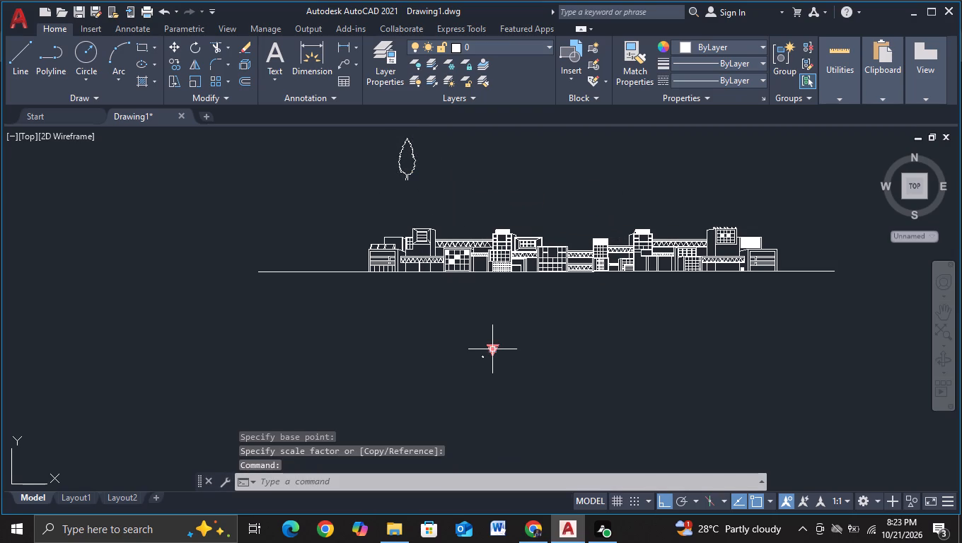
key(m)
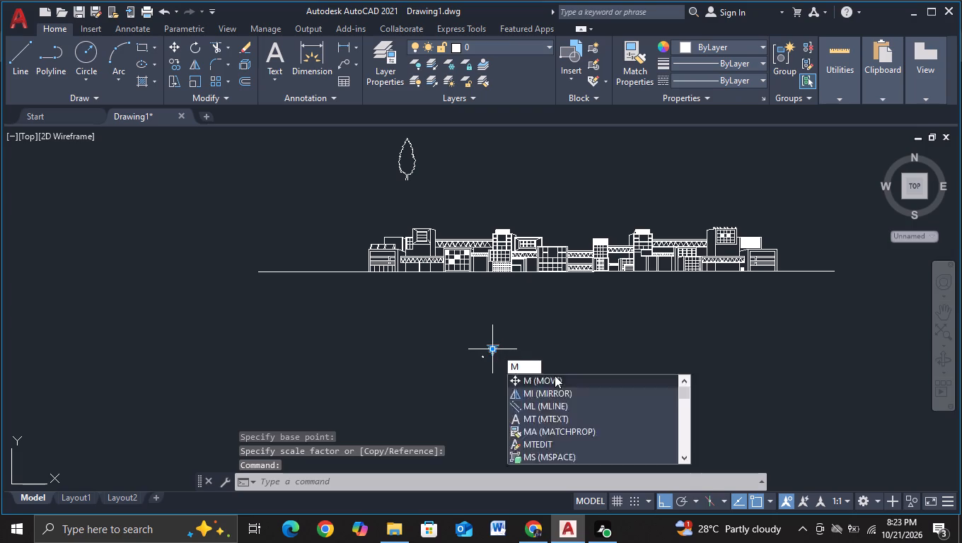
click(555, 375)
click(495, 348)
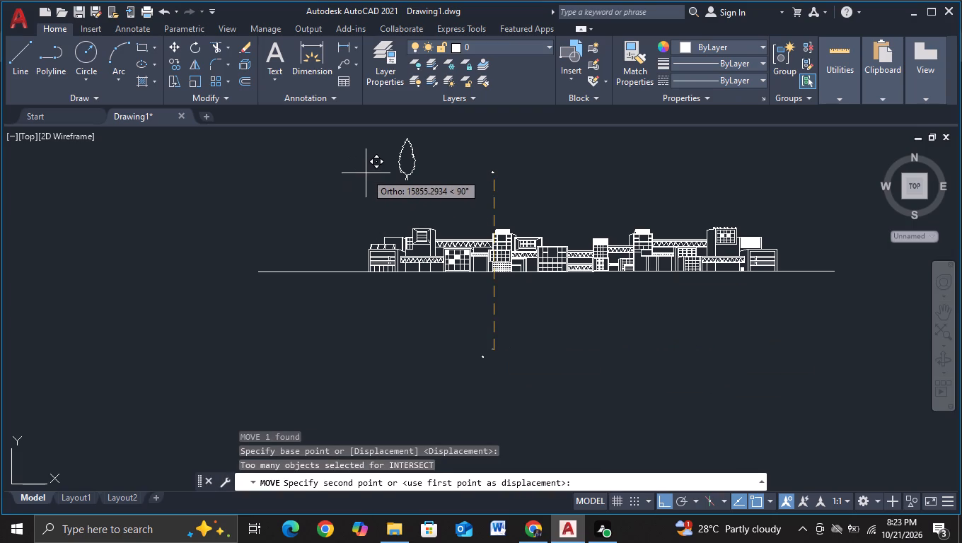
key(F8)
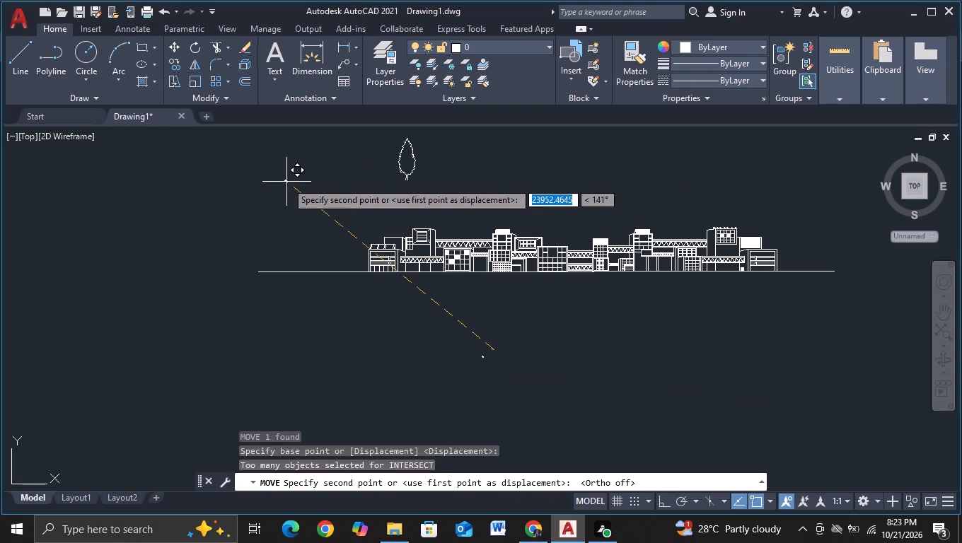
click(357, 171)
key(Escape)
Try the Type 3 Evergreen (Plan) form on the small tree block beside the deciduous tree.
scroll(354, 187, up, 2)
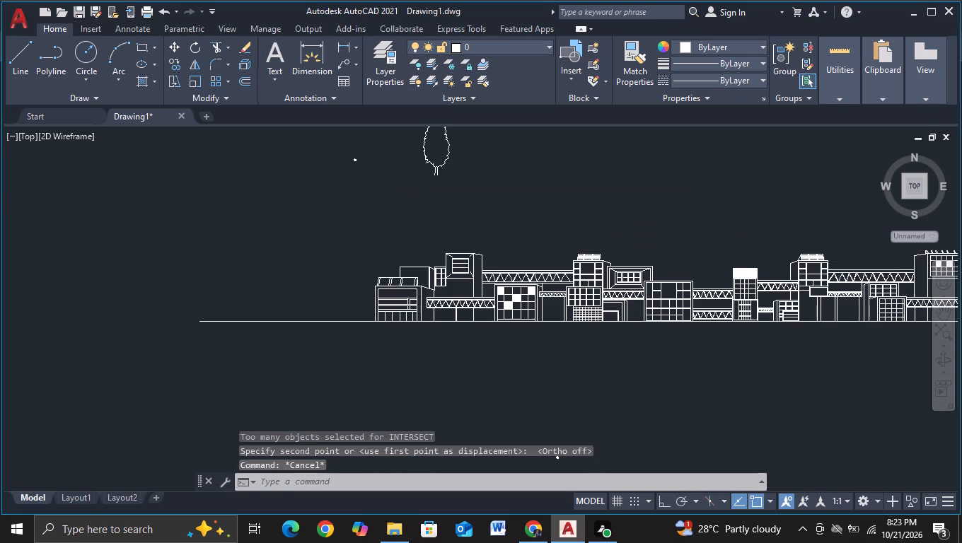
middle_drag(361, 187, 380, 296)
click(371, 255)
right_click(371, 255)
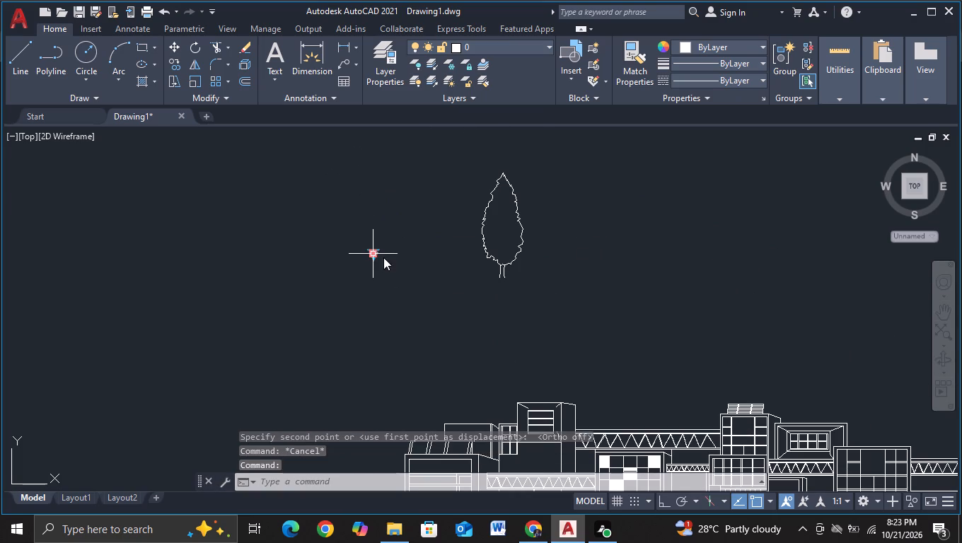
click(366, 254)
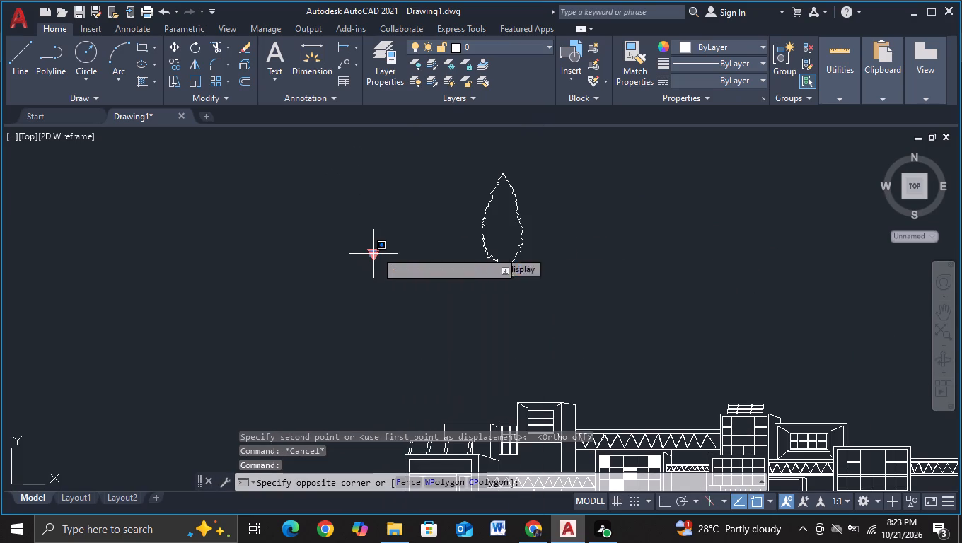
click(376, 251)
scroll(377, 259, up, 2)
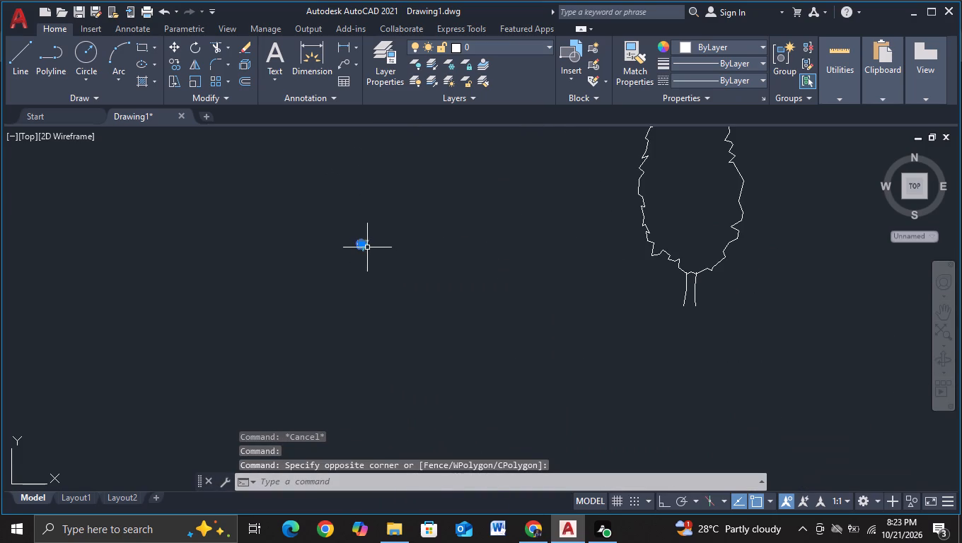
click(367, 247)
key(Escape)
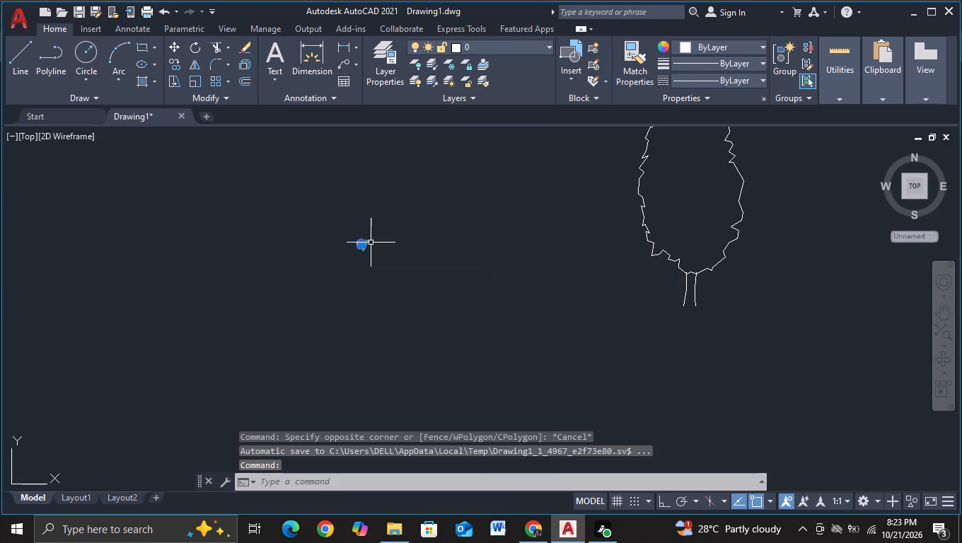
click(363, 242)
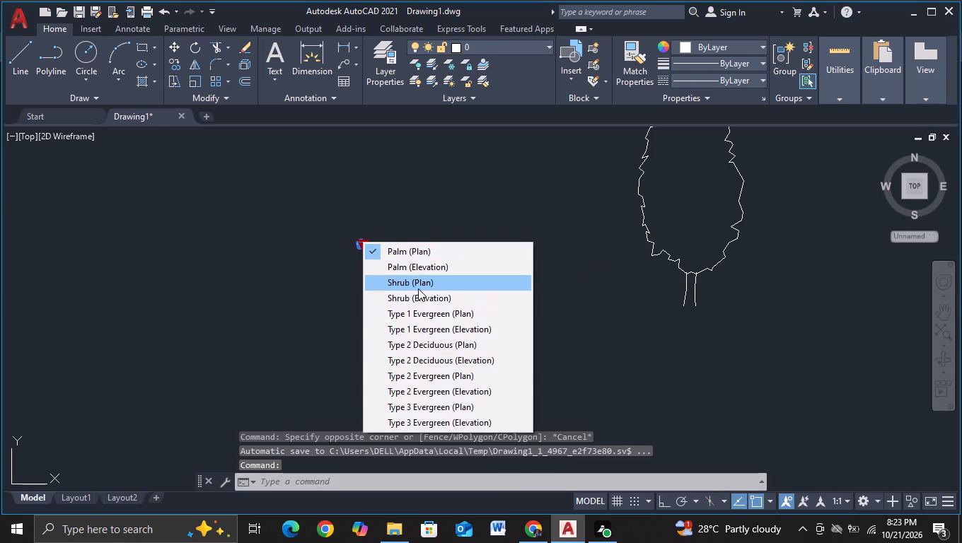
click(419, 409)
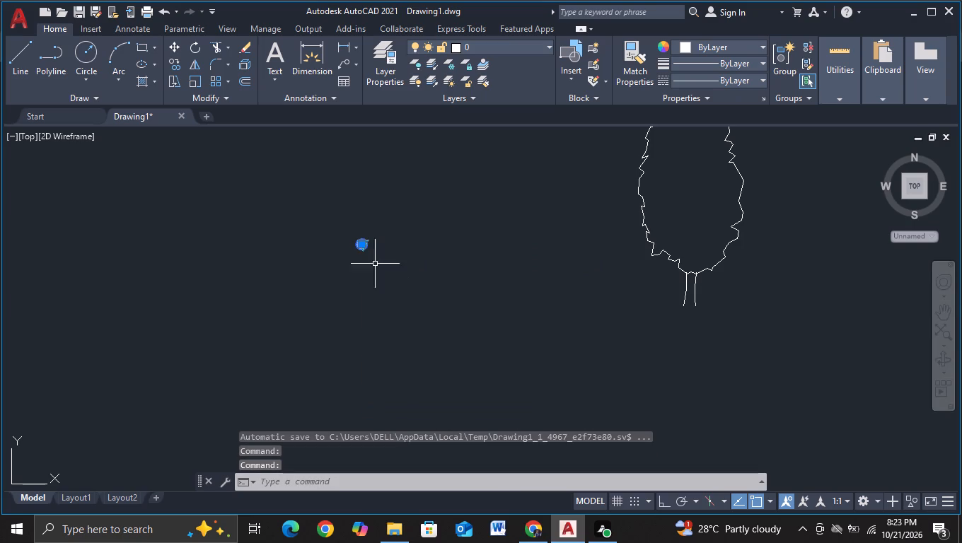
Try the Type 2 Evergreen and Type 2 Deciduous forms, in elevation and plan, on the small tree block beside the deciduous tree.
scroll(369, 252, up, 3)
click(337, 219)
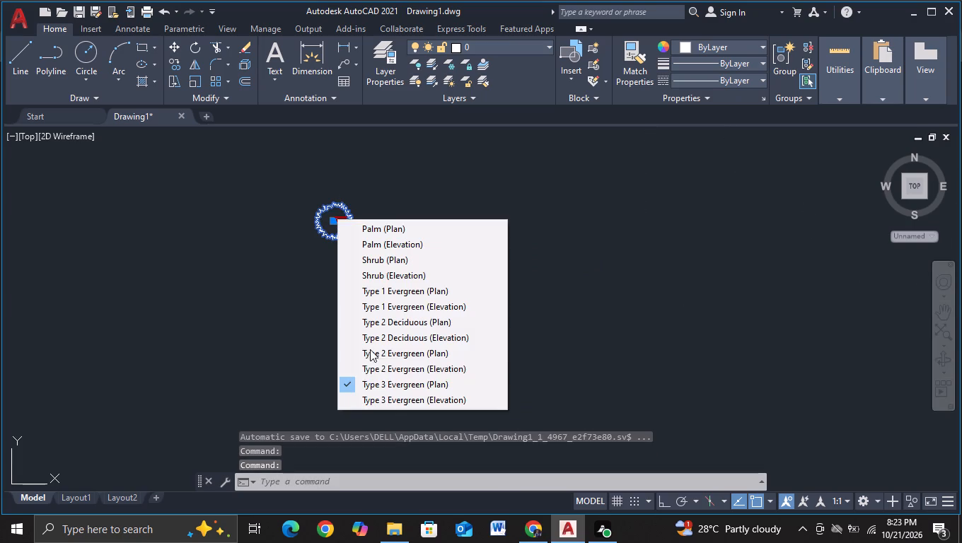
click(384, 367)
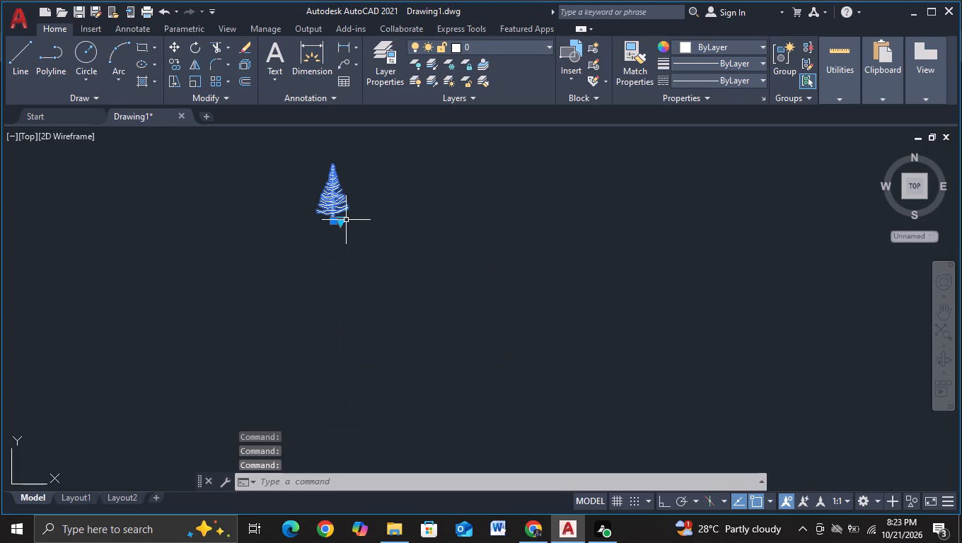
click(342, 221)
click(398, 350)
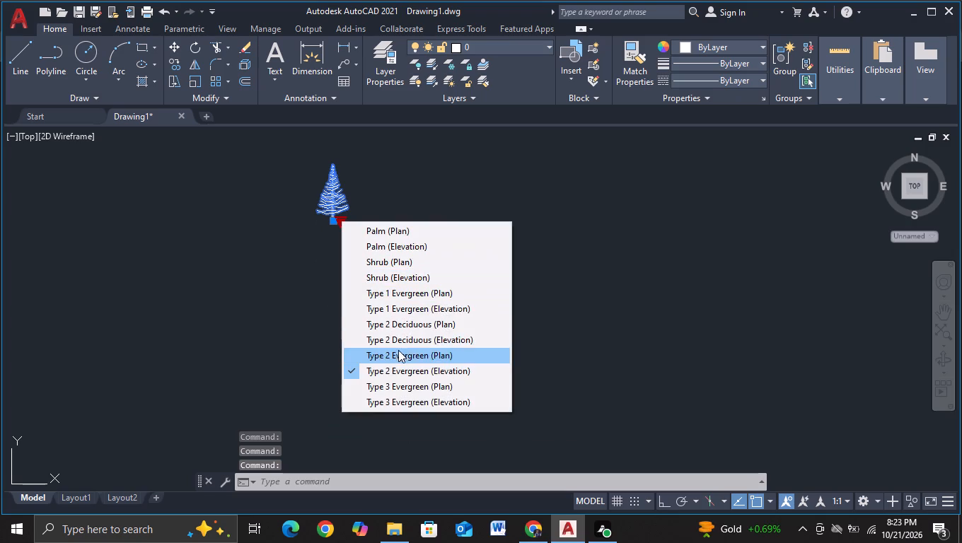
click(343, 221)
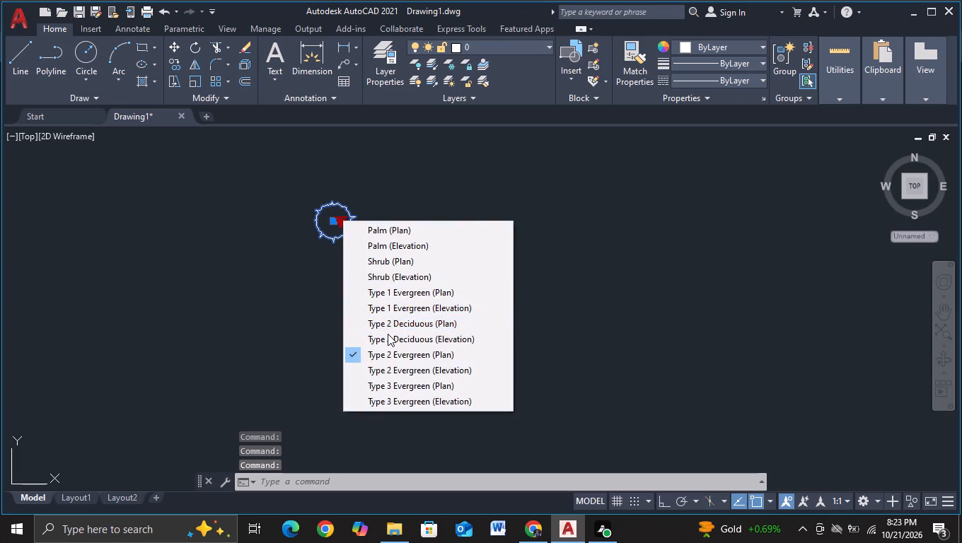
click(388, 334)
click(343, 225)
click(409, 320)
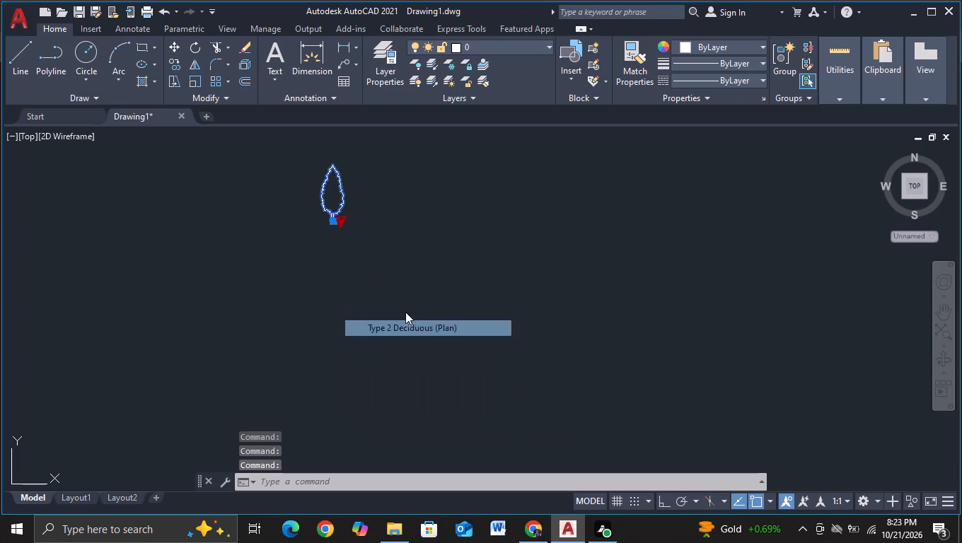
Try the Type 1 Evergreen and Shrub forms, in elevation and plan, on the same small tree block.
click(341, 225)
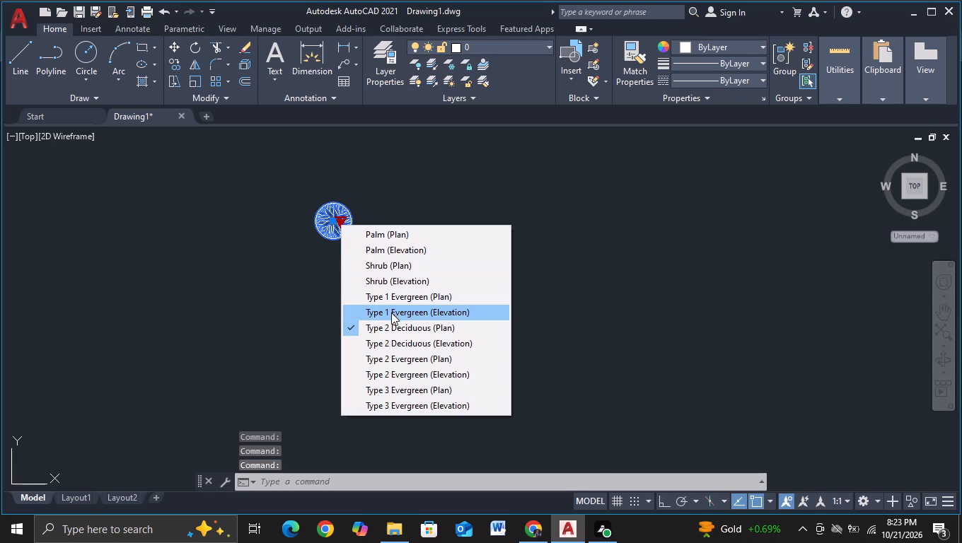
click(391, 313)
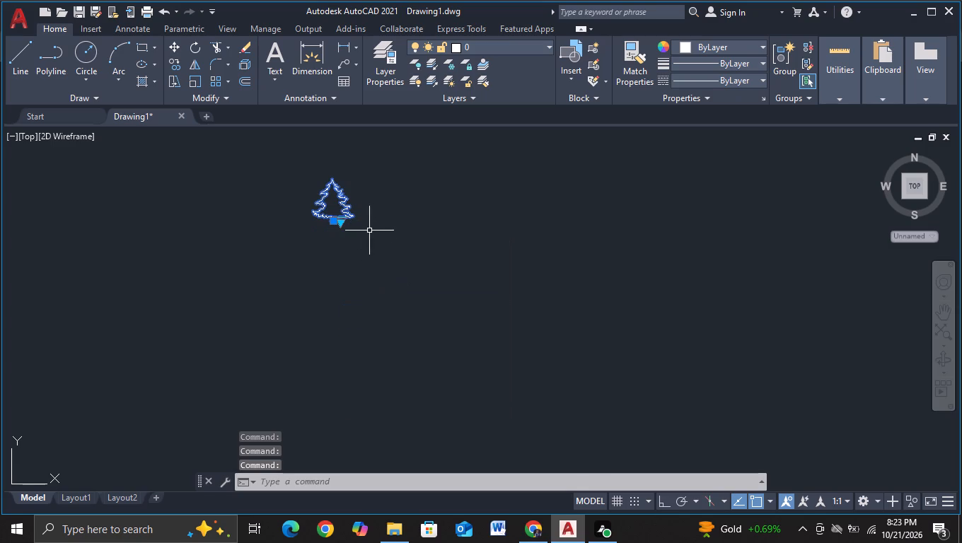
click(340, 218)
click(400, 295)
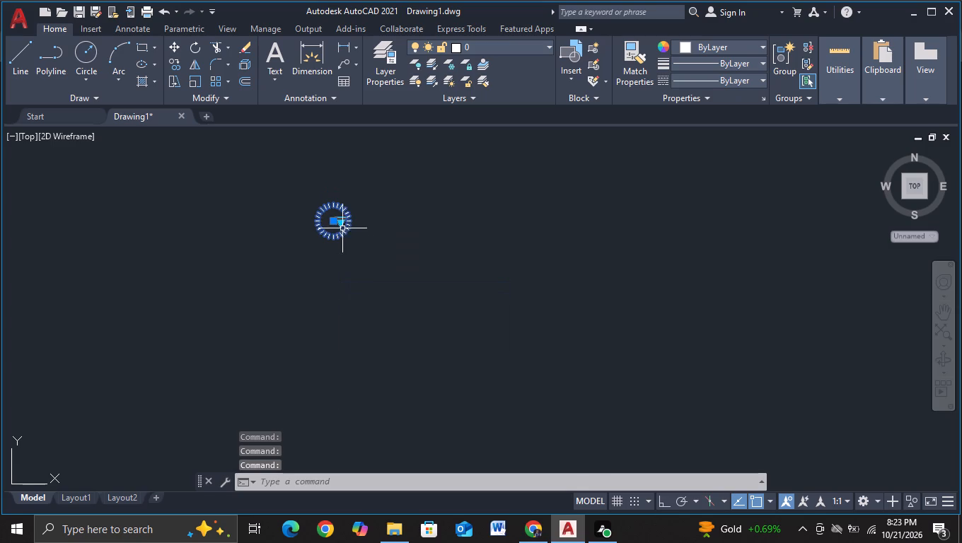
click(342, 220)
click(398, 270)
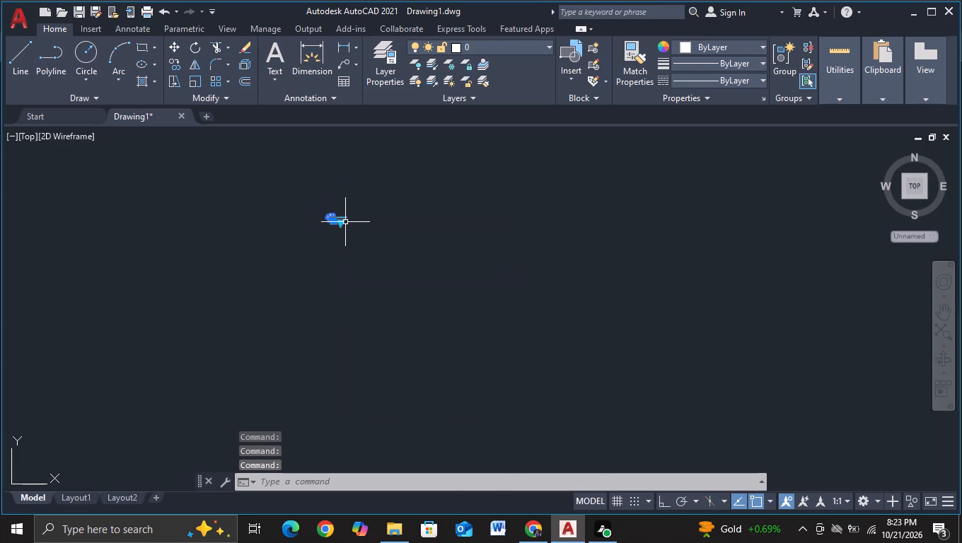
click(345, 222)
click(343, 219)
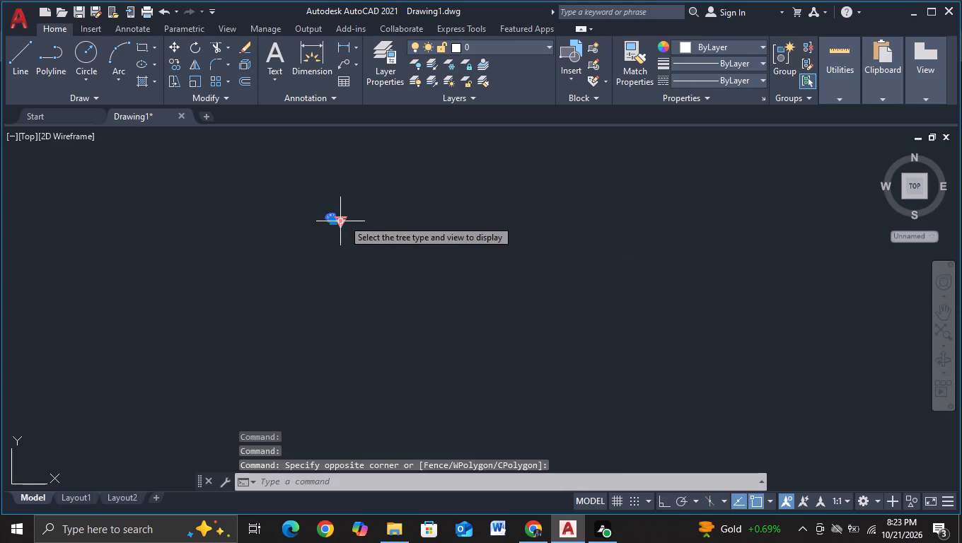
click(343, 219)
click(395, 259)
Set the small block beside the deciduous tree to the Shrub (Elevation) form.
scroll(341, 218, up, 2)
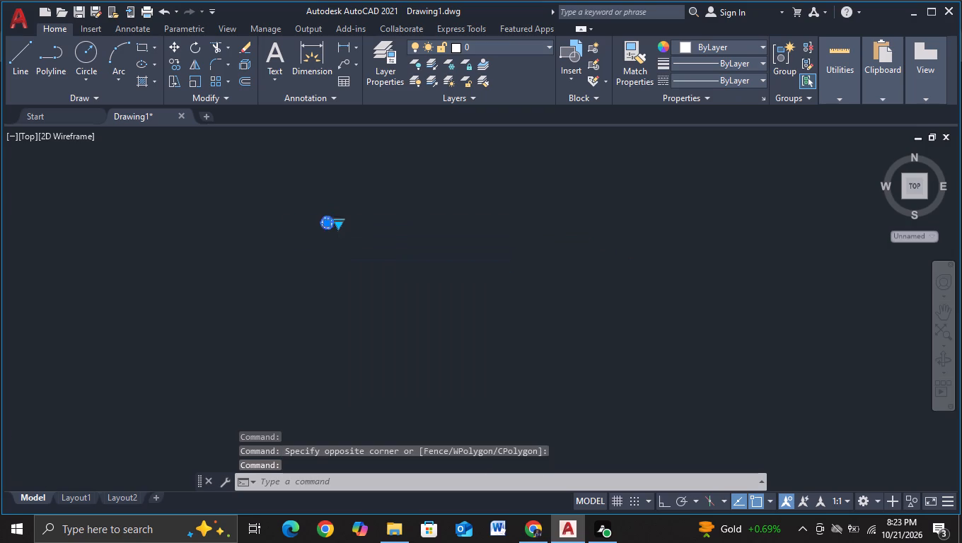
scroll(341, 218, up, 3)
click(306, 251)
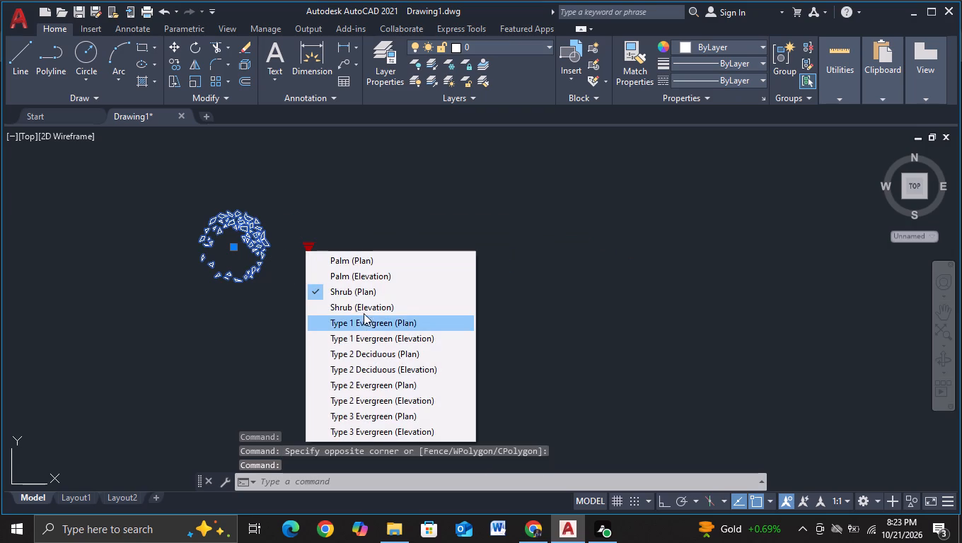
click(364, 310)
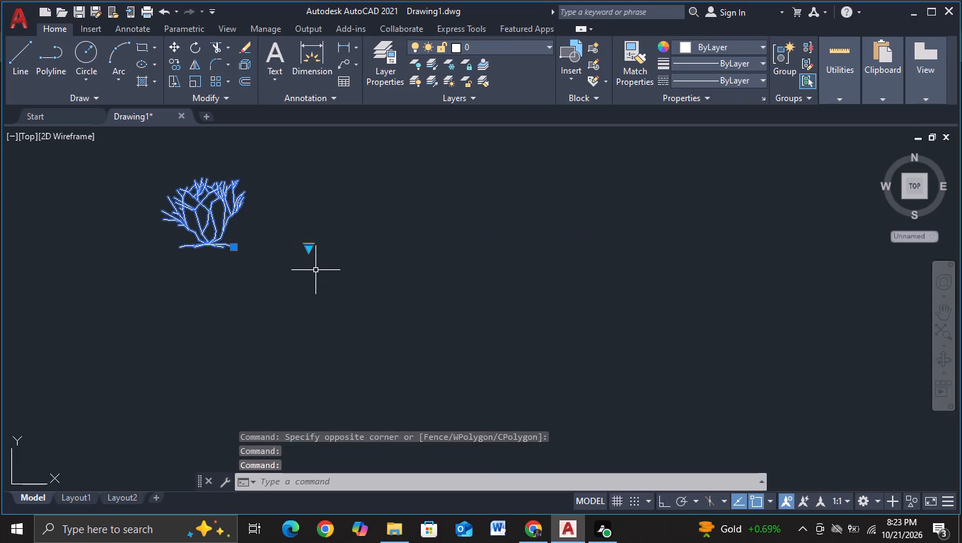
key(Escape)
Scale the shrub up to nearly half the height of the deciduous tree.
scroll(316, 271, down, 4)
click(291, 238)
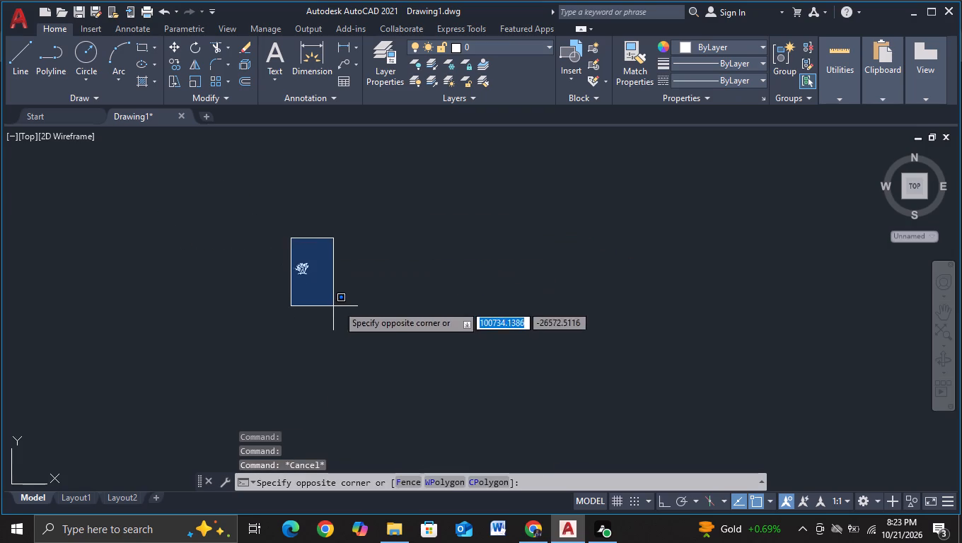
click(344, 303)
key(s)
click(429, 351)
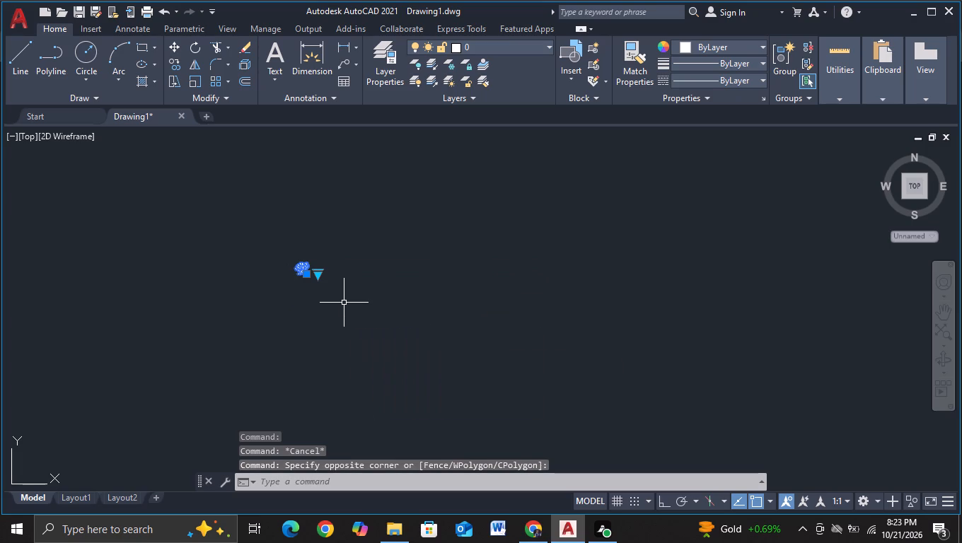
click(313, 270)
scroll(620, 386, down, 6)
middle_drag(625, 385, 618, 383)
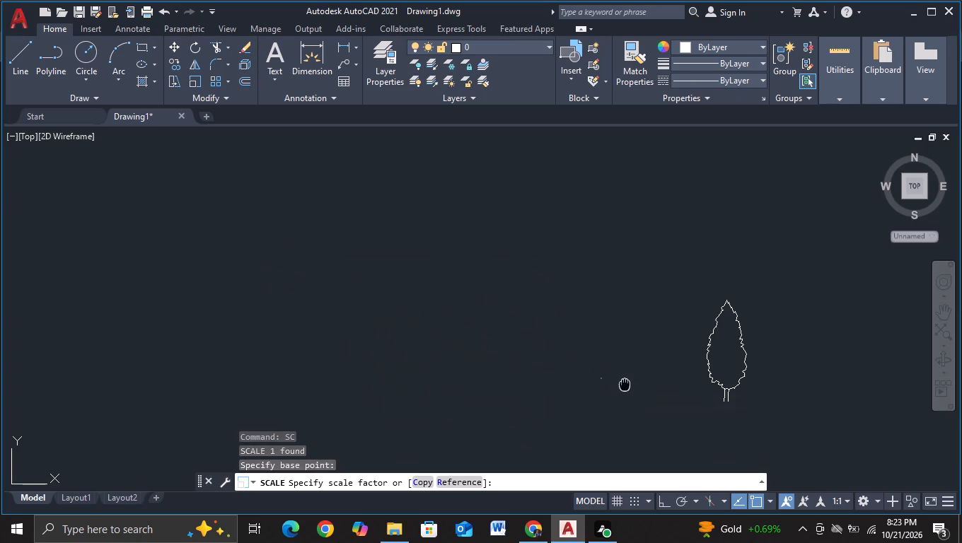
middle_drag(618, 383, 536, 375)
click(777, 407)
Move the remaining small tree block from below the ground line to the open space left of the shrub.
middle_drag(726, 412, 711, 381)
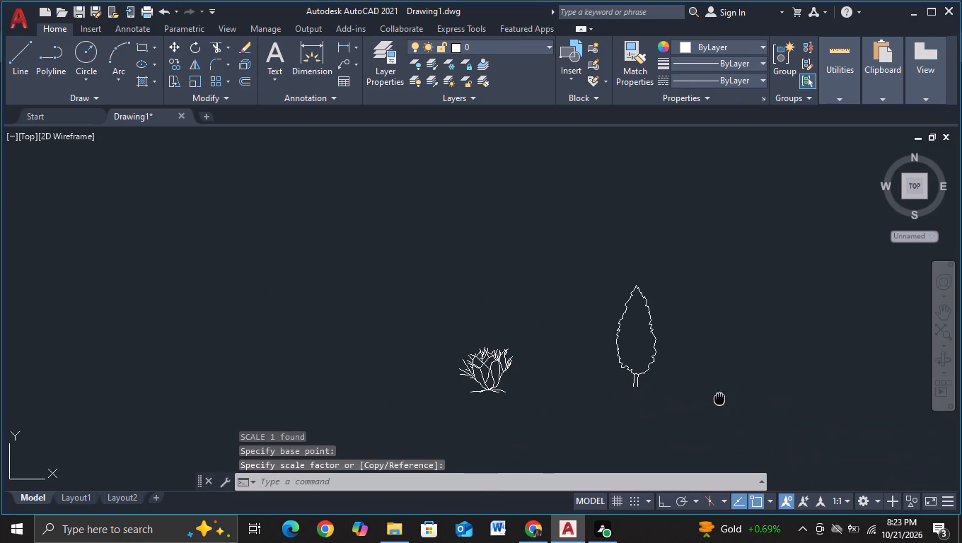
middle_drag(711, 381, 663, 313)
scroll(618, 284, down, 2)
middle_drag(638, 300, 576, 237)
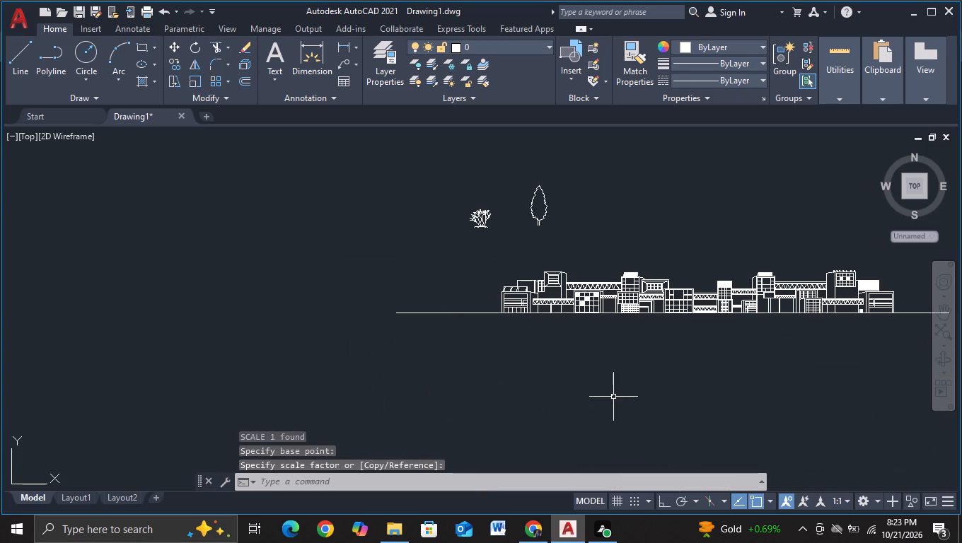
click(613, 396)
key(m)
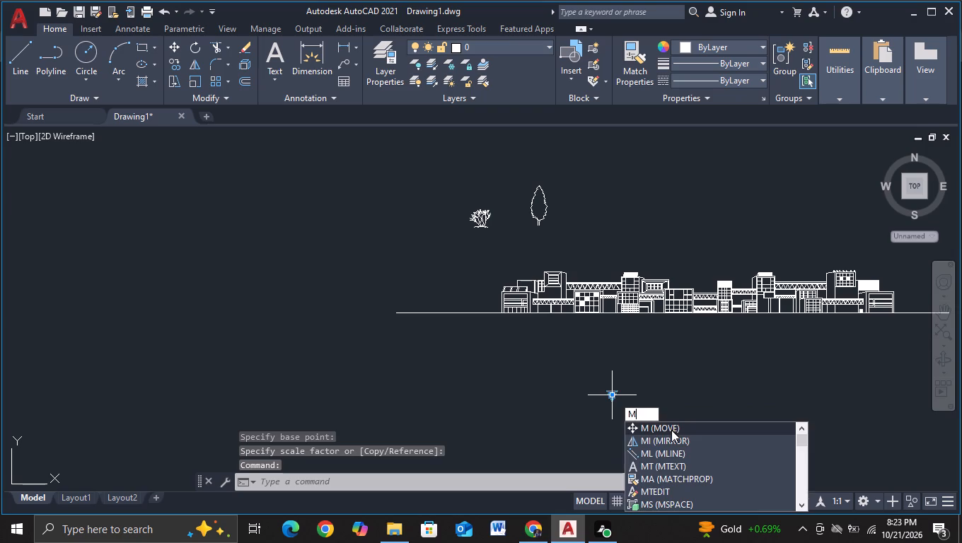
click(671, 430)
click(610, 394)
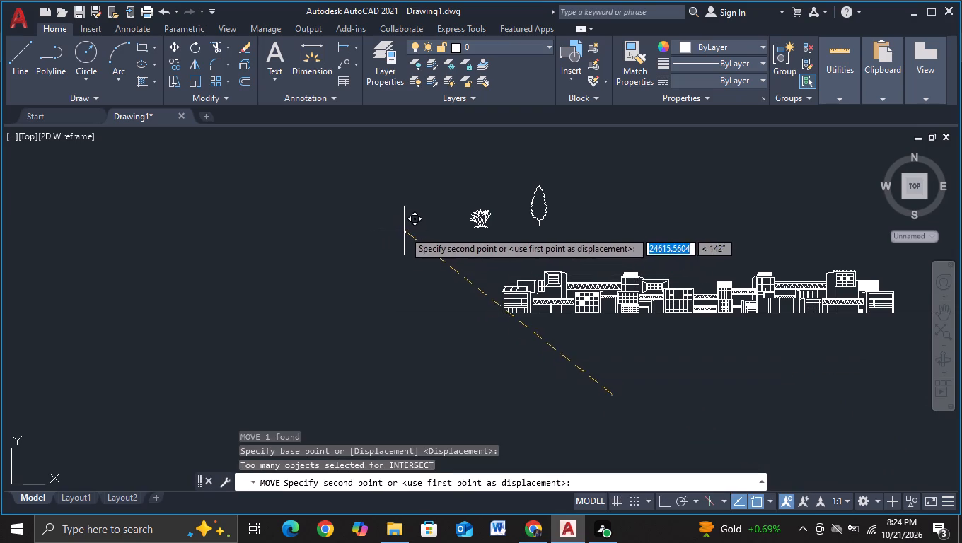
click(411, 230)
Set the newly moved small palm block left of the shrub to the Type 3 Evergreen (Elevation) form.
scroll(435, 247, up, 2)
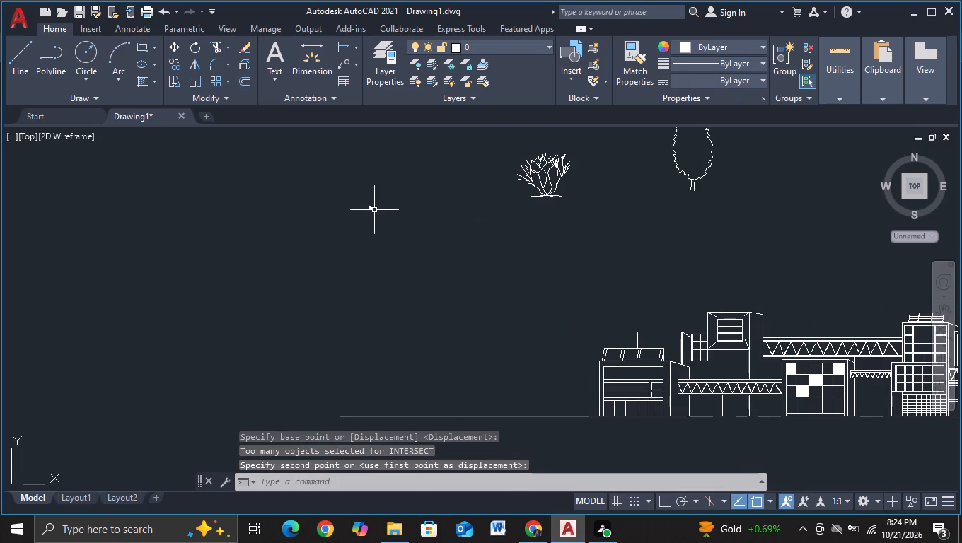
click(372, 211)
click(369, 211)
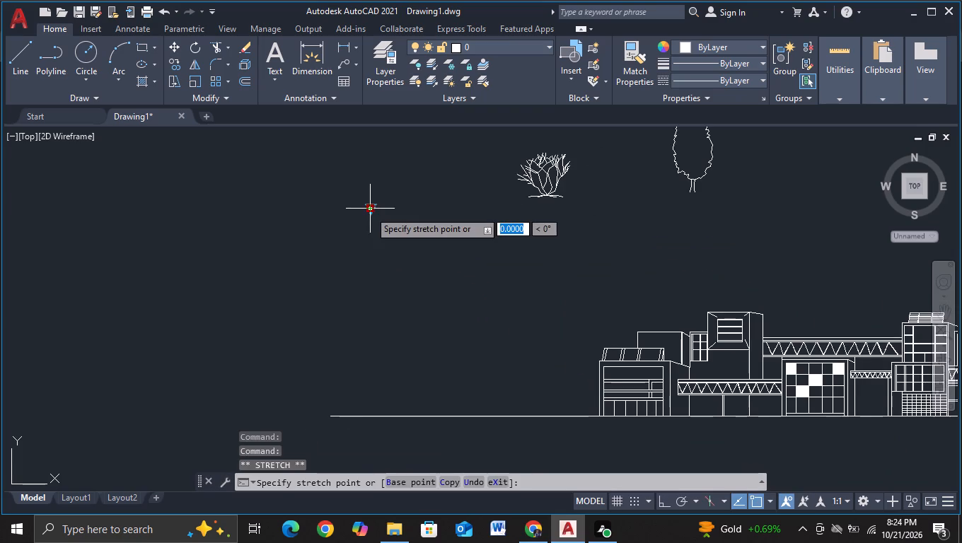
scroll(374, 229, up, 3)
click(374, 229)
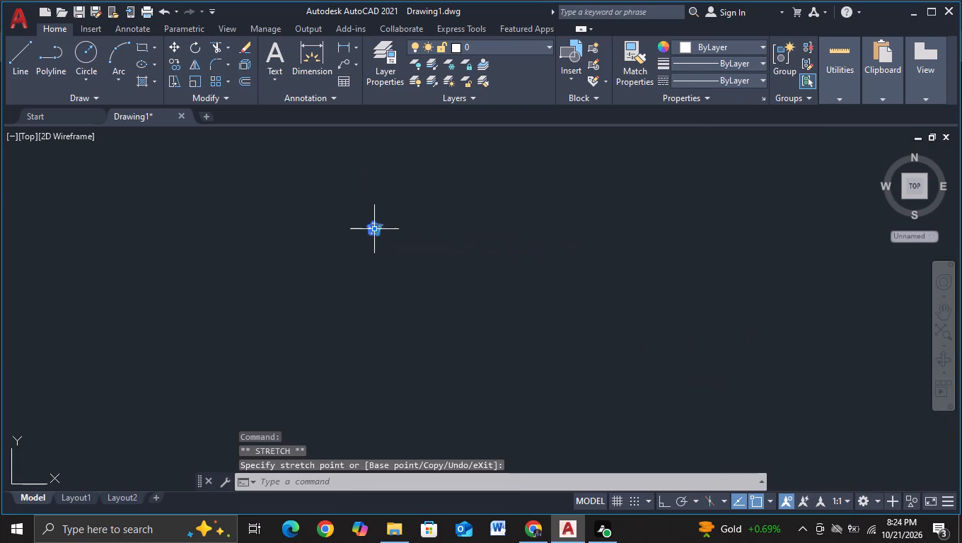
scroll(378, 230, up, 4)
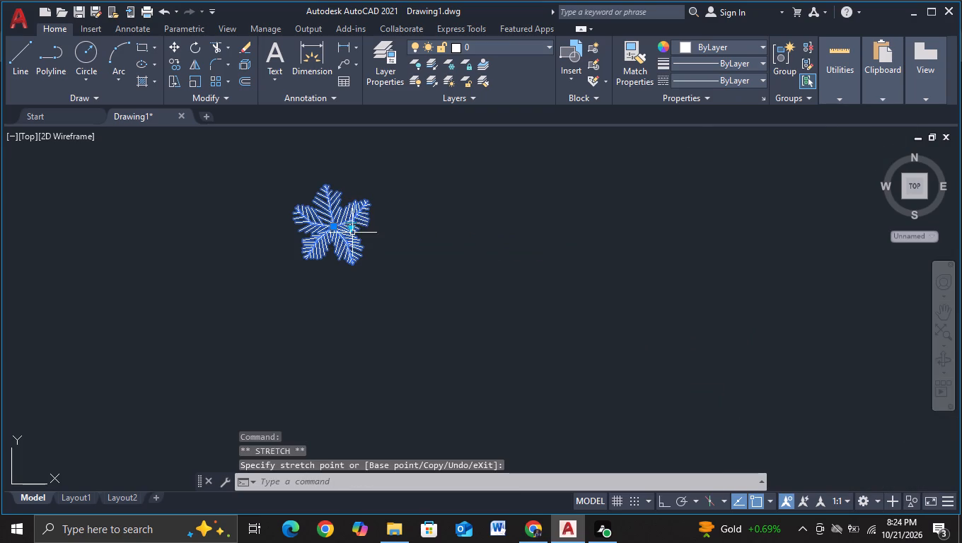
click(350, 230)
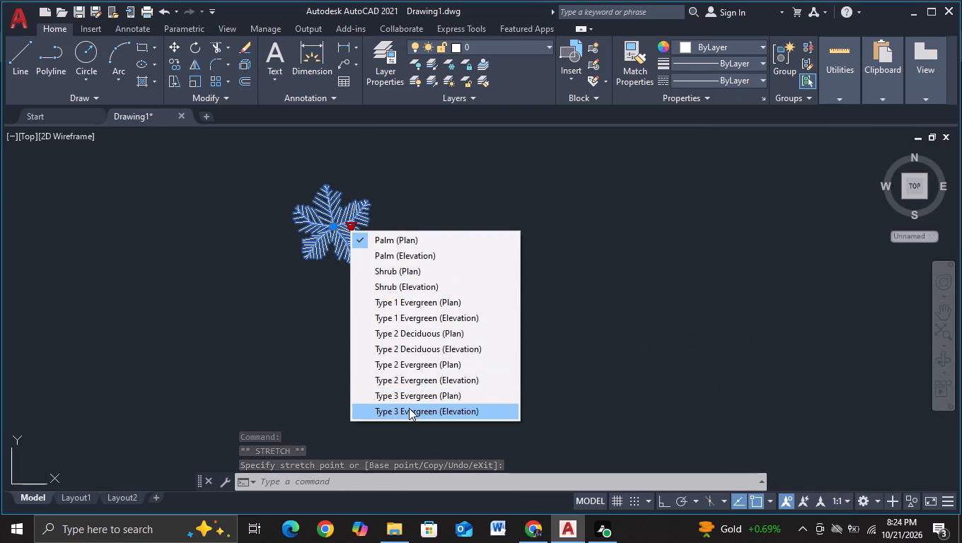
click(409, 408)
click(384, 243)
key(Escape)
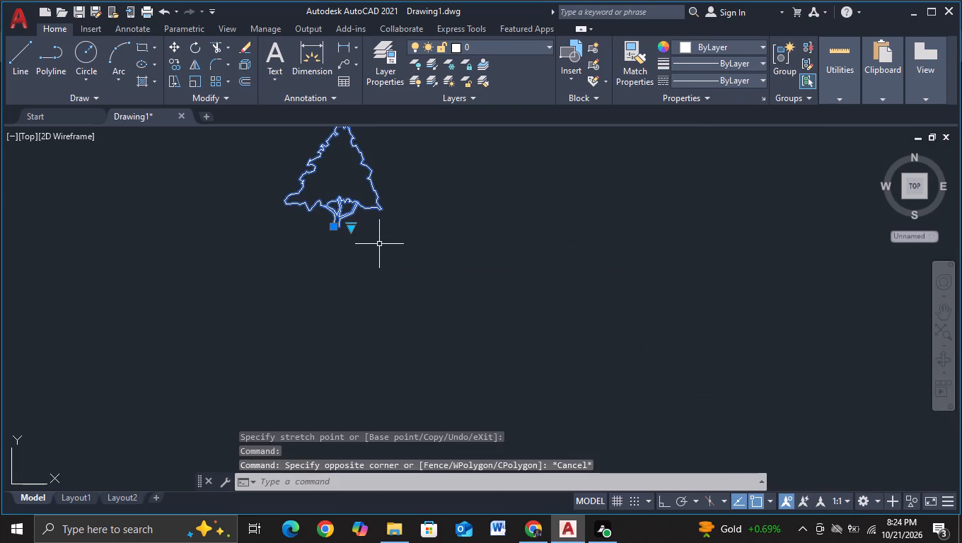
key(Escape)
Scale the Type 3 evergreen up to roughly the same height as the shrub.
scroll(377, 244, down, 3)
drag(345, 204, 346, 215)
click(440, 288)
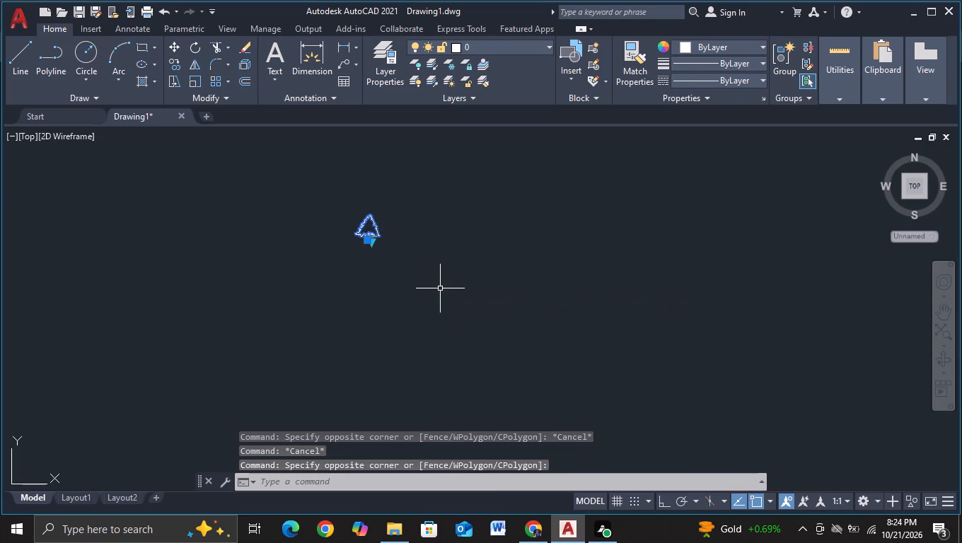
key(s)
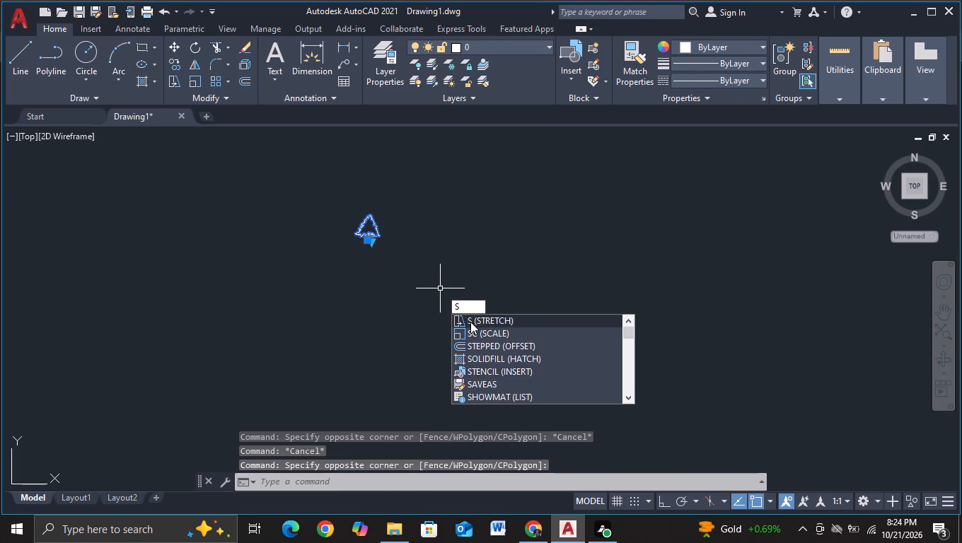
click(470, 330)
click(393, 247)
scroll(756, 332, down, 3)
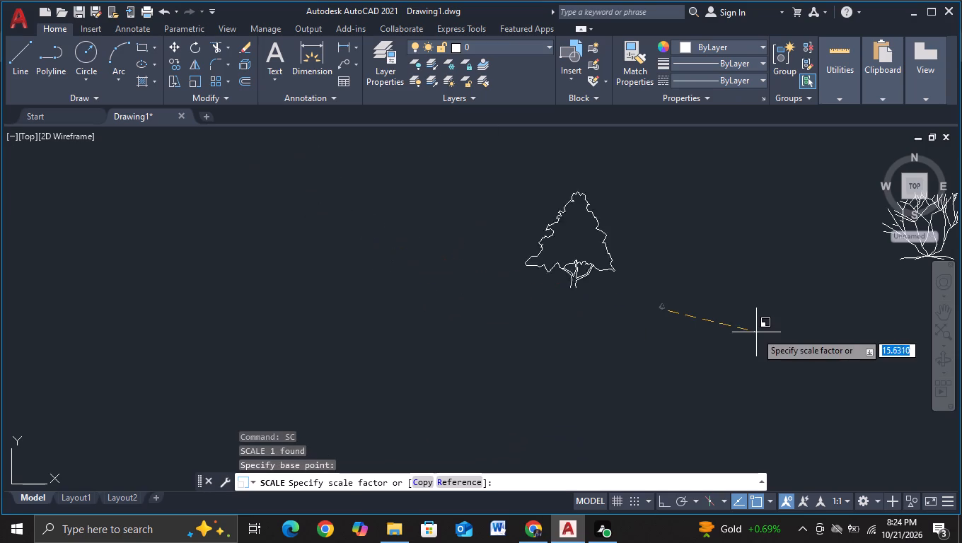
click(735, 350)
Move the tall deciduous tree from above the facade onto the ground line just left of the leftmost building.
scroll(735, 350, down, 2)
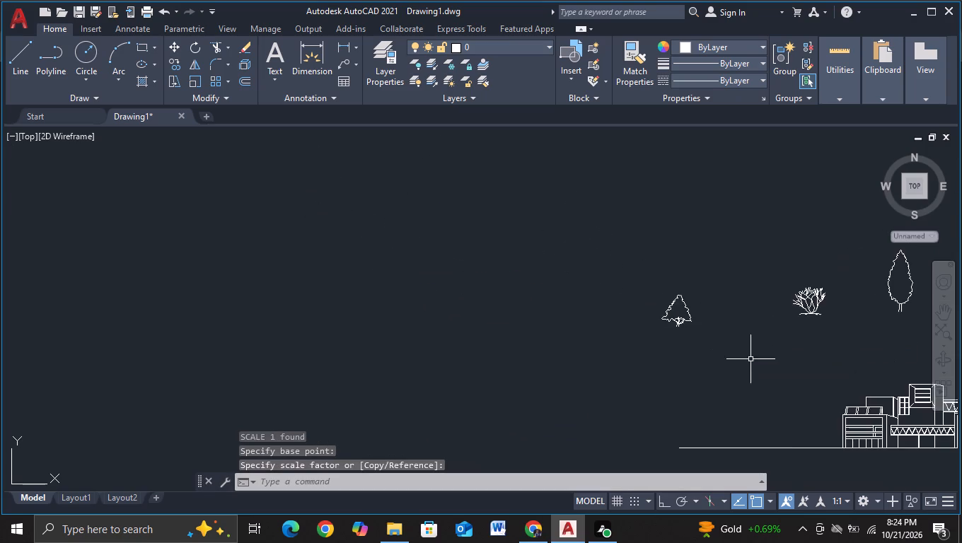
middle_drag(751, 359, 375, 232)
scroll(400, 233, up, 1)
middle_drag(469, 276, 365, 326)
middle_drag(460, 165, 424, 259)
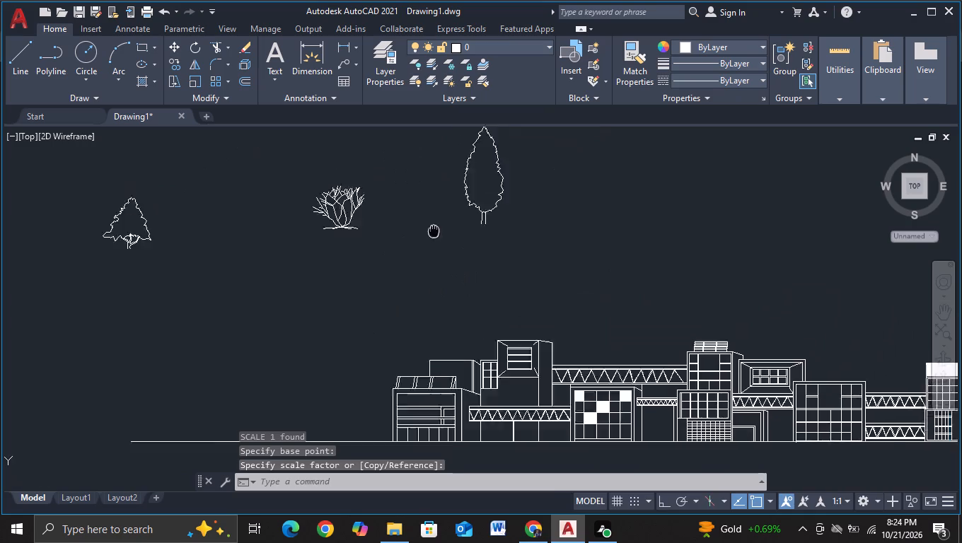
middle_drag(424, 259, 422, 264)
drag(444, 180, 444, 193)
click(487, 292)
click(393, 183)
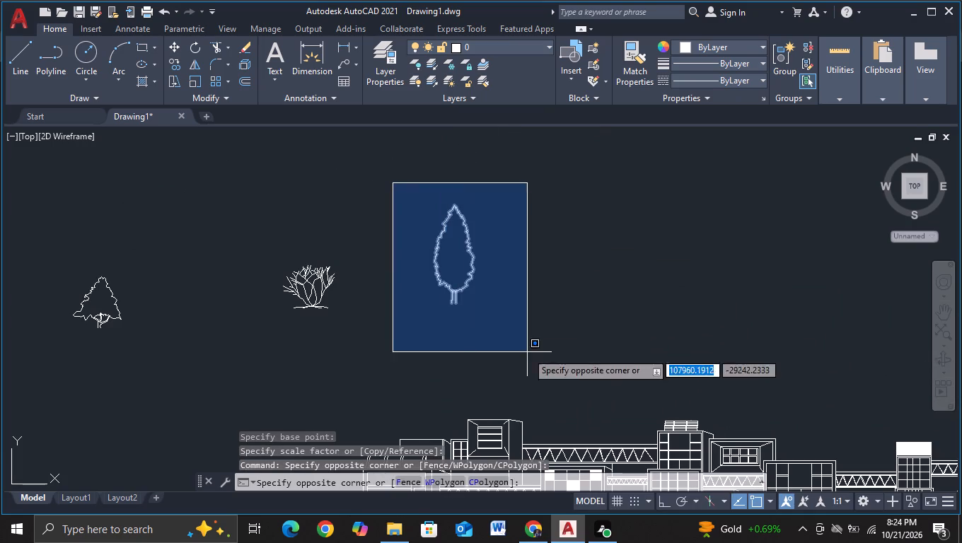
click(538, 345)
key(s)
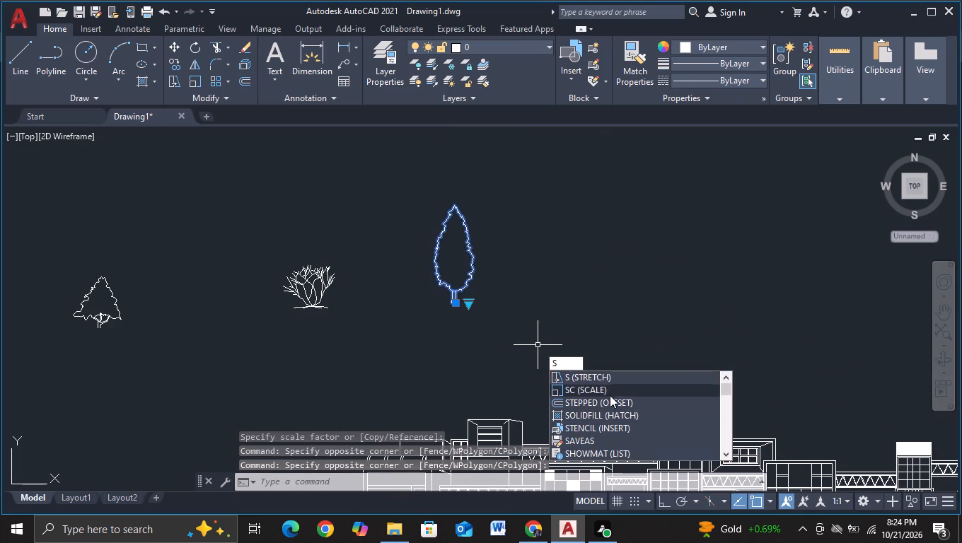
key(BackSpace)
key(m)
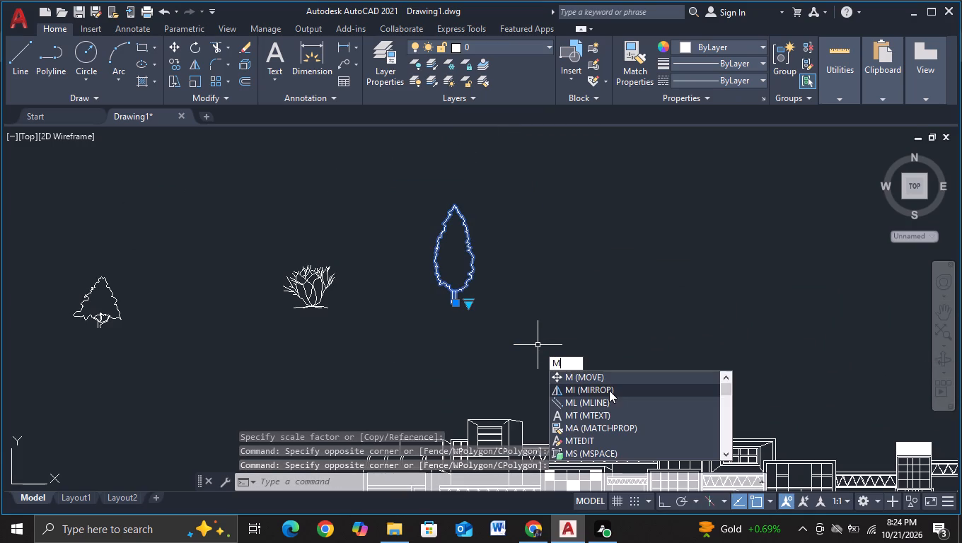
click(608, 375)
click(462, 262)
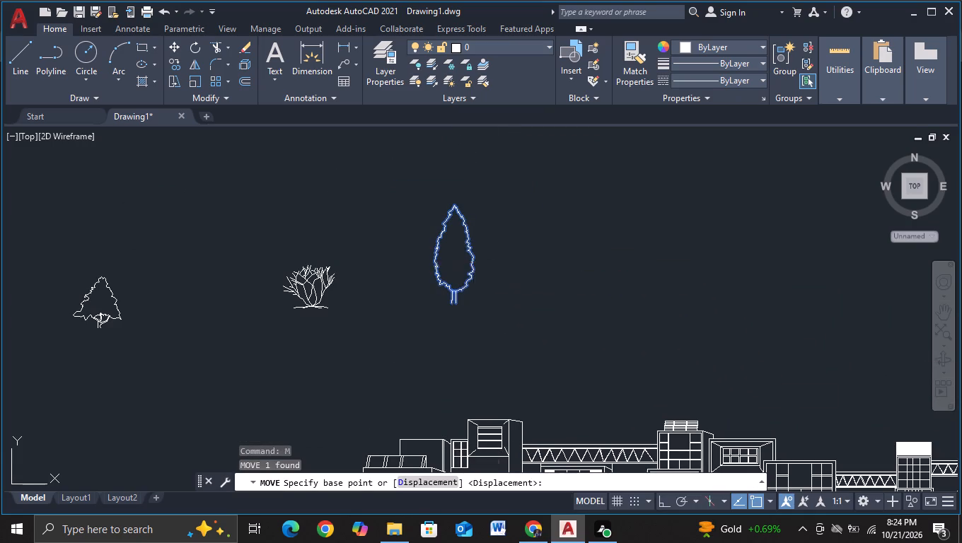
middle_drag(417, 363, 486, 214)
scroll(476, 223, up, 1)
middle_drag(349, 369, 366, 231)
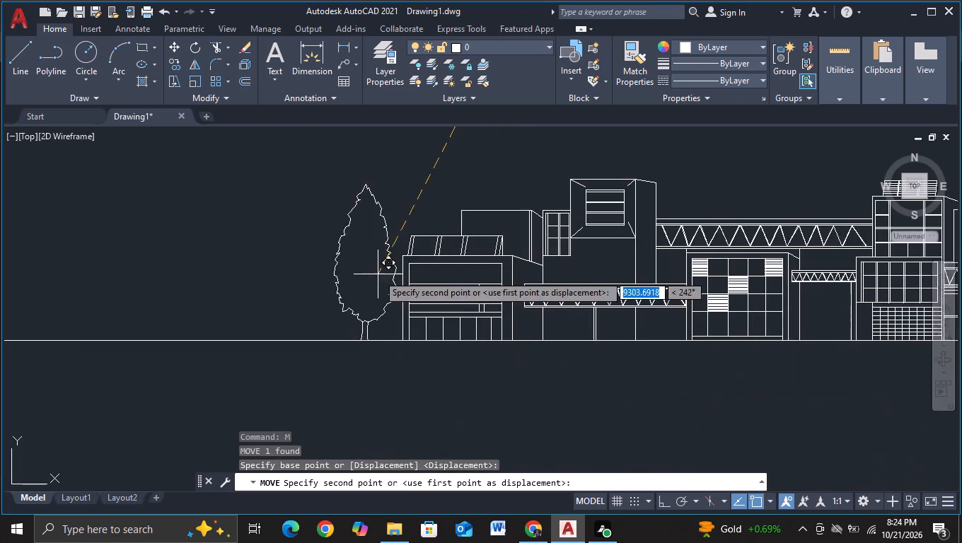
scroll(381, 275, up, 1)
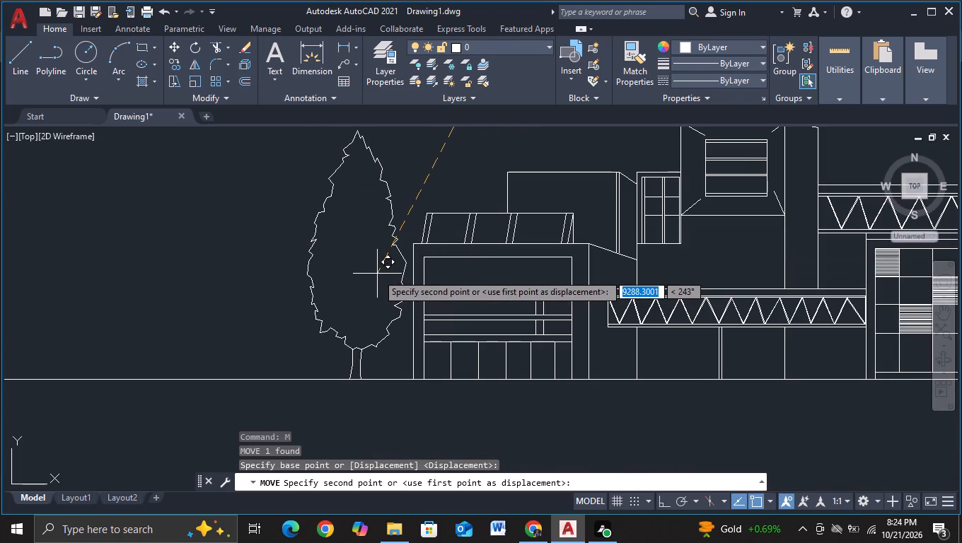
click(377, 274)
Scale the deciduous tree beside the leftmost building down to less than half its height.
click(352, 346)
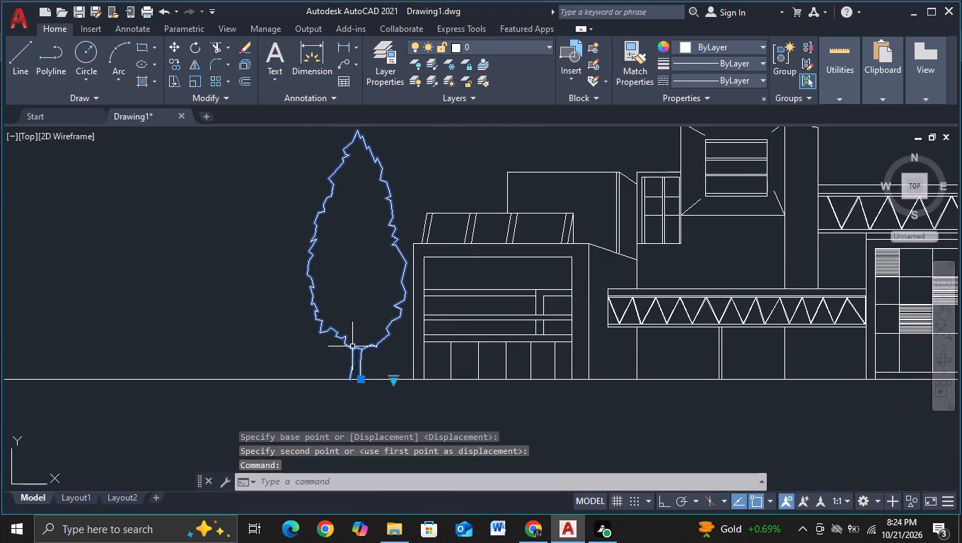
key(s)
click(402, 389)
click(357, 295)
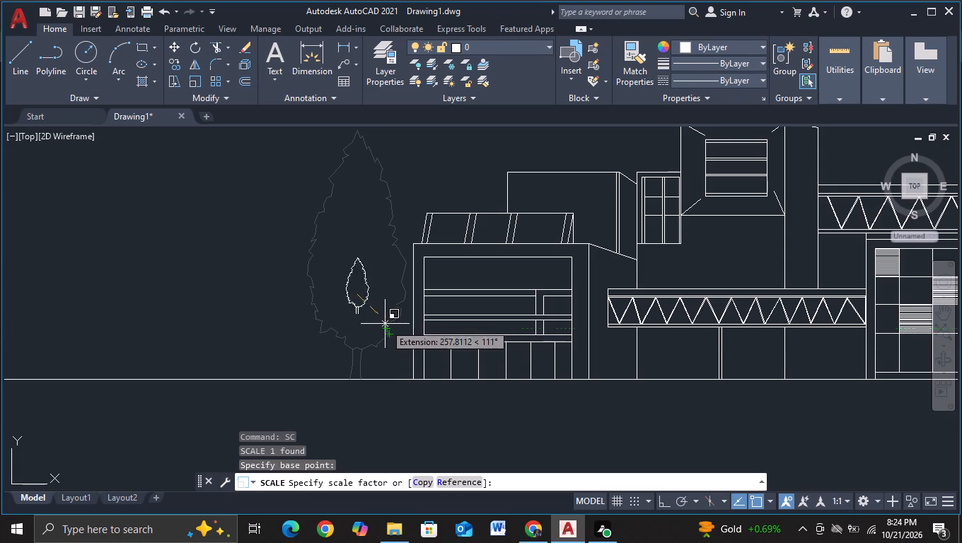
click(401, 345)
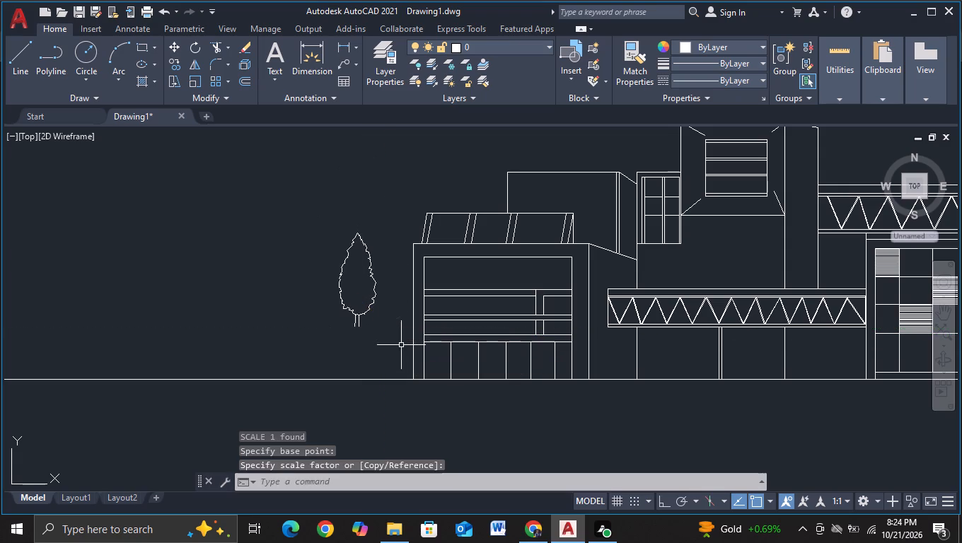
Move the reduced tree down onto the ground line so it slightly overlaps the leftmost building's outer wall.
drag(323, 204, 323, 214)
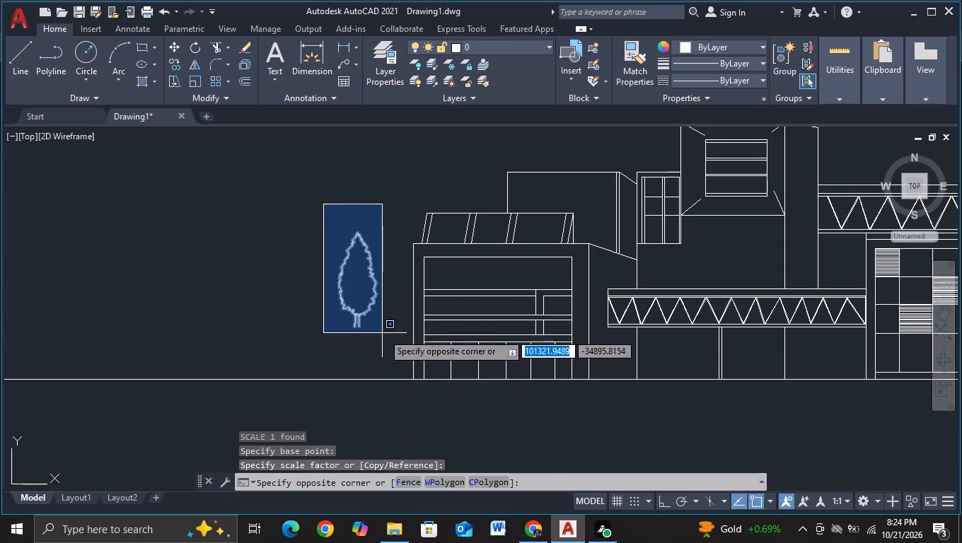
click(383, 334)
key(m)
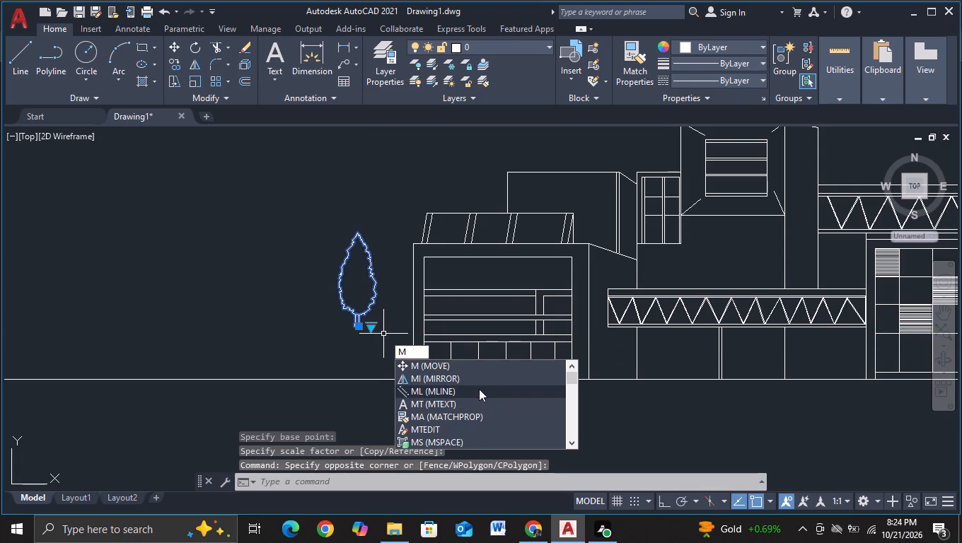
click(459, 365)
click(358, 298)
scroll(391, 352, up, 1)
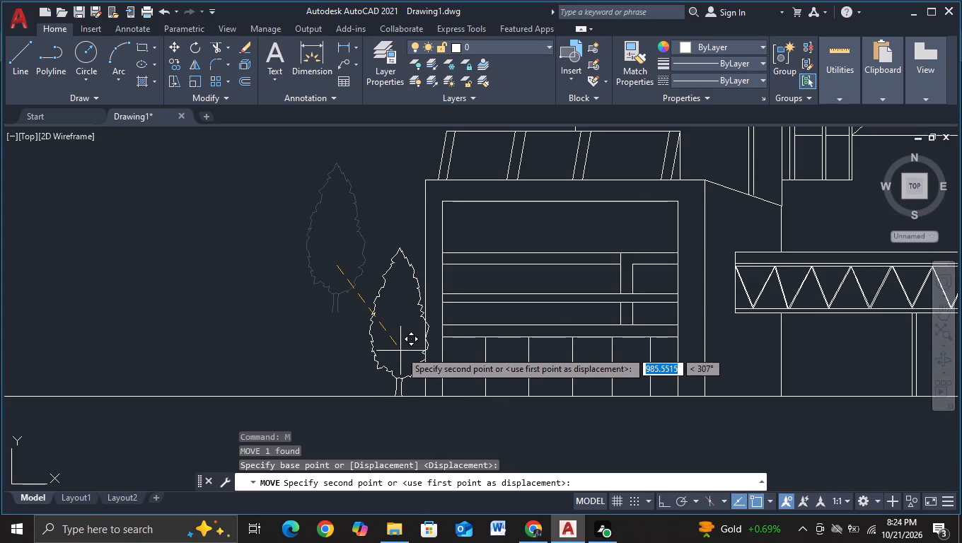
click(400, 351)
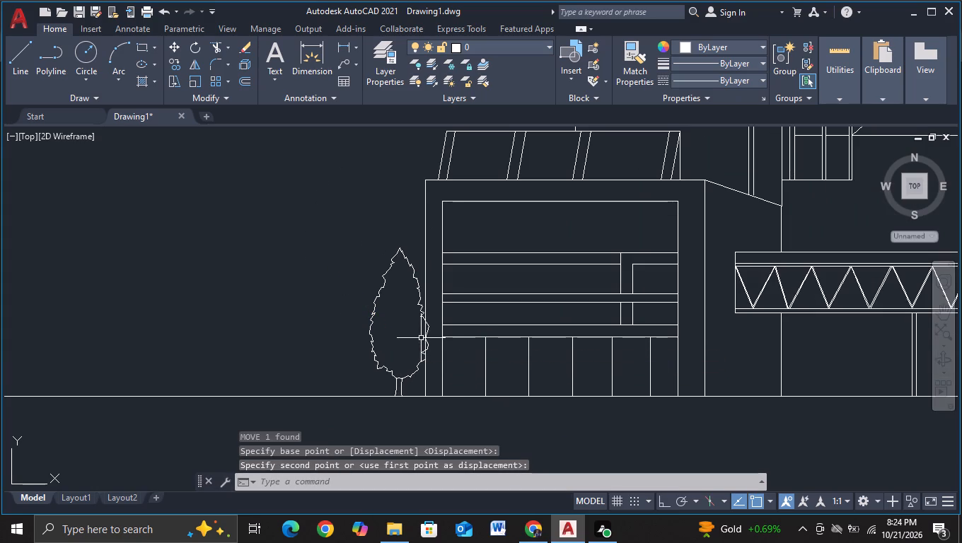
Trim the part of the leftmost building's outer wall line that passes through the tree's crown.
click(219, 50)
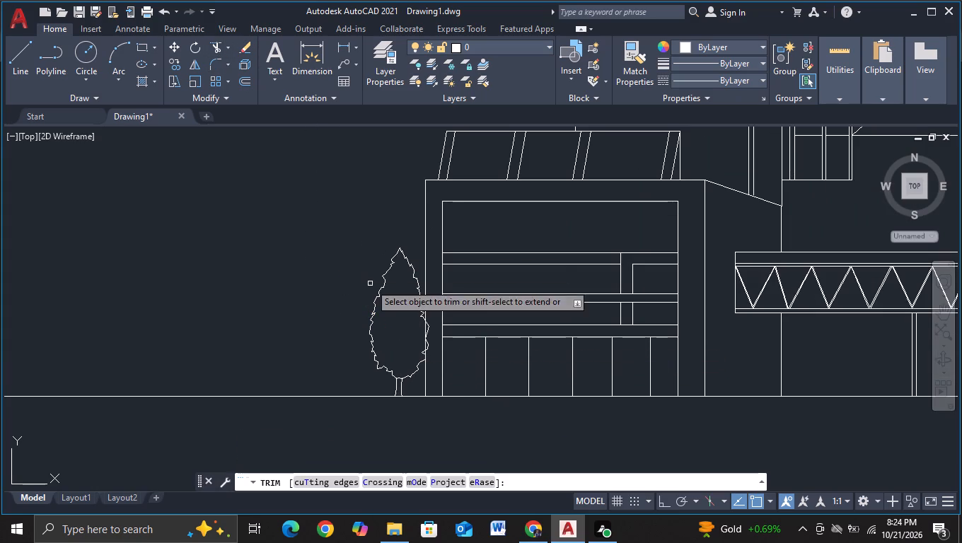
scroll(376, 299, up, 2)
click(495, 370)
scroll(487, 418, down, 2)
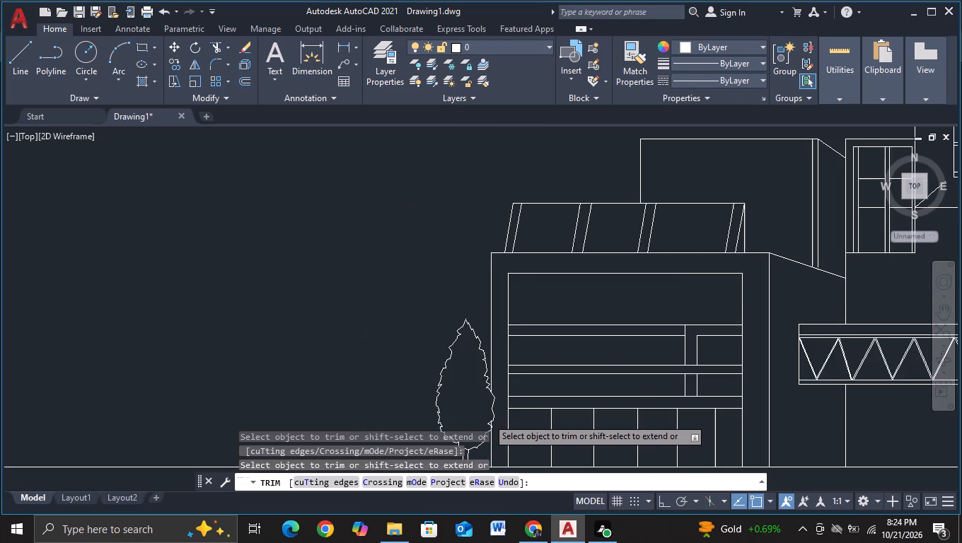
middle_drag(480, 410, 400, 310)
scroll(393, 310, up, 1)
scroll(458, 308, up, 2)
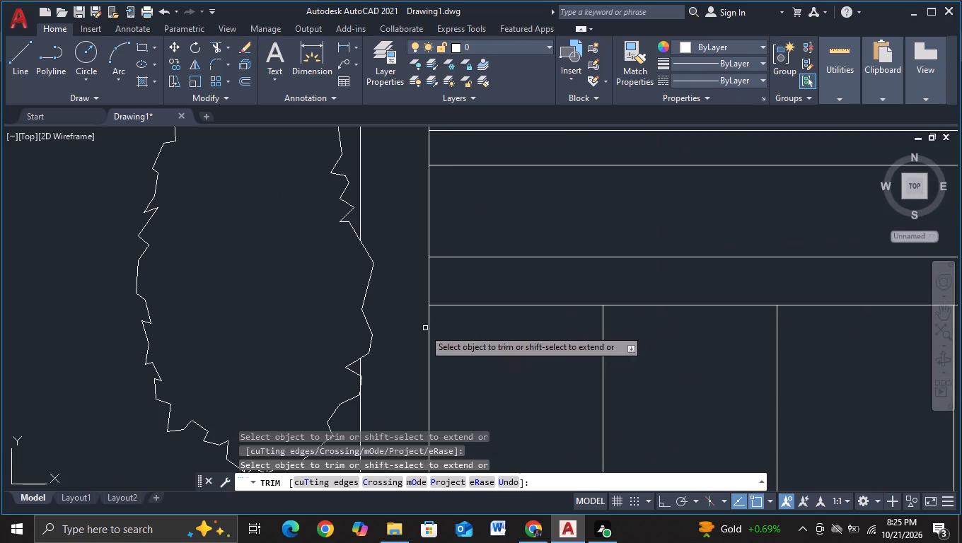
key(Escape)
scroll(372, 348, down, 2)
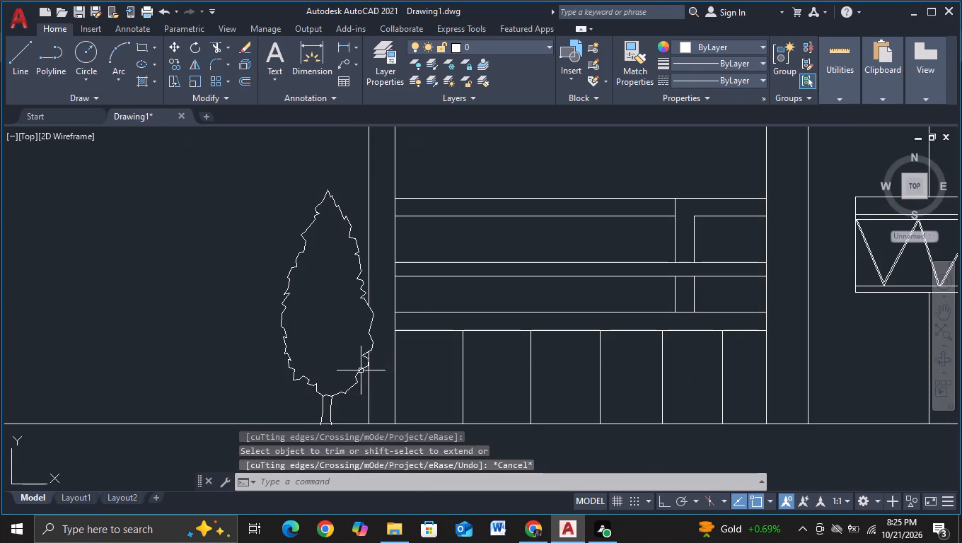
Copy the tree horizontally with Ortho on, placing it about 9,880 units right, beneath the small truss bridge beside the checkered facade.
click(354, 374)
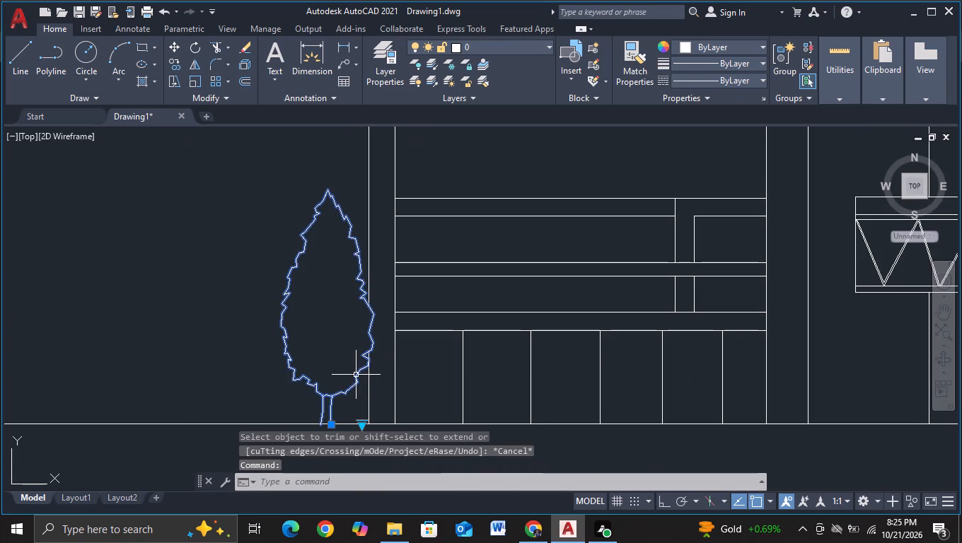
key(c)
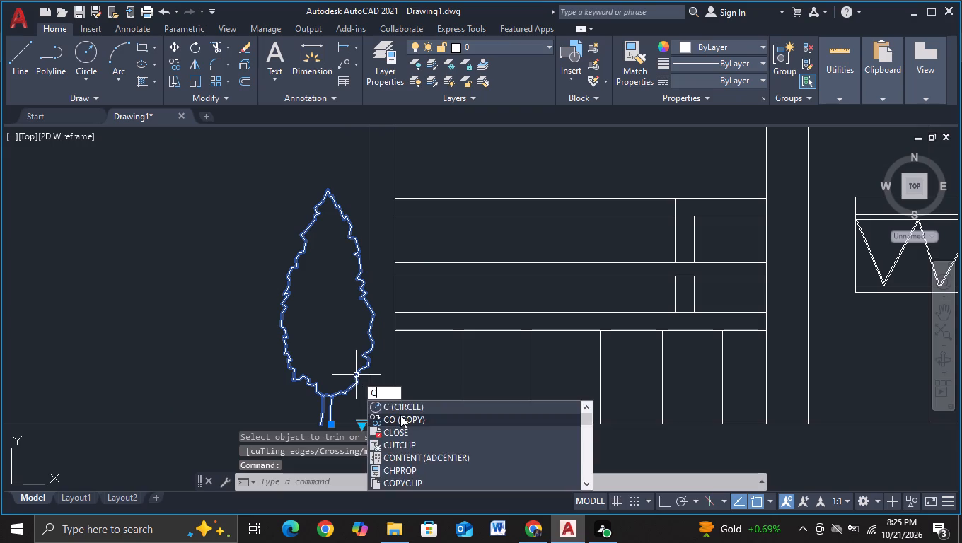
click(400, 415)
click(348, 340)
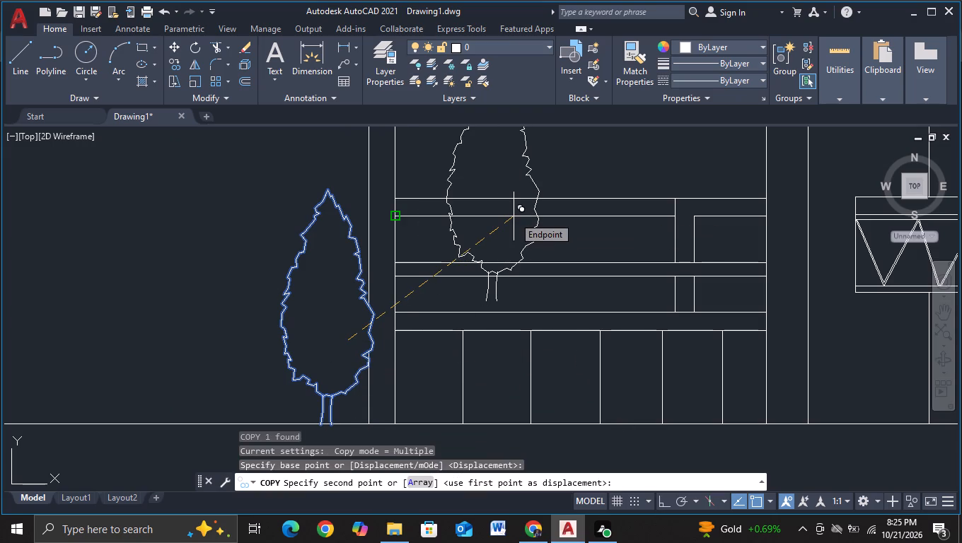
key(F8)
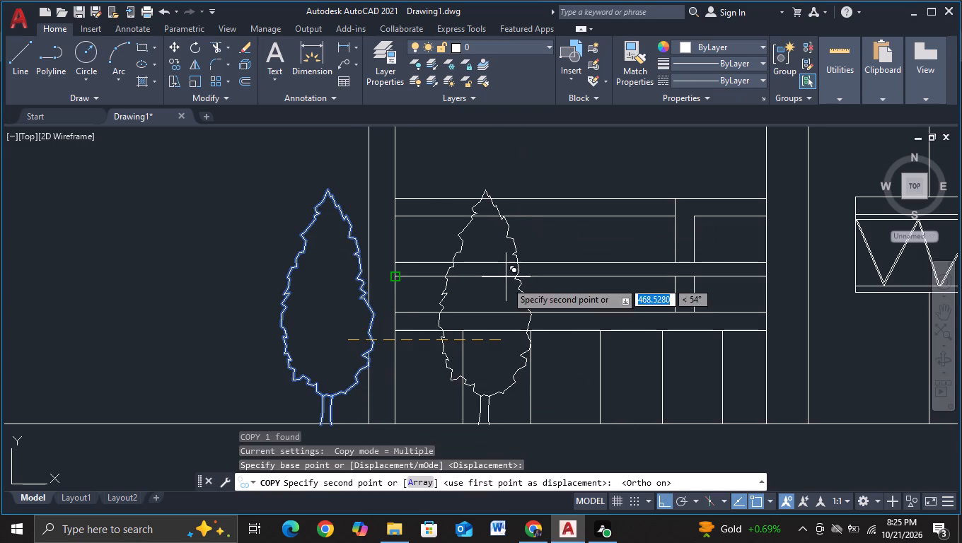
scroll(506, 286, down, 1)
middle_drag(551, 288, 57, 245)
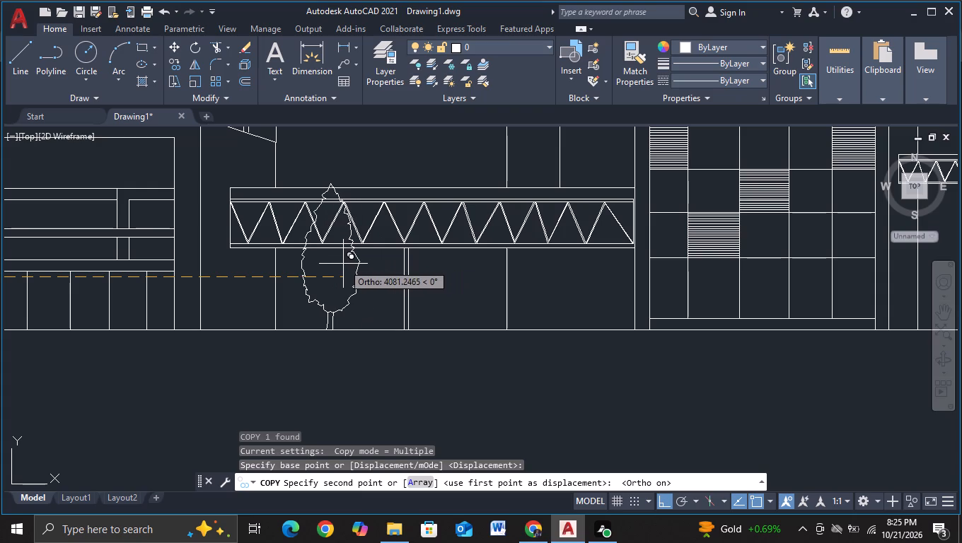
scroll(360, 263, down, 2)
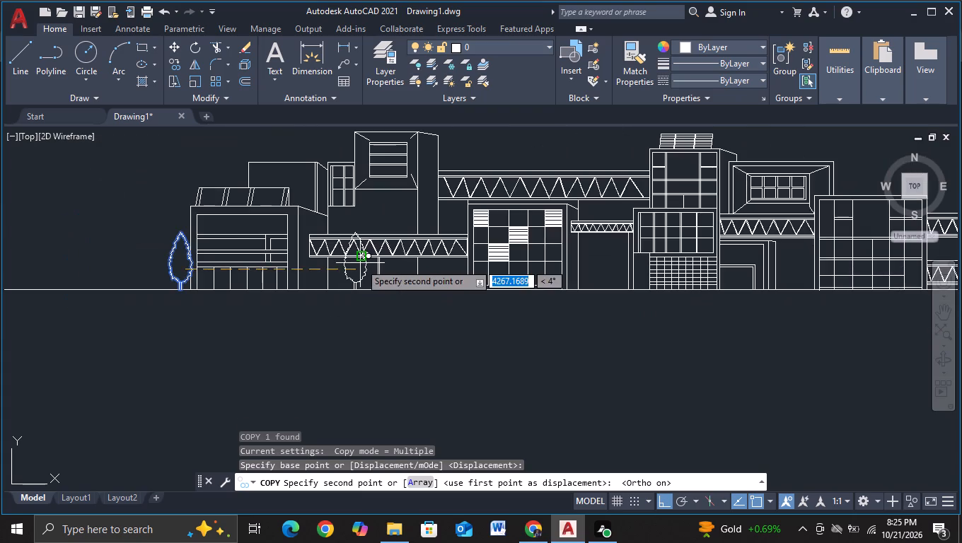
scroll(360, 263, up, 2)
scroll(360, 263, down, 1)
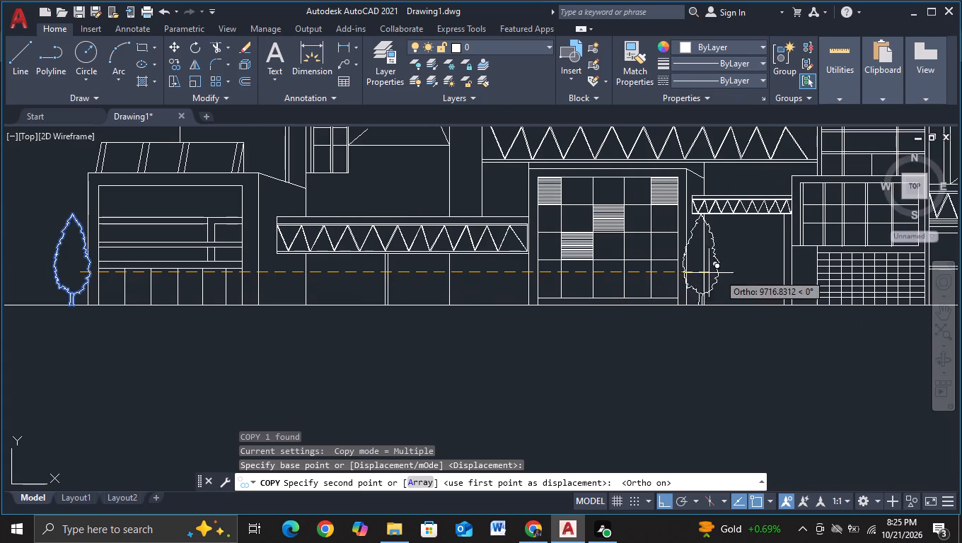
scroll(732, 274, up, 1)
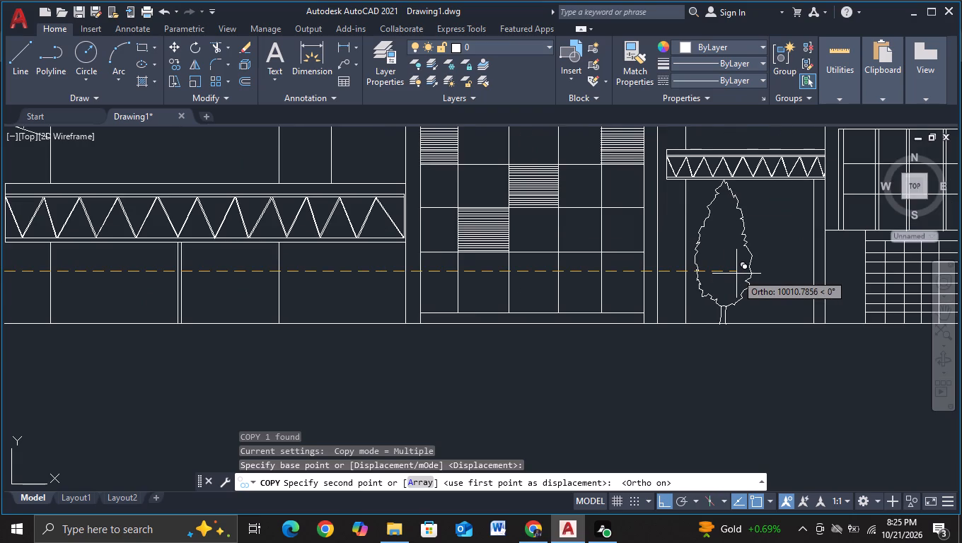
scroll(736, 274, up, 1)
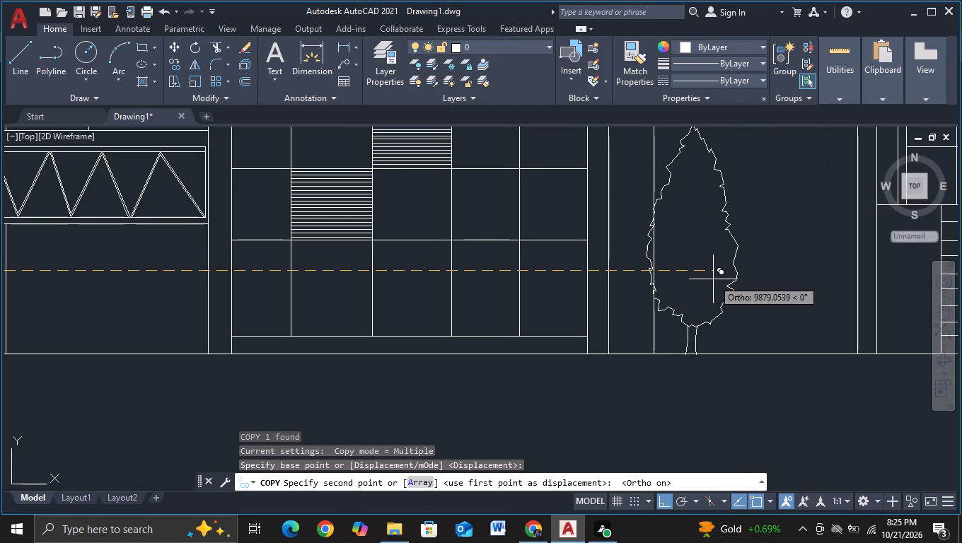
click(711, 280)
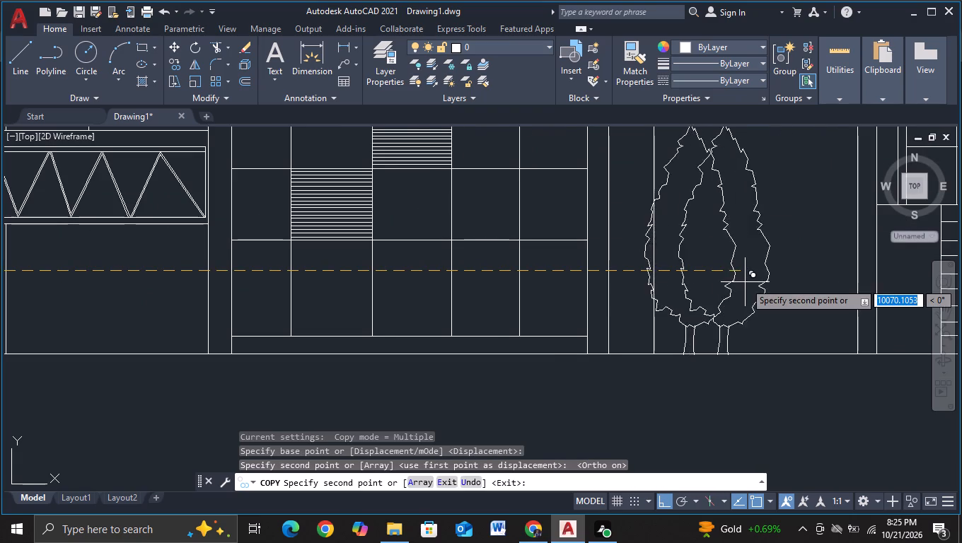
Place a second tree copy on the ground line between the framed doorway and the wide gridded building.
scroll(745, 282, down, 3)
middle_drag(703, 337, 339, 361)
scroll(609, 357, up, 1)
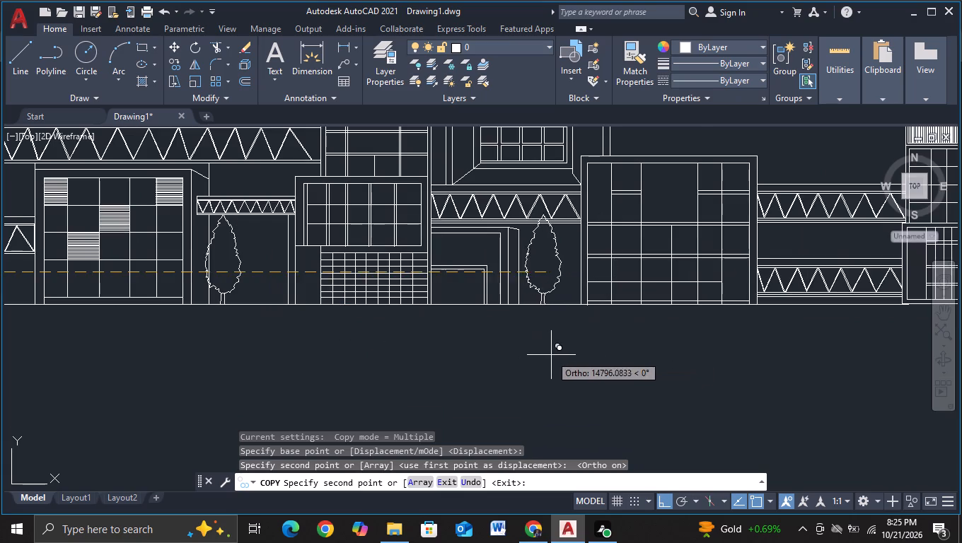
scroll(551, 355, up, 2)
click(528, 354)
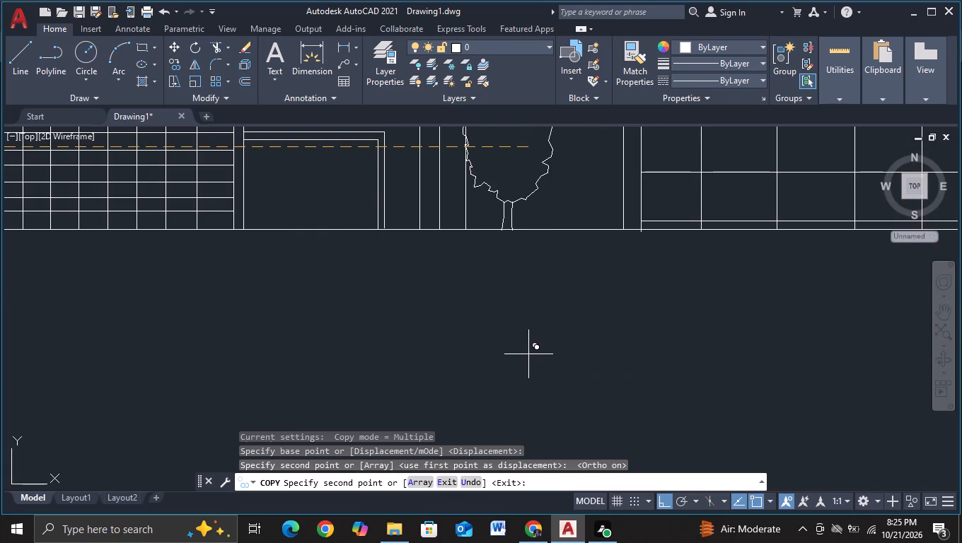
Place two more tree copies about 22,030 and 24,370 units from the original, on either side of the low building past the narrow tower.
scroll(636, 341, down, 3)
middle_drag(694, 354, 370, 375)
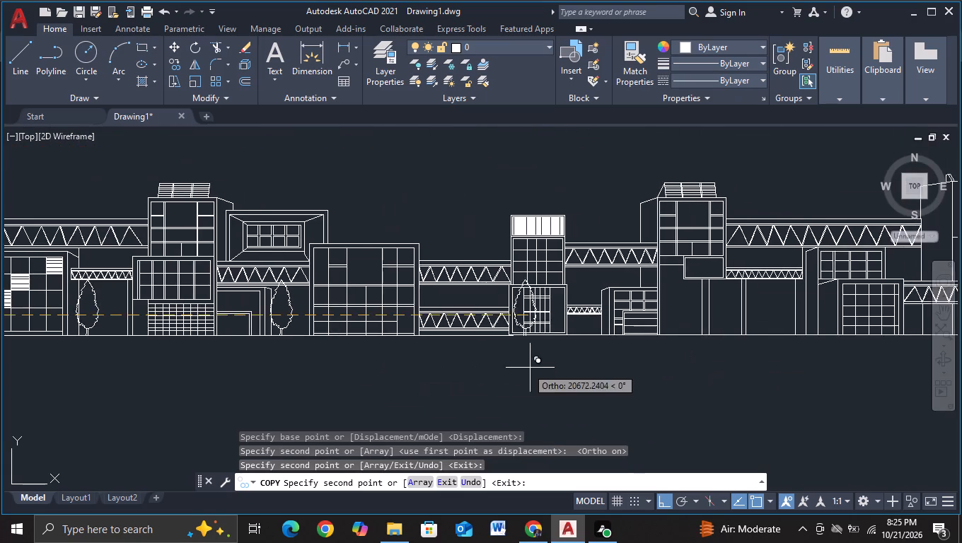
scroll(585, 368, up, 2)
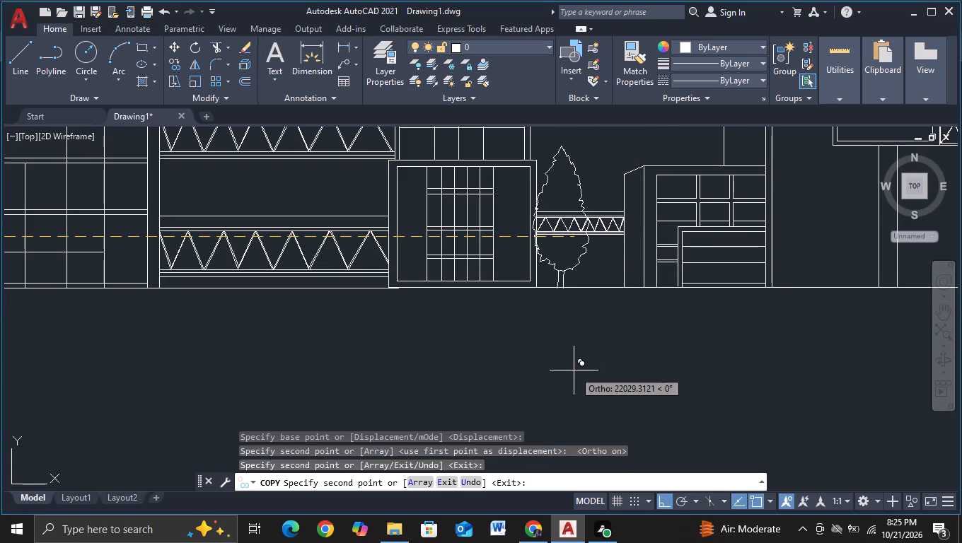
click(574, 370)
middle_drag(669, 368, 291, 381)
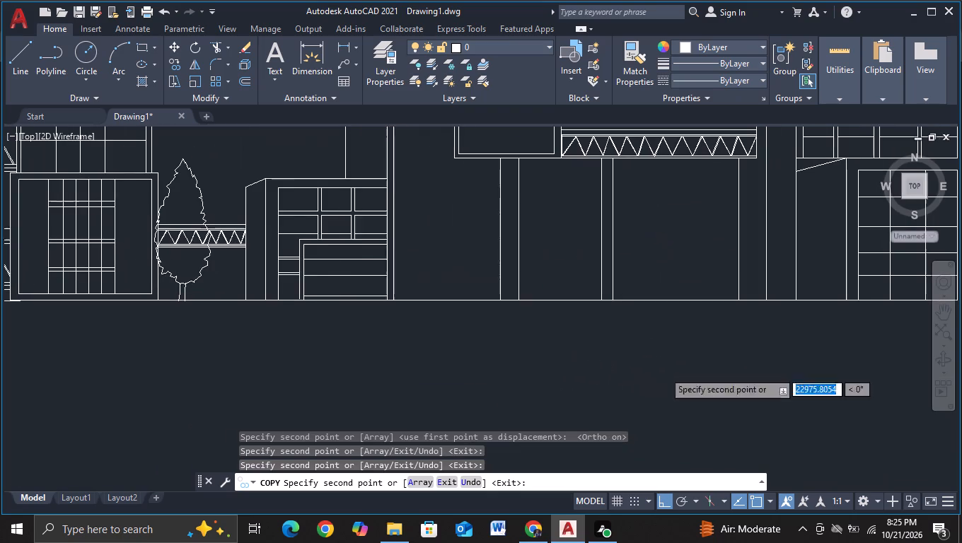
click(434, 362)
Place another tree copy about 27,100 units from the original, beneath the short truss bridge just before the far gridded facade.
scroll(569, 365, down, 3)
middle_drag(595, 375, 447, 377)
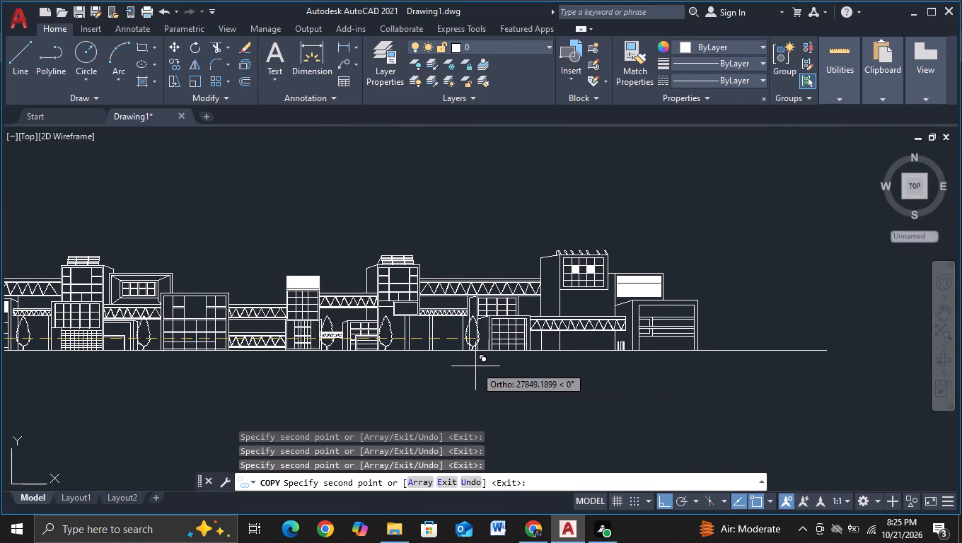
scroll(477, 366, up, 2)
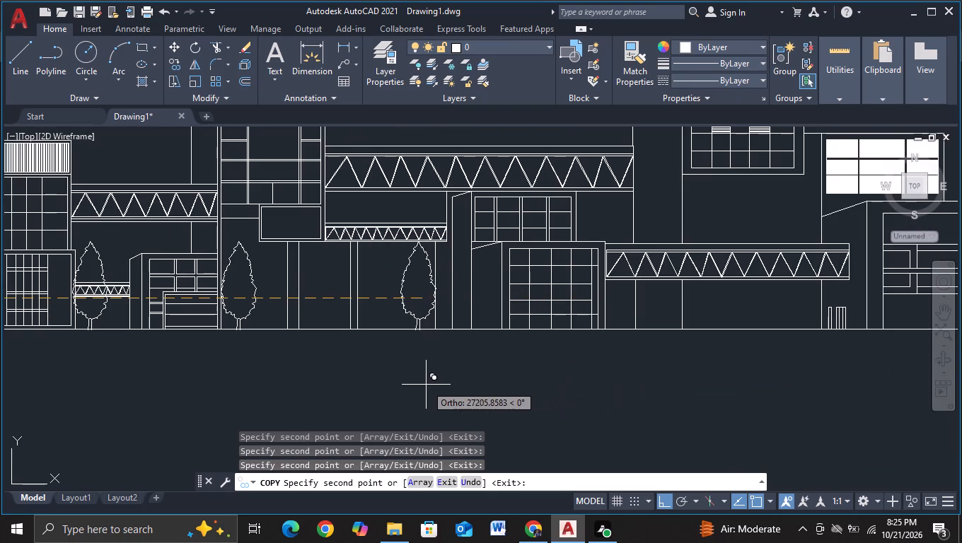
click(419, 385)
Place two more tree copies about 37,050 and 31,650 units from the original, at the last building's outer wall and beneath the adjoining truss bridge.
middle_drag(676, 400, 169, 377)
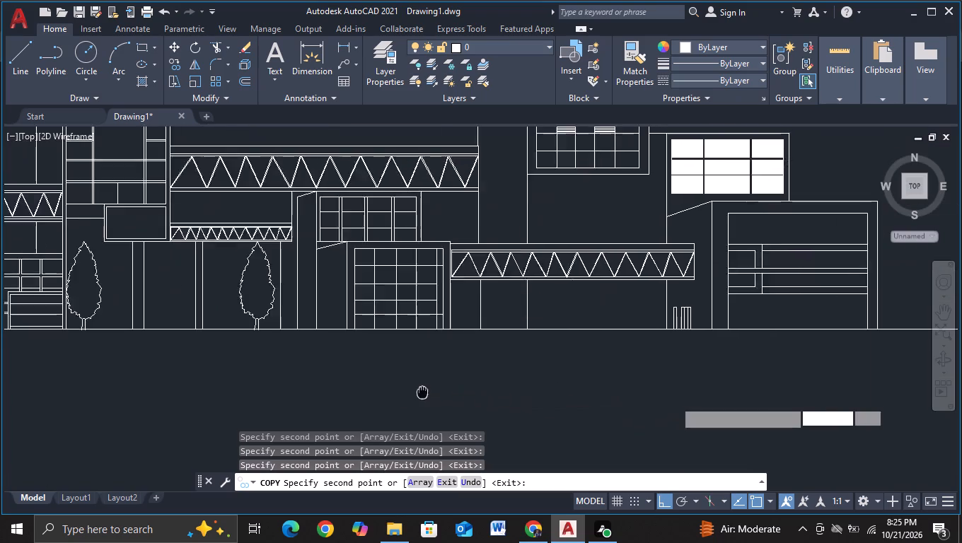
middle_drag(169, 377, 156, 375)
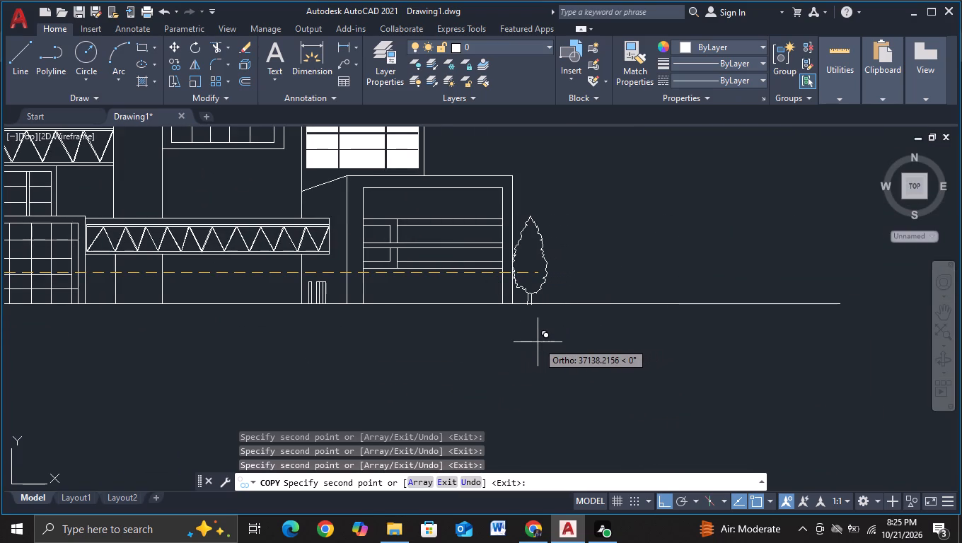
click(533, 344)
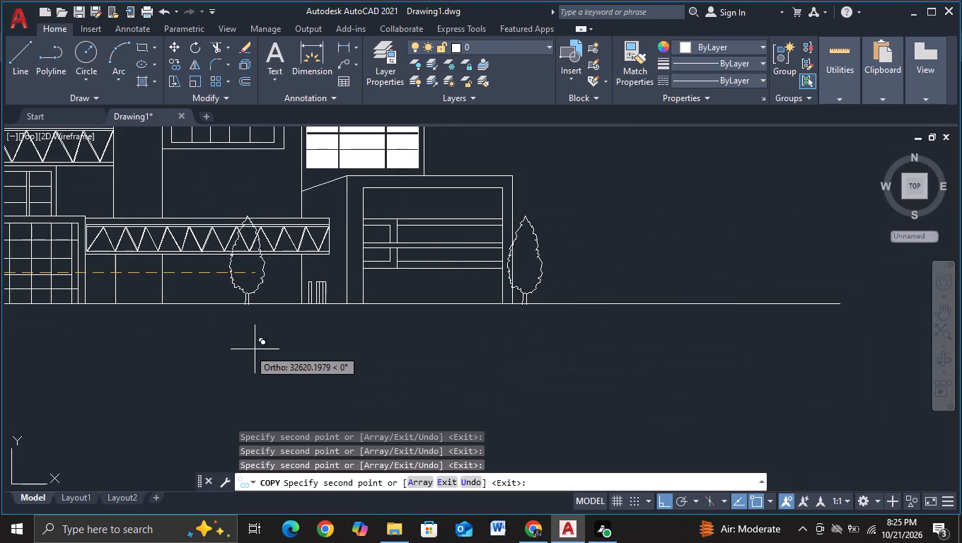
middle_drag(247, 349, 460, 385)
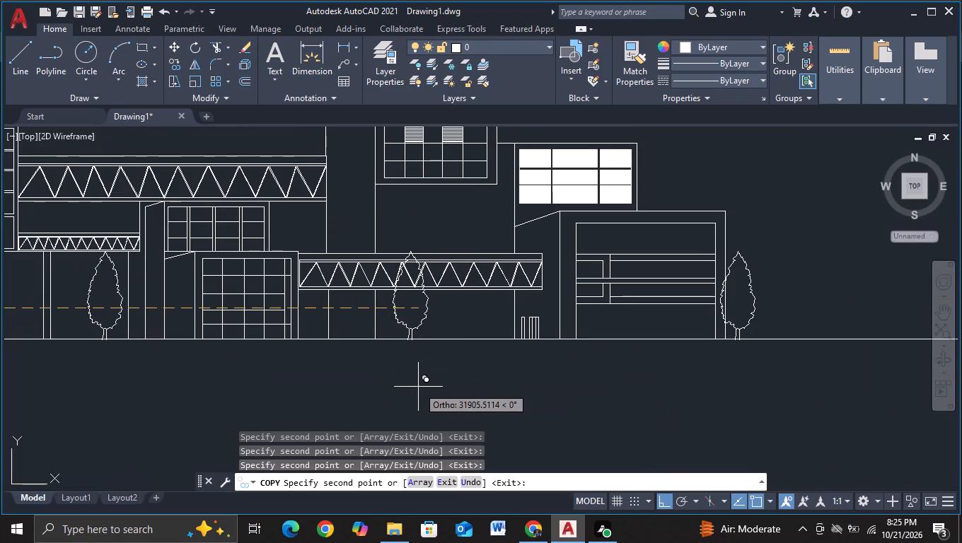
click(402, 387)
scroll(450, 387, down, 2)
key(Escape)
Scale down the tree beneath the small truss bridge beside the checkered facade so its crown is slightly smaller.
middle_drag(499, 389, 741, 378)
middle_drag(402, 398, 593, 358)
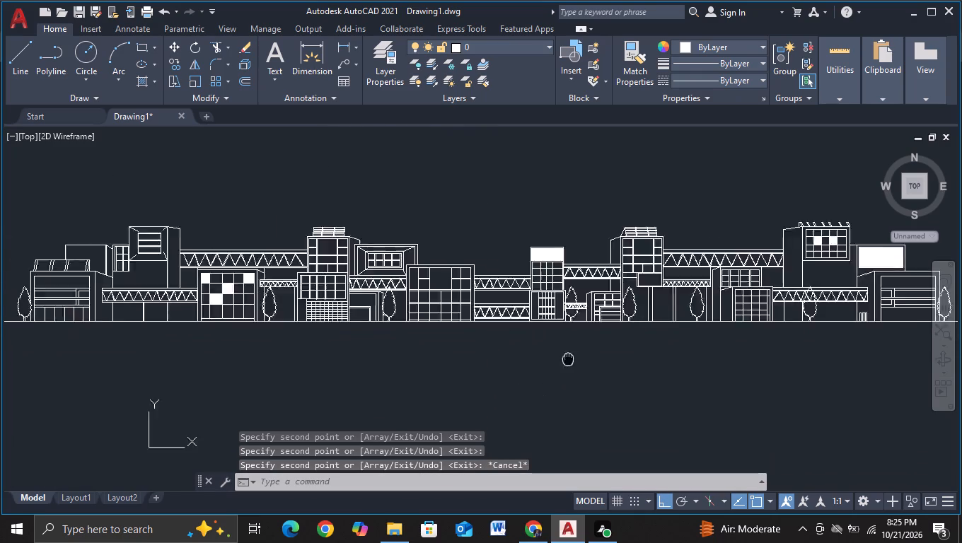
middle_drag(593, 358, 610, 356)
middle_drag(359, 368, 477, 358)
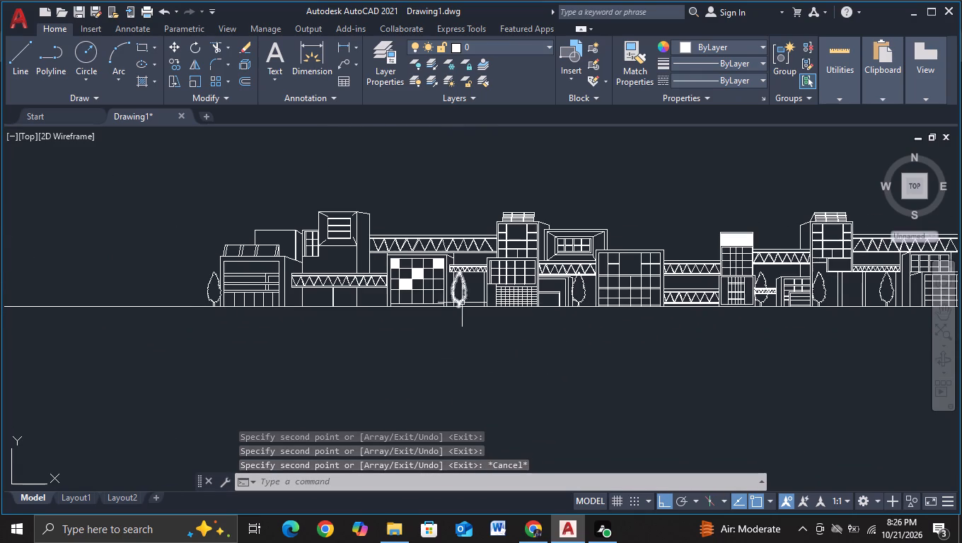
click(463, 298)
scroll(463, 298, up, 4)
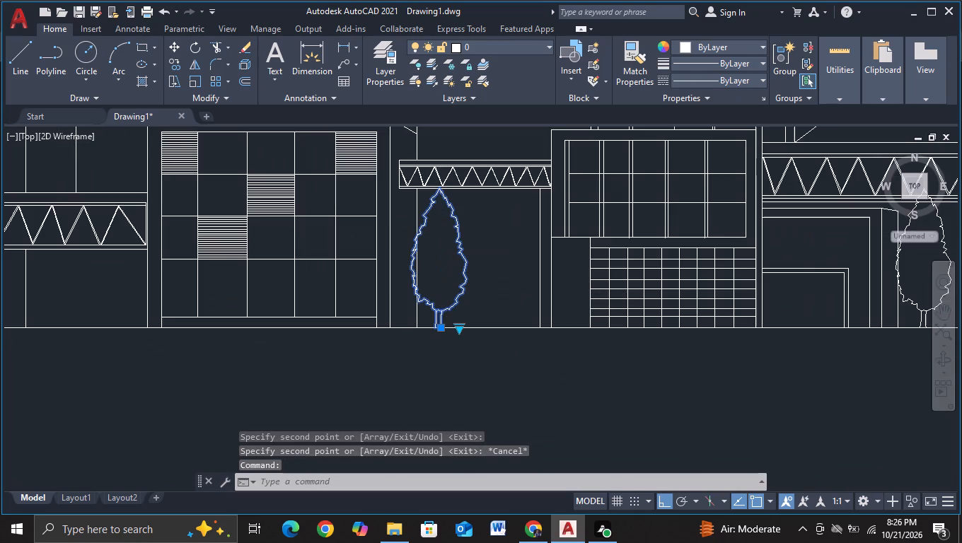
key(s)
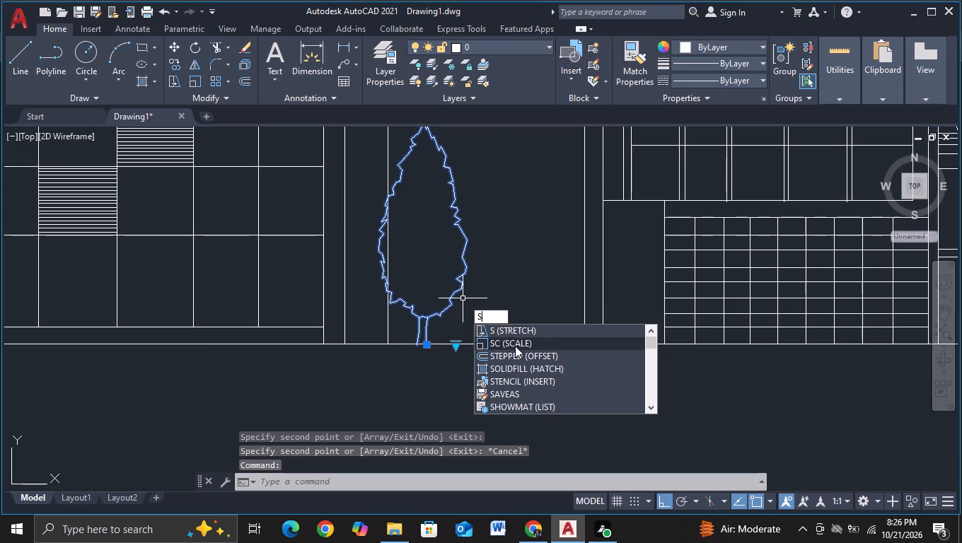
click(515, 346)
click(447, 289)
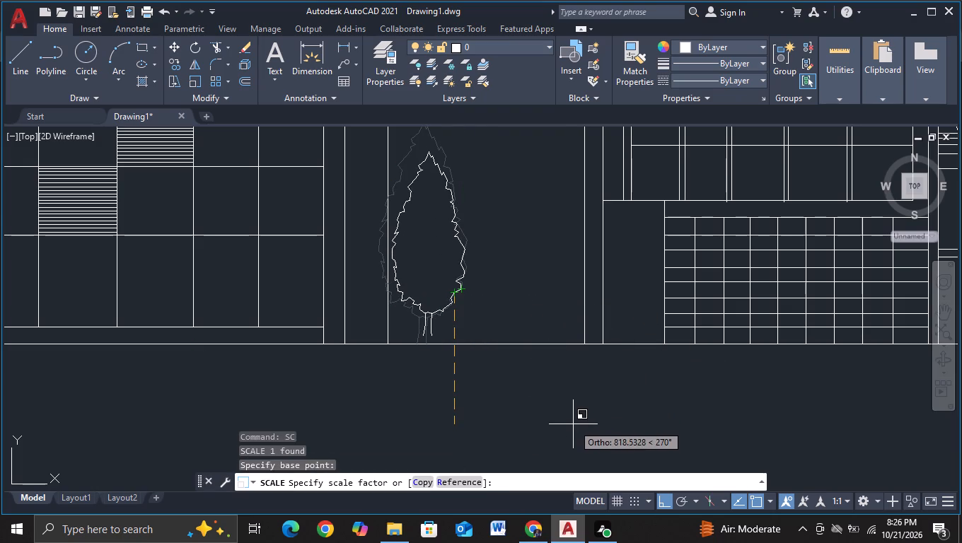
click(591, 422)
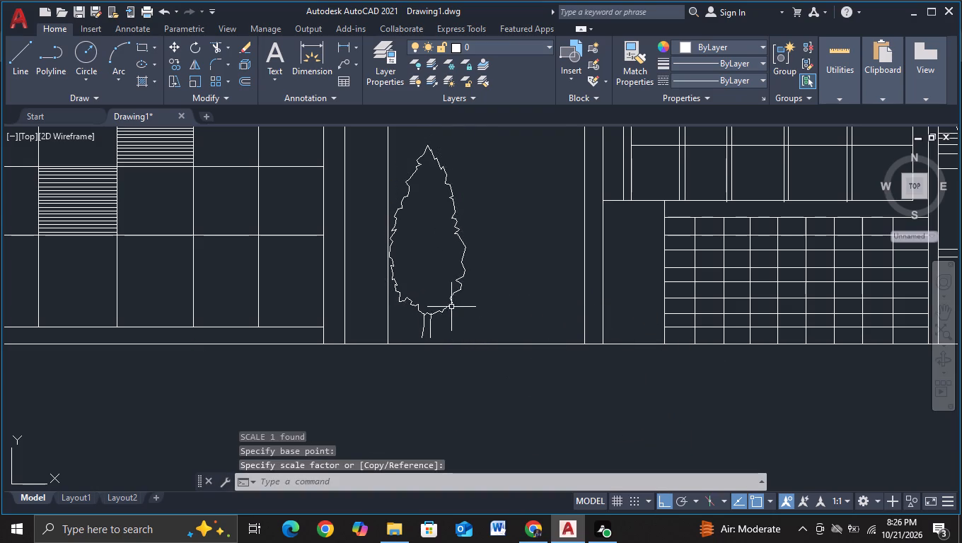
Move the scaled tree beside the checkered facade down onto the ground line, with Ortho off.
click(451, 305)
key(m)
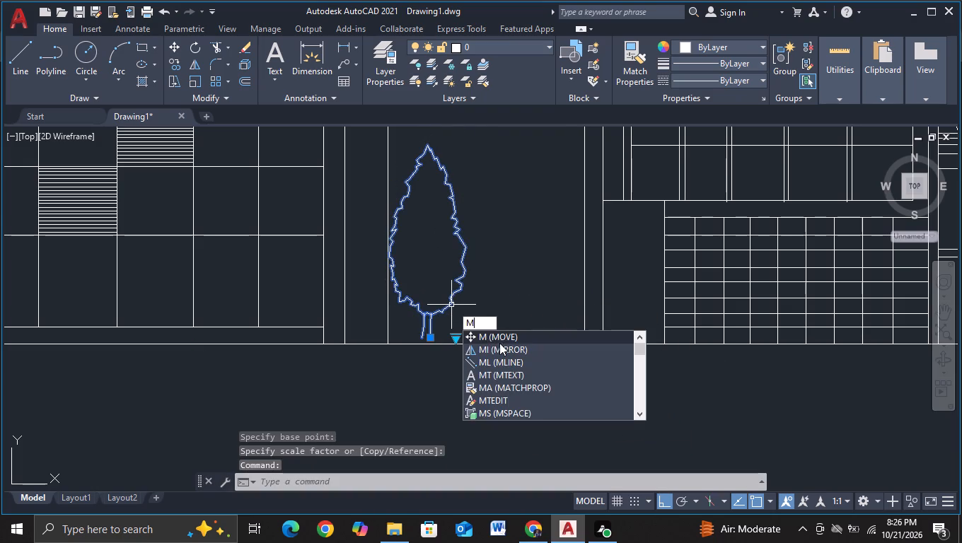
click(499, 337)
key(F8)
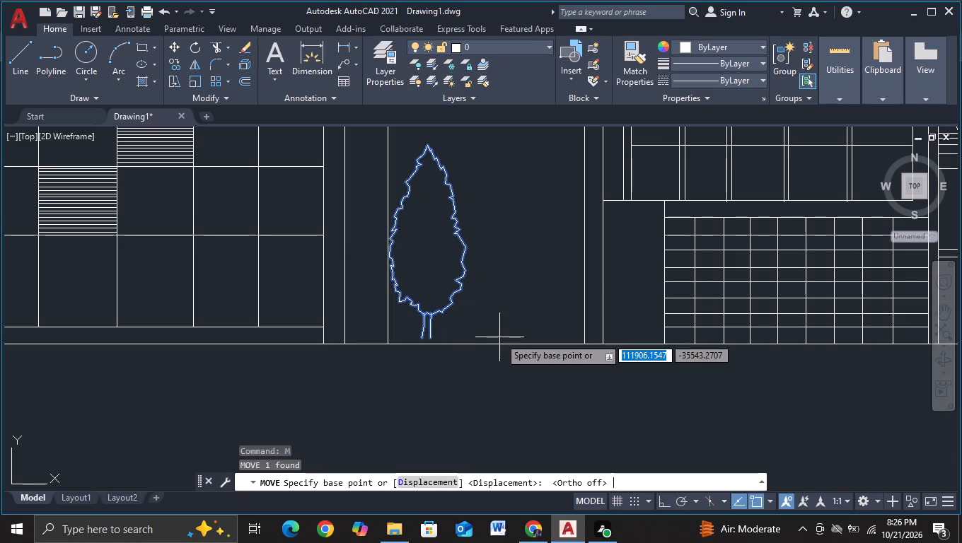
click(436, 286)
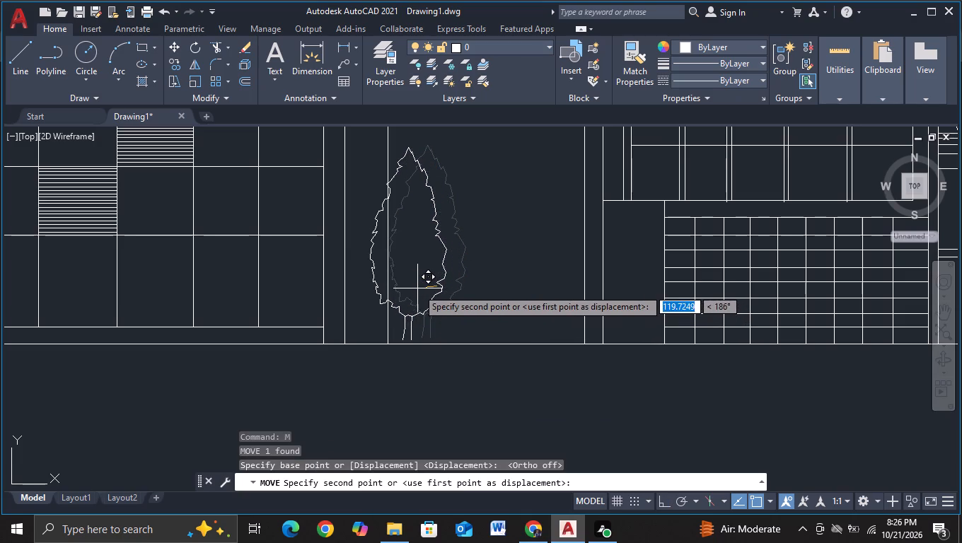
click(424, 292)
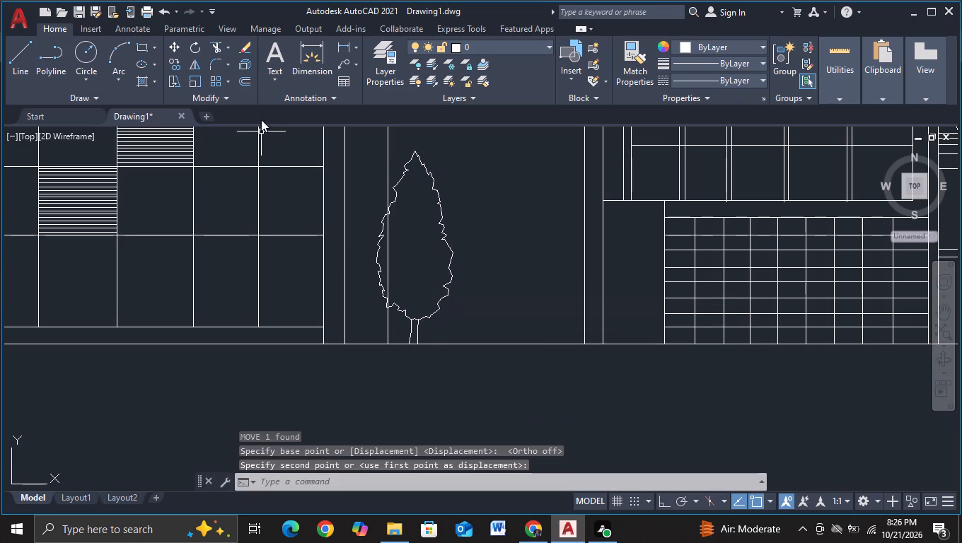
Trim the vertical building line that passes through the crown of the tree beside the checkered facade.
click(211, 46)
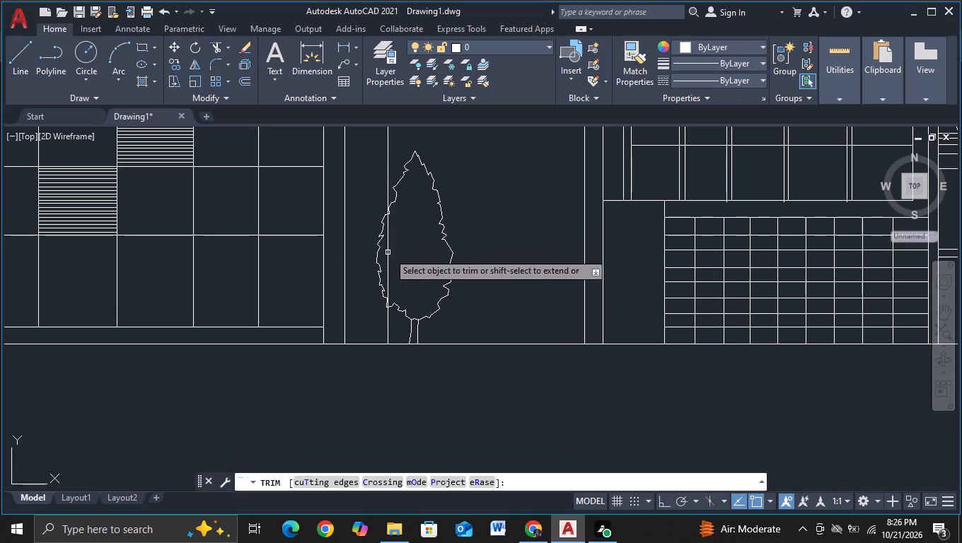
click(390, 253)
click(384, 258)
Scale down the tree between the framed doorway and the wide gridded building by a factor of about 0.76.
scroll(410, 270, down, 3)
middle_drag(470, 327, 460, 328)
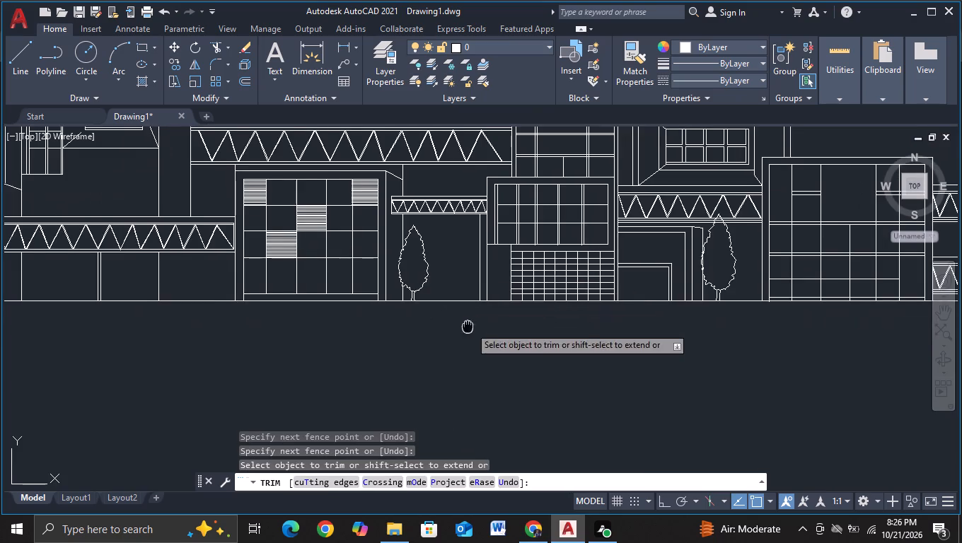
middle_drag(460, 328, 199, 328)
scroll(361, 320, up, 2)
middle_drag(451, 343, 292, 392)
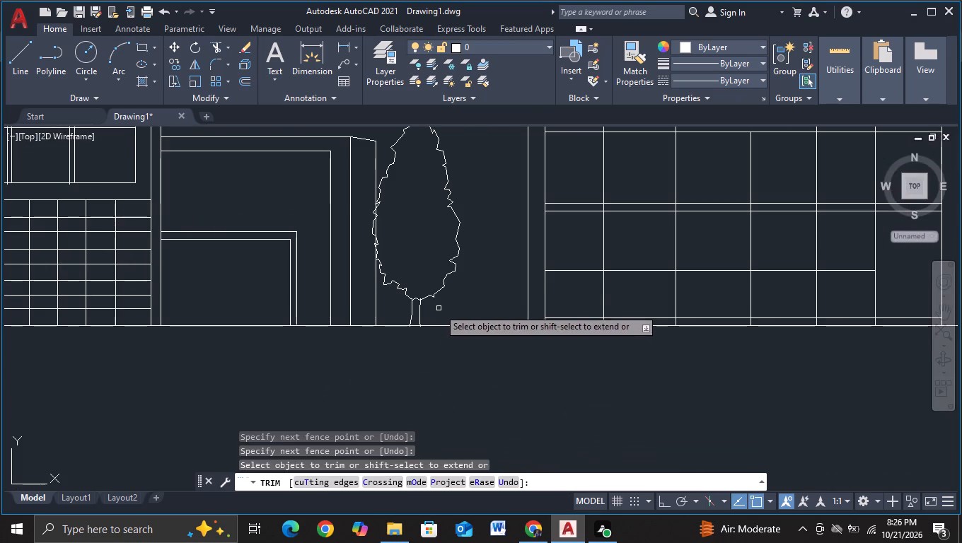
key(Escape)
click(436, 293)
key(s)
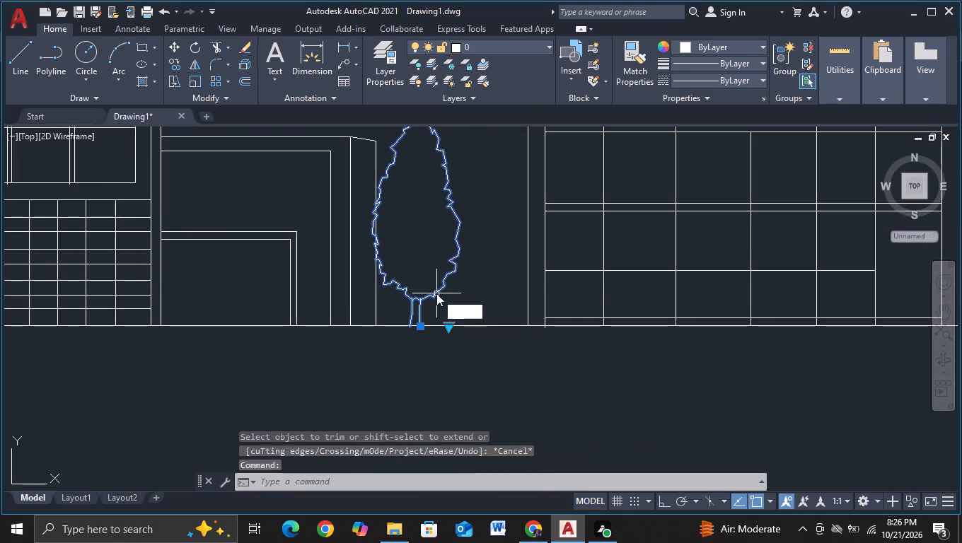
click(498, 338)
click(417, 260)
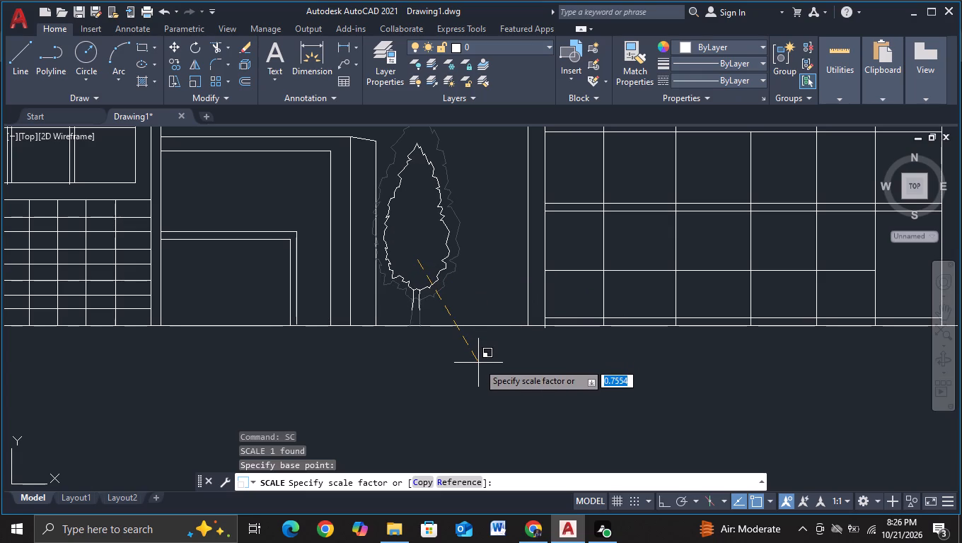
click(478, 363)
Move the scaled tree down onto the ground line so it overlaps the framed doorway's outer wall, with object snap off.
click(435, 281)
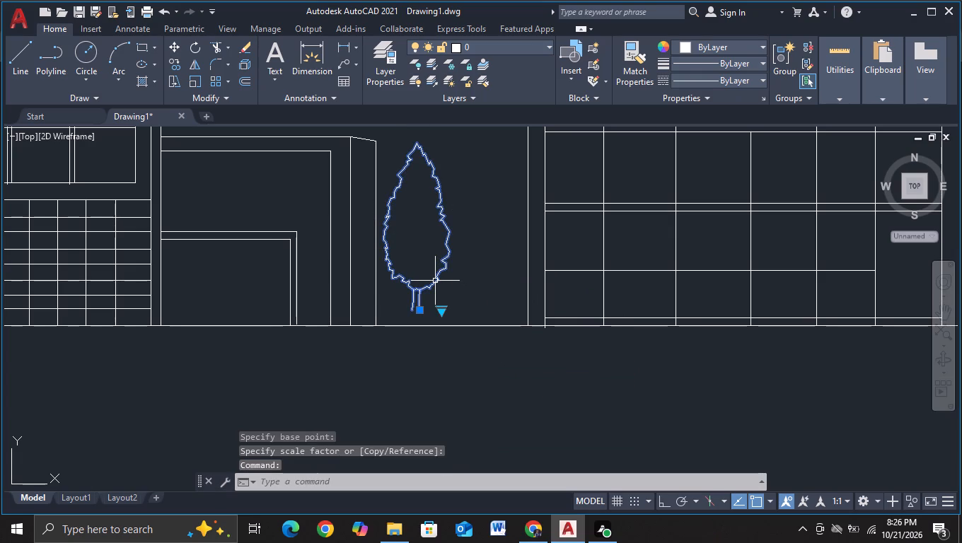
key(m)
click(463, 312)
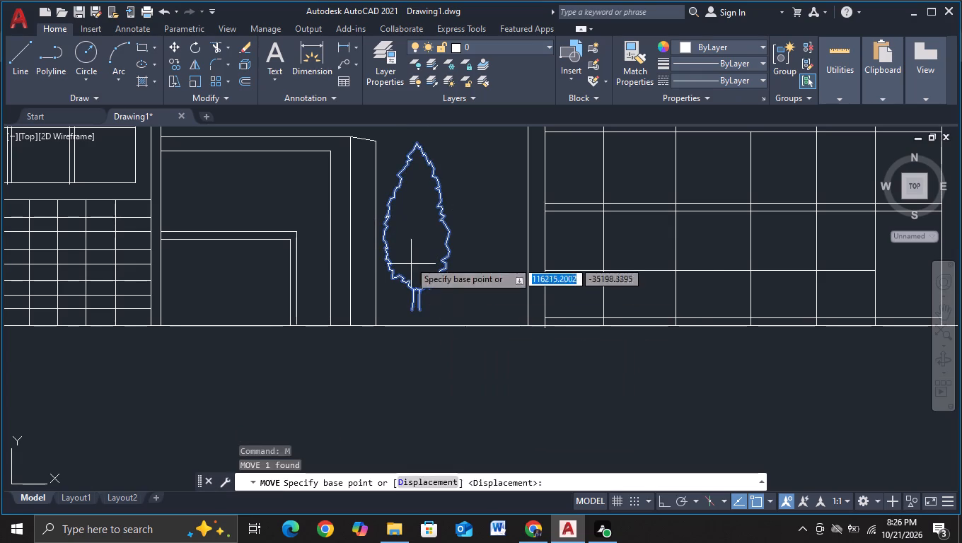
click(410, 257)
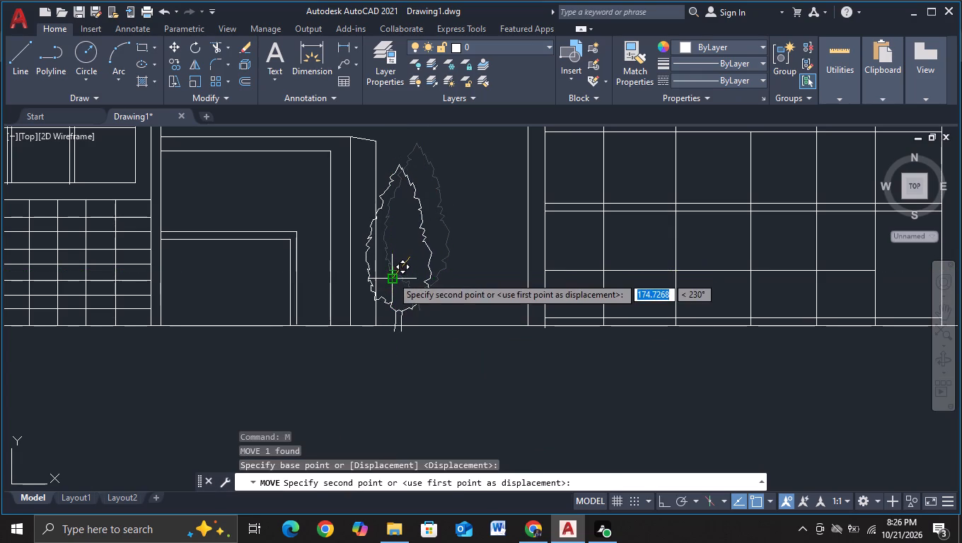
scroll(392, 274, up, 2)
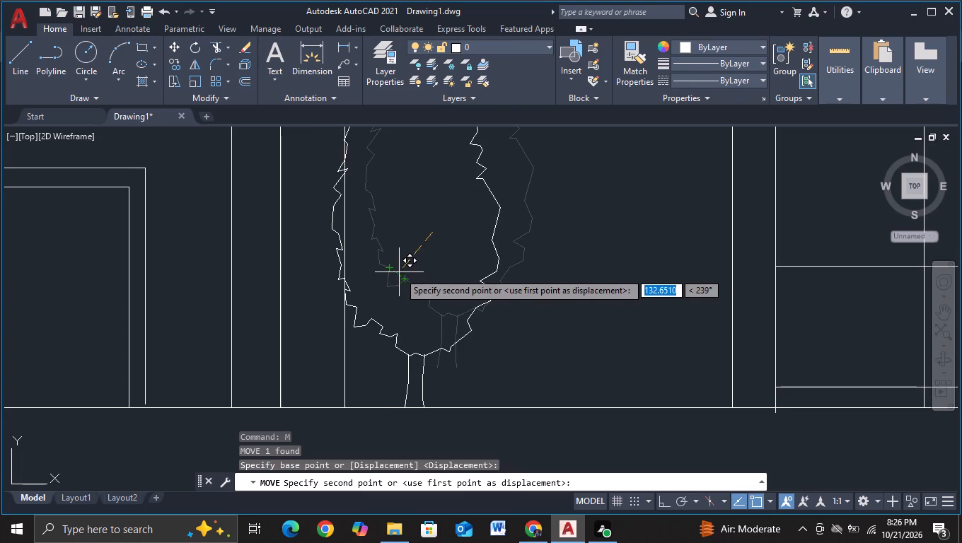
key(F3)
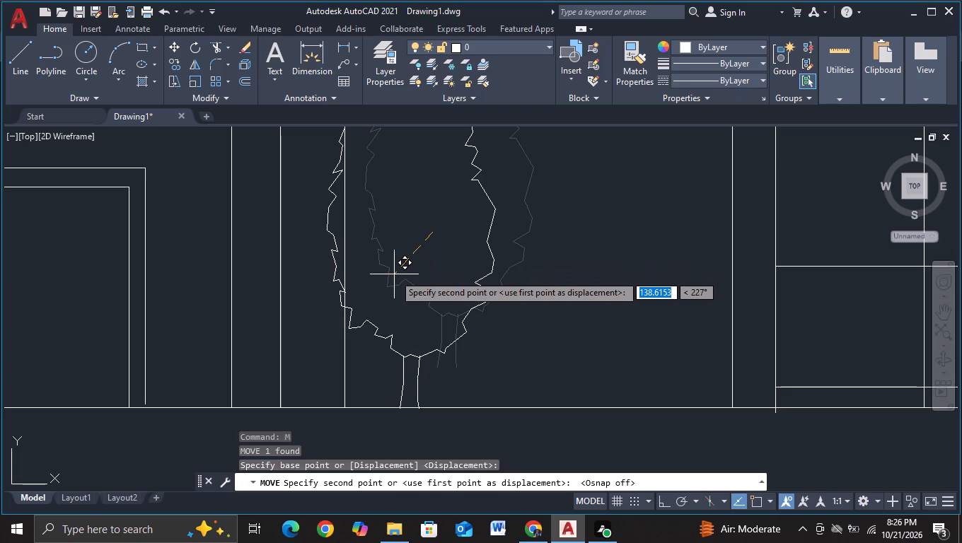
click(394, 272)
key(Escape)
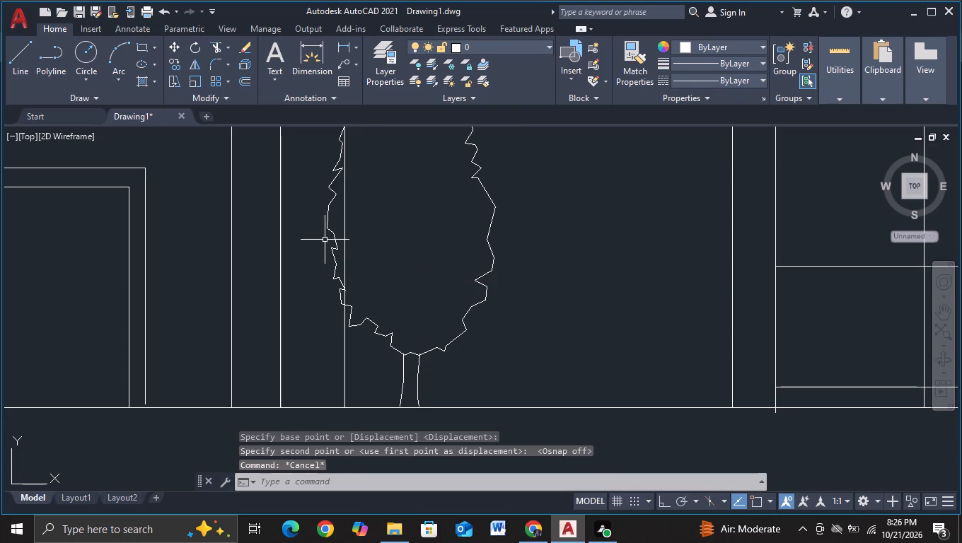
Trim the parts of the framed doorway's outer wall line that pass through the tree's crown.
click(212, 49)
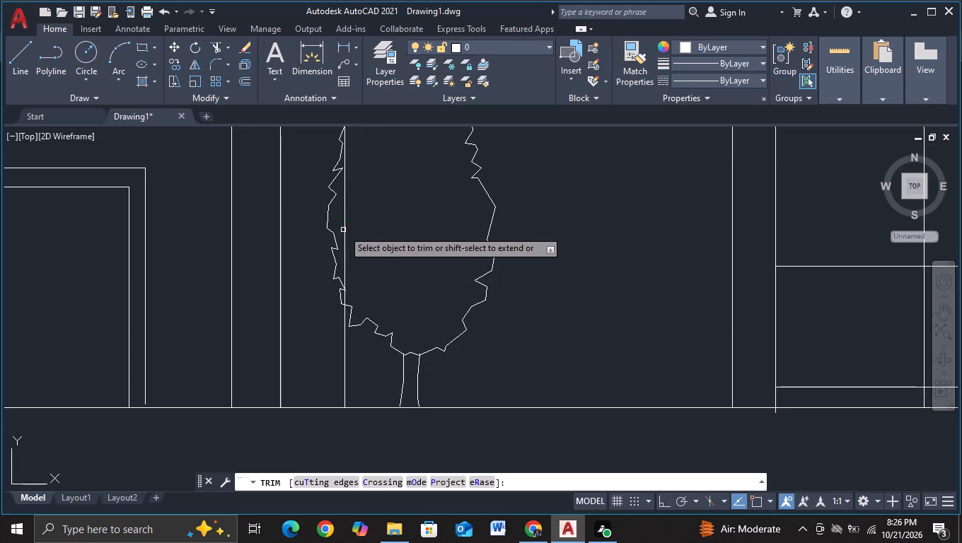
click(344, 230)
scroll(361, 235, down, 3)
scroll(390, 267, up, 4)
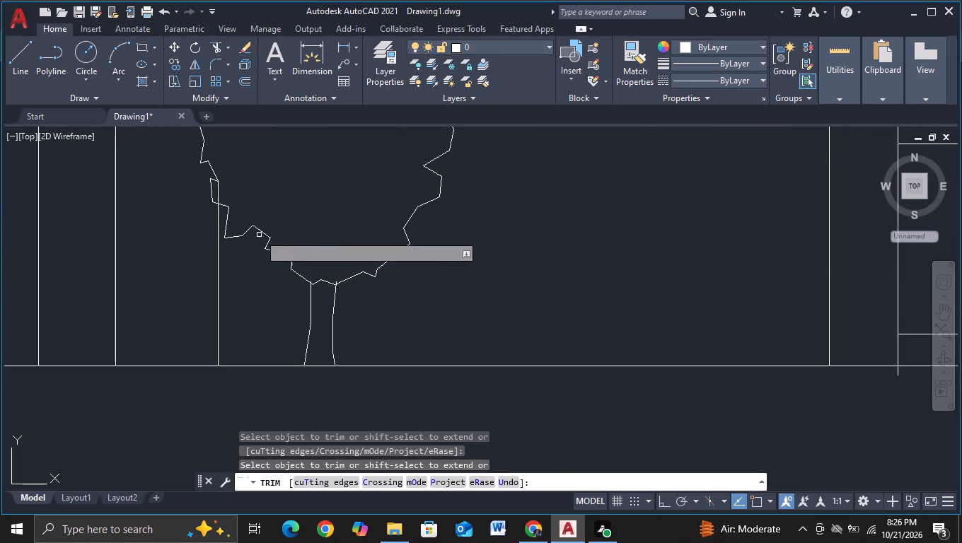
click(217, 192)
scroll(276, 189, down, 3)
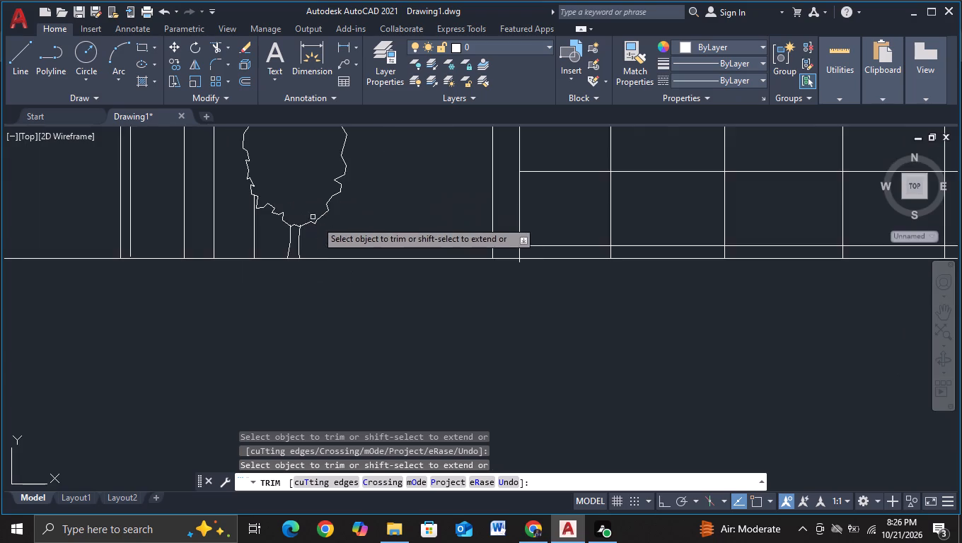
Scale down the tree overlapping the short truss bridge beside the framed grid building by a factor of about 0.30.
scroll(332, 247, down, 2)
middle_drag(349, 281, 223, 327)
middle_drag(370, 353, 264, 351)
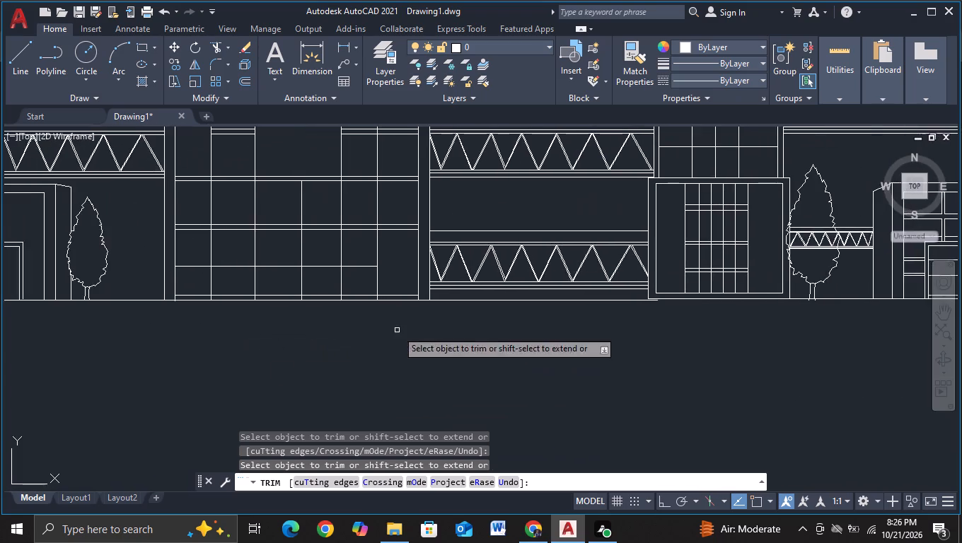
middle_drag(421, 332, 190, 348)
scroll(407, 344, down, 1)
middle_drag(486, 368, 289, 366)
scroll(306, 352, up, 2)
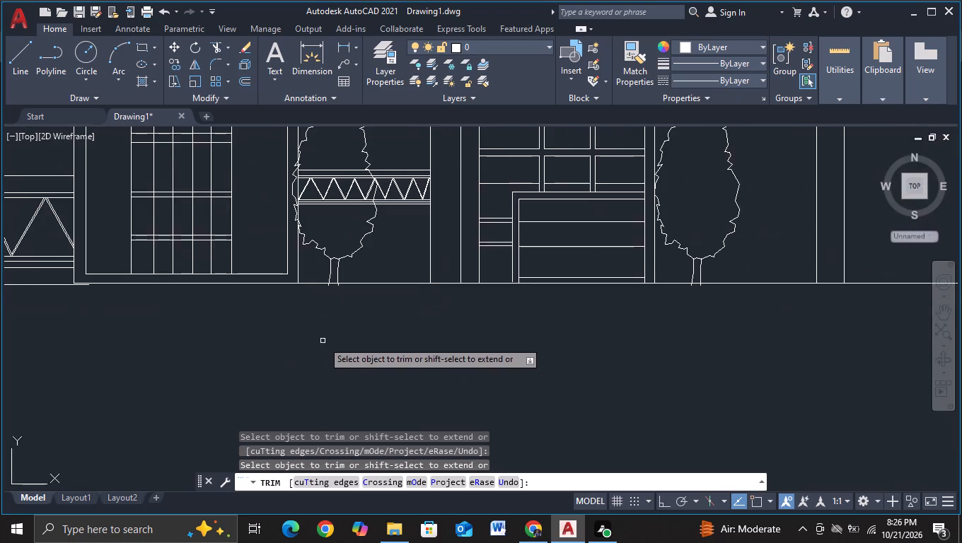
middle_drag(323, 340, 318, 385)
key(Escape)
click(311, 290)
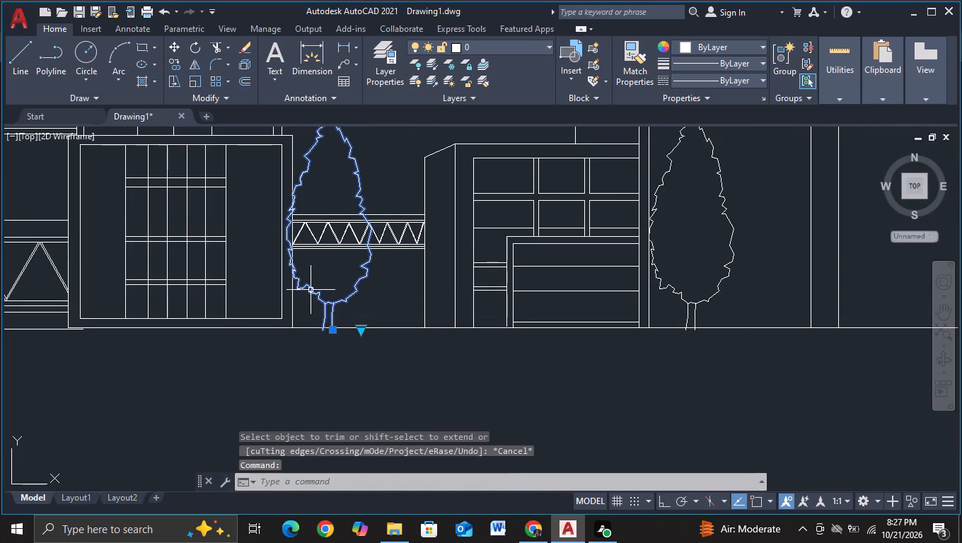
key(s)
click(390, 337)
click(352, 260)
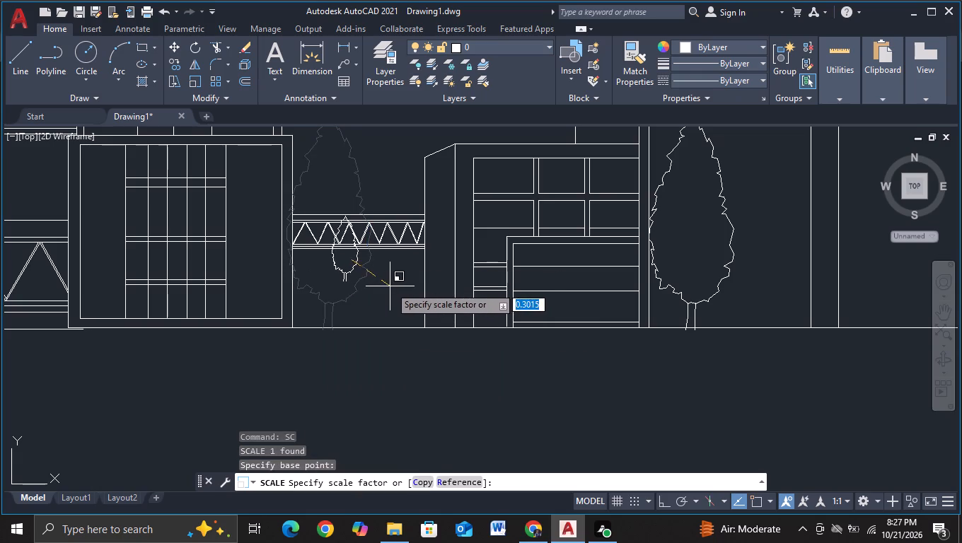
click(390, 286)
Move the reduced tree down onto the ground line so its crown overlaps the outer wall line of the framed grid building.
click(351, 267)
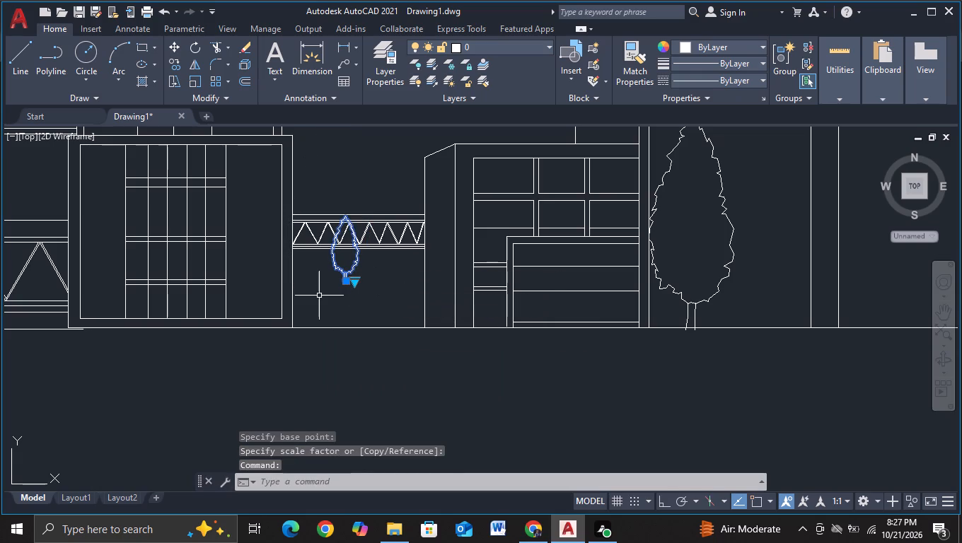
key(m)
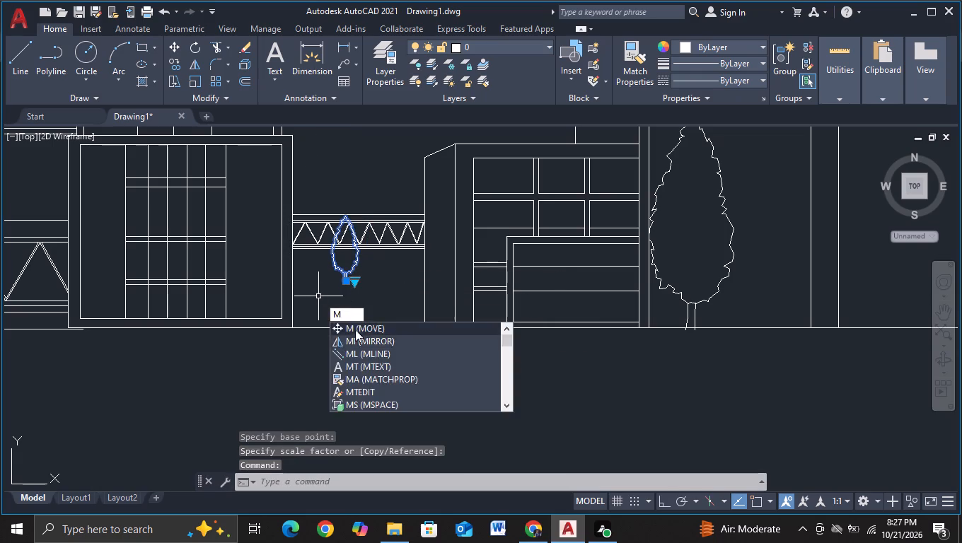
click(356, 329)
click(342, 255)
scroll(308, 295, up, 1)
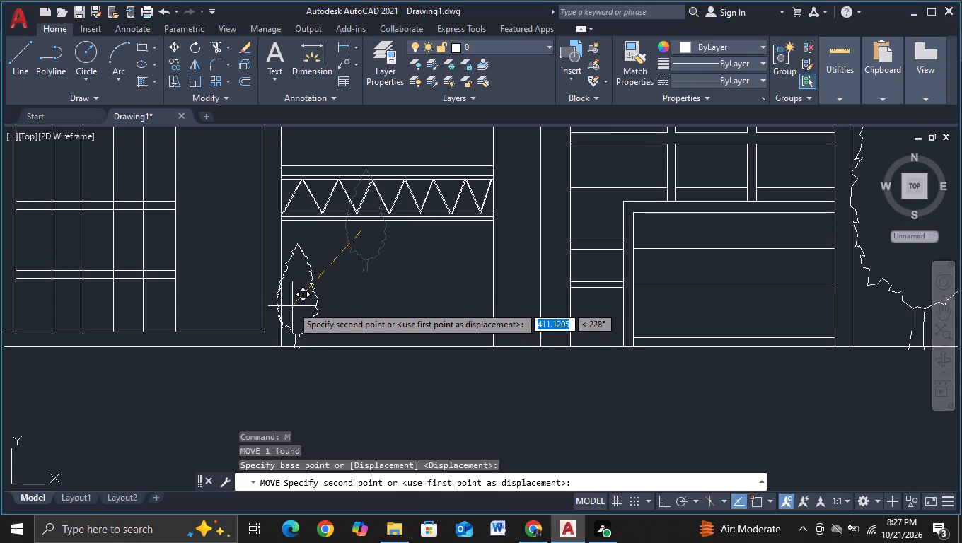
click(292, 305)
Trim the part of the framed grid building's outer wall line that passes through the small tree's crown.
scroll(263, 281, up, 1)
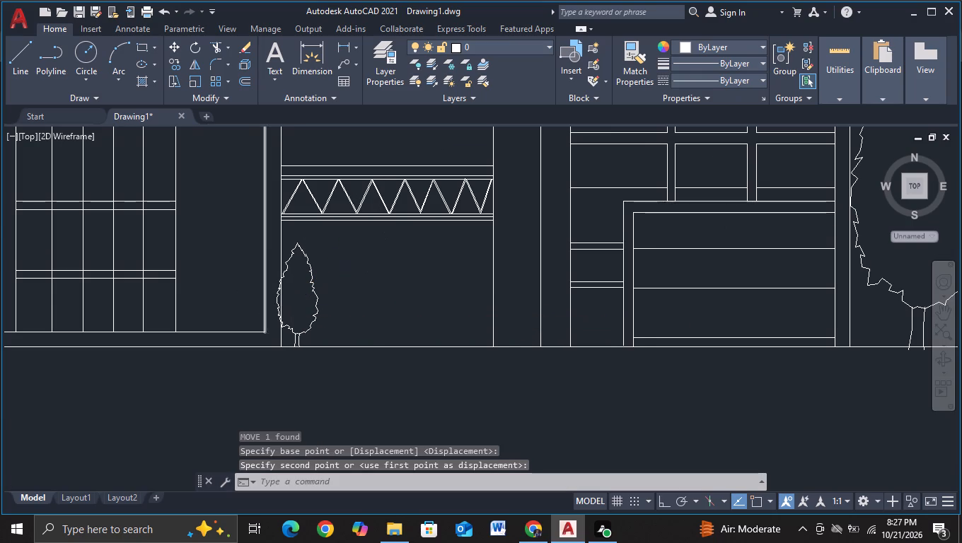
scroll(260, 262, up, 1)
click(215, 49)
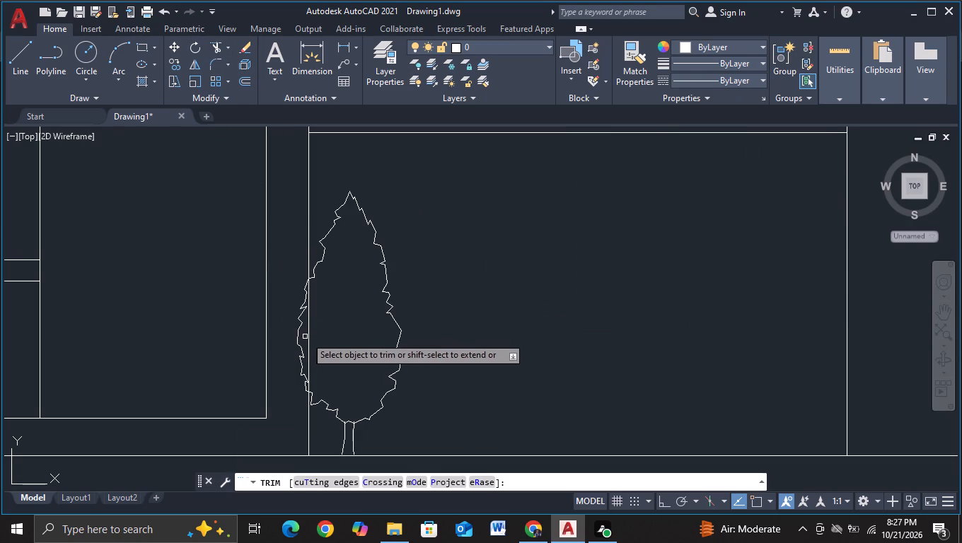
click(307, 335)
key(Escape)
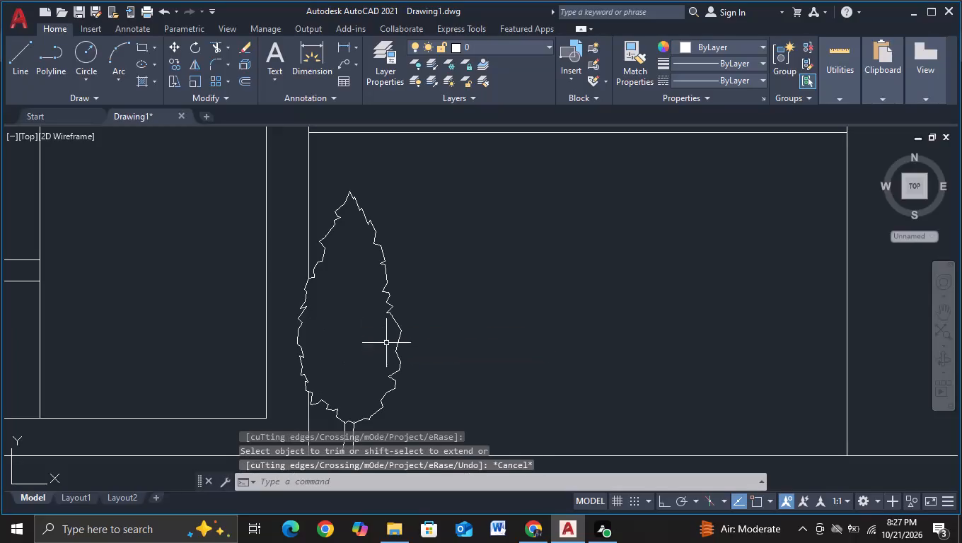
Copy the small tree four times horizontally with Ortho on, spacing the copies about 170 units apart across the opening below the short truss bridge.
click(400, 336)
key(c)
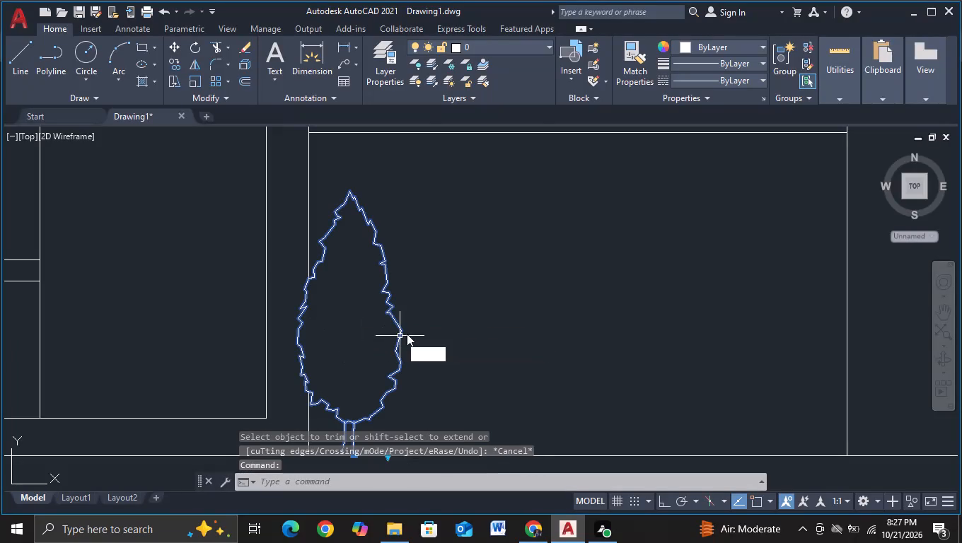
click(453, 378)
click(349, 323)
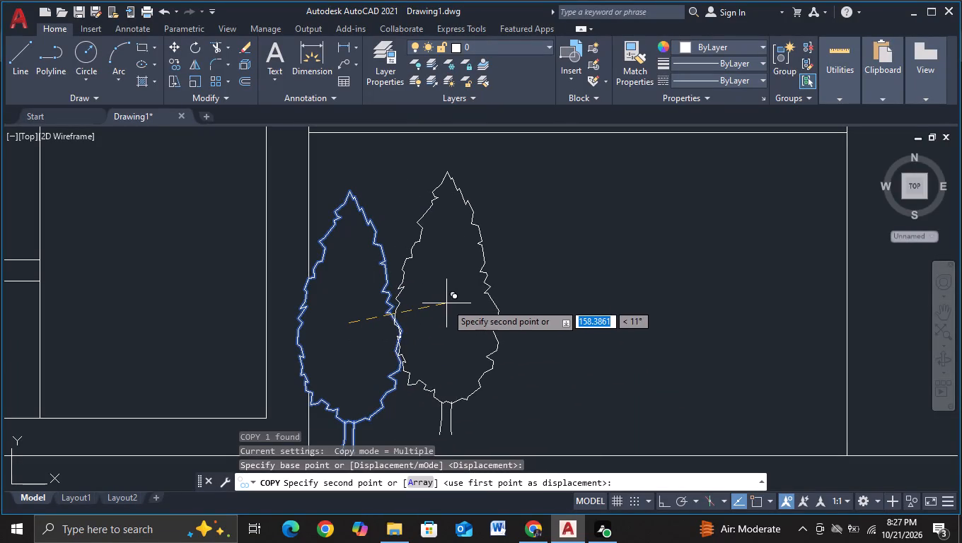
key(F8)
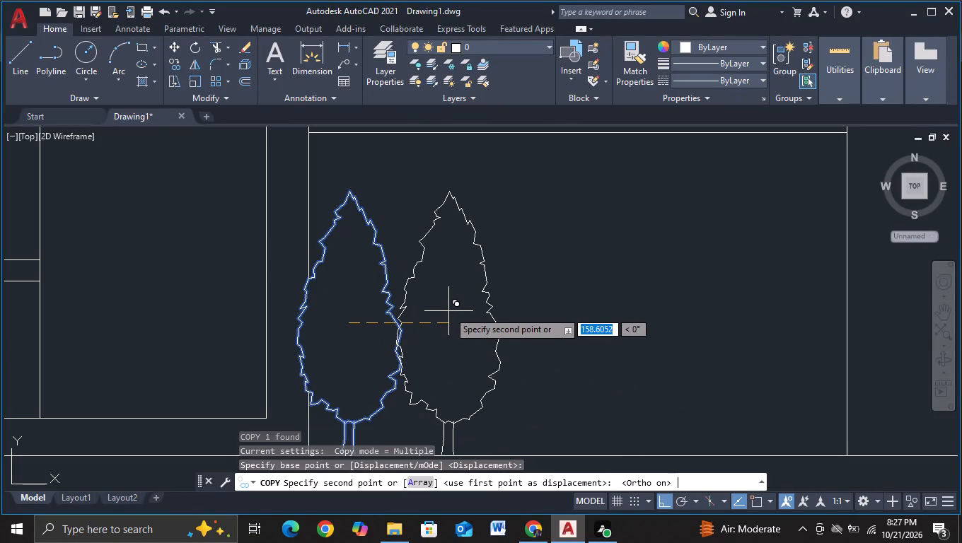
click(458, 312)
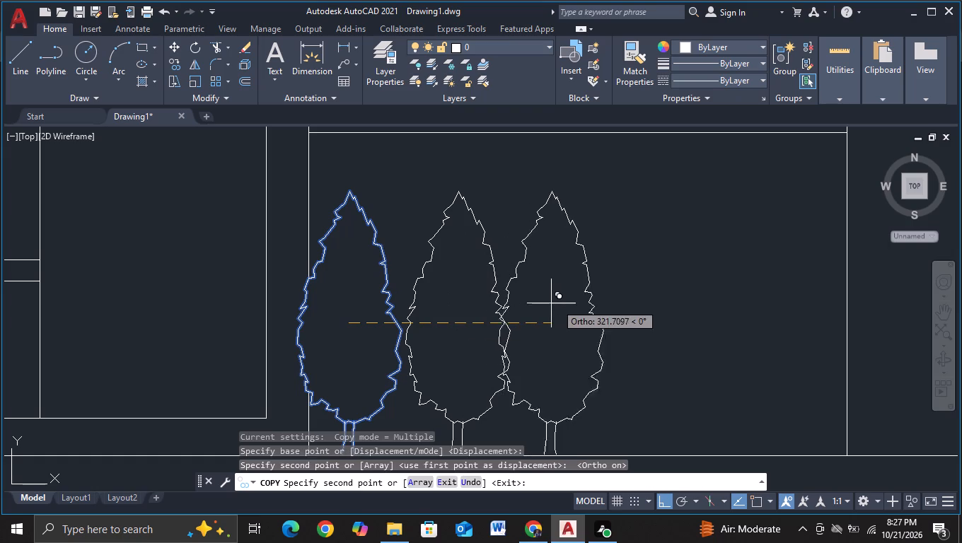
click(565, 309)
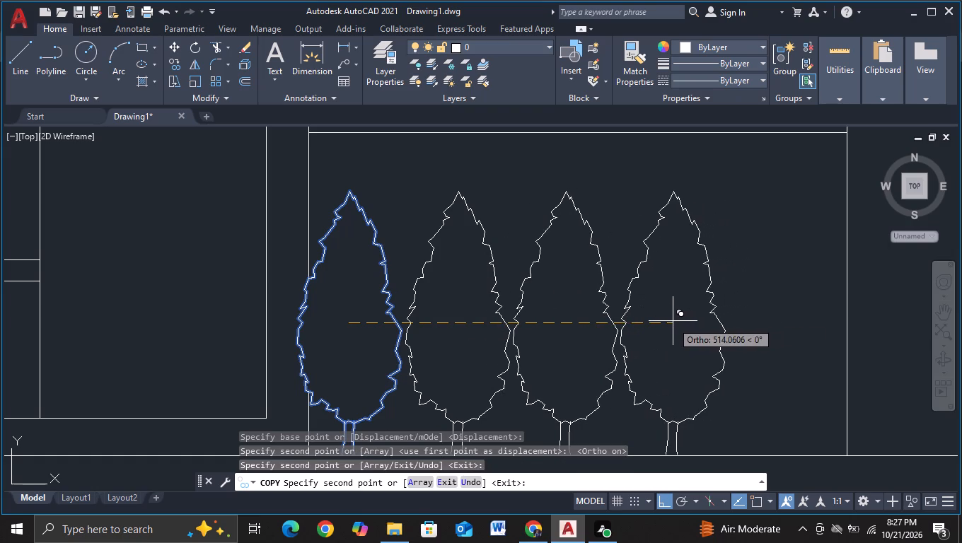
click(671, 322)
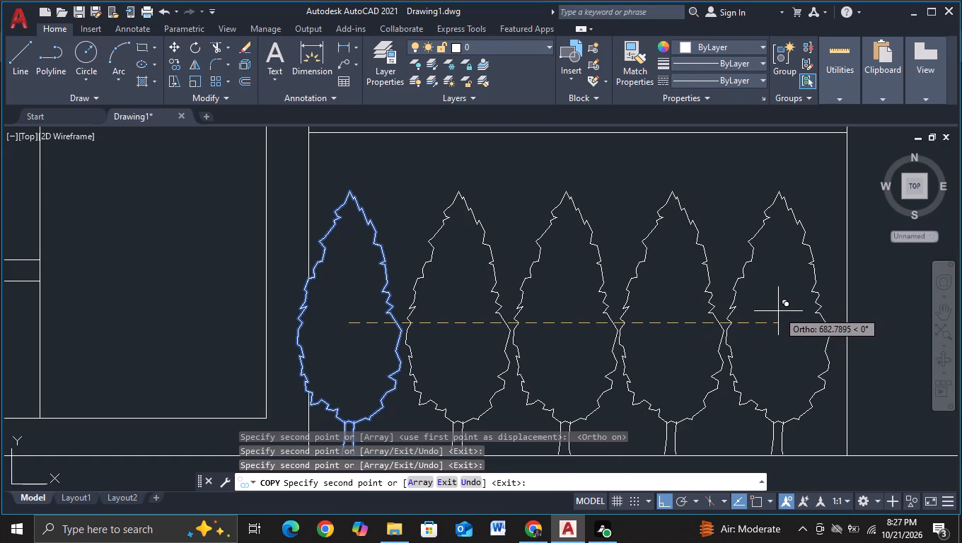
click(779, 311)
key(Escape)
Review the whole facade elevation from end to end, checking the trees along the ground line.
scroll(779, 311, down, 3)
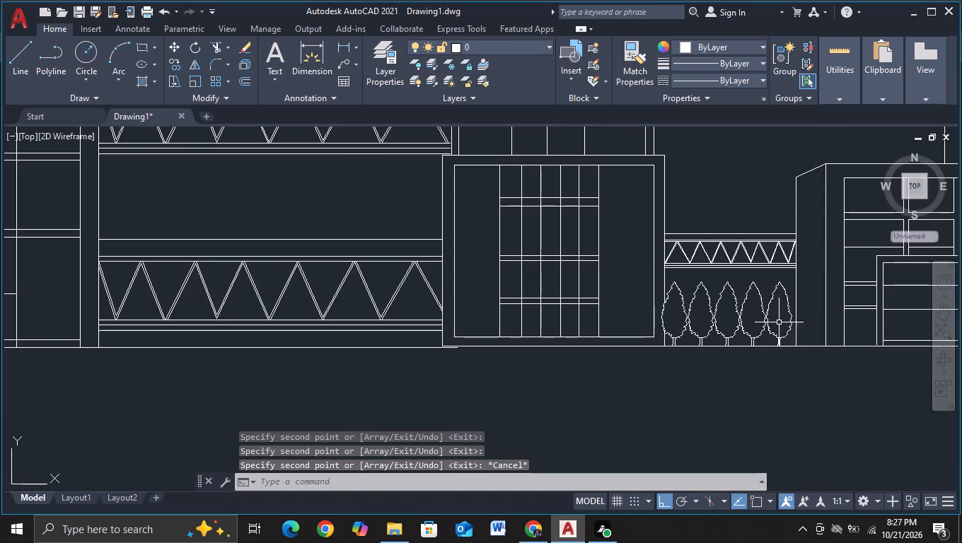
middle_drag(787, 356, 533, 389)
middle_drag(644, 387, 299, 366)
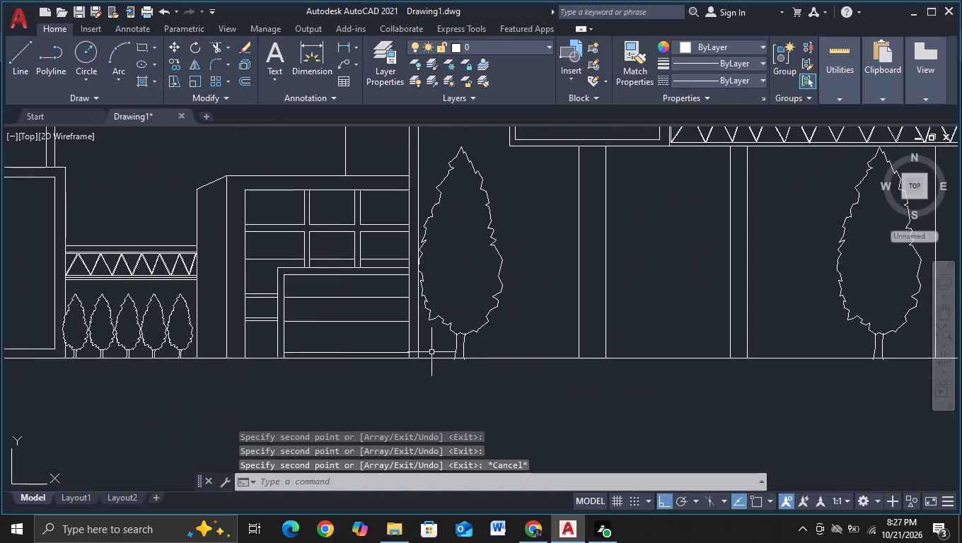
scroll(473, 368, down, 2)
middle_drag(485, 383, 492, 357)
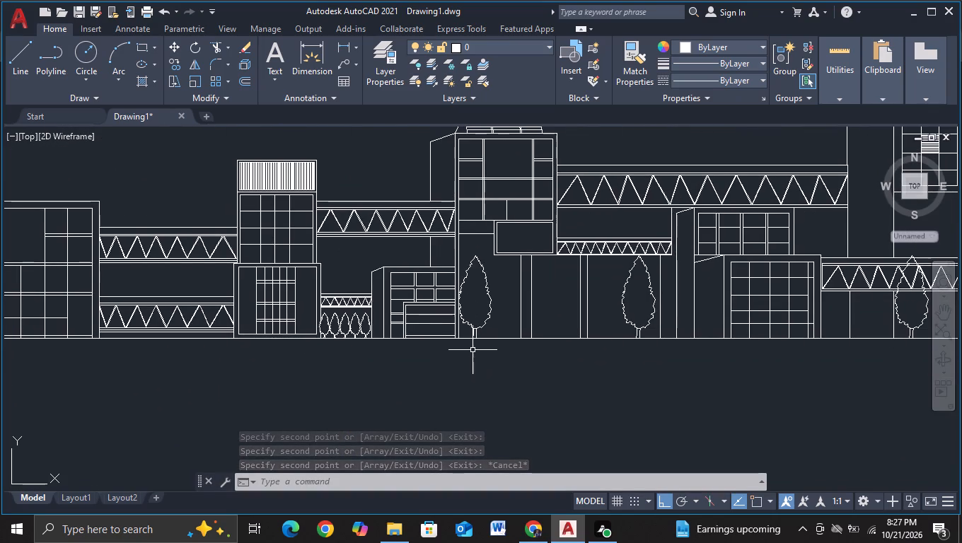
scroll(463, 357, down, 1)
middle_drag(345, 351, 475, 329)
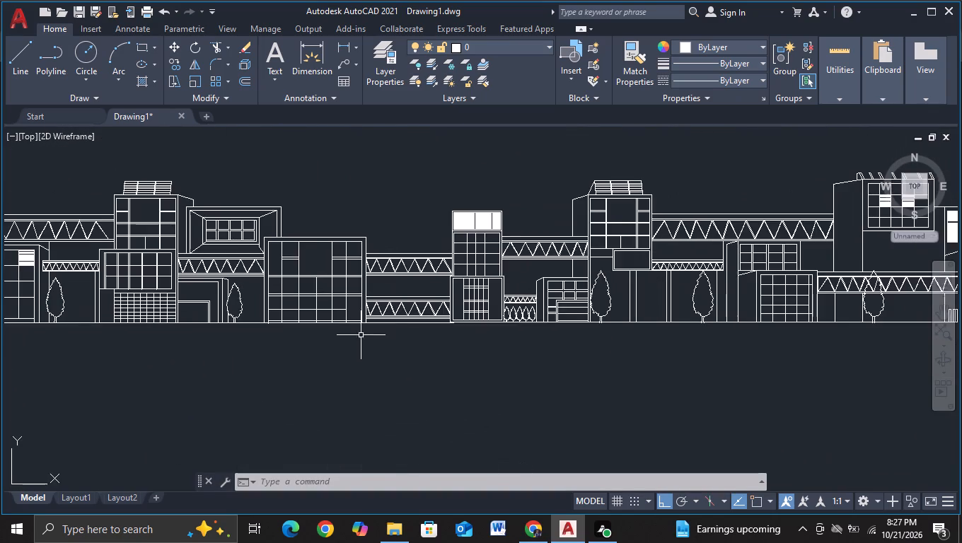
middle_drag(360, 335, 459, 308)
middle_drag(332, 332, 522, 320)
middle_drag(365, 325, 475, 315)
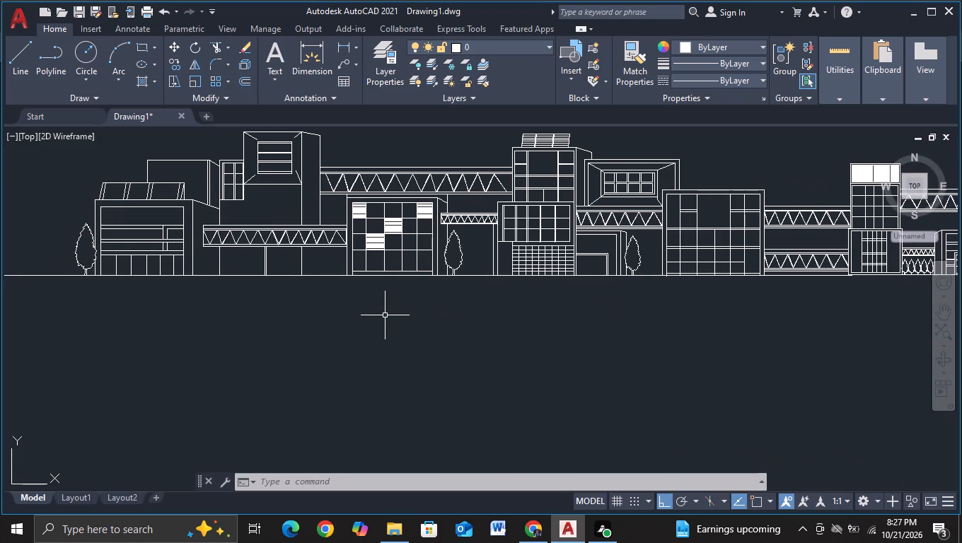
middle_drag(410, 317, 391, 325)
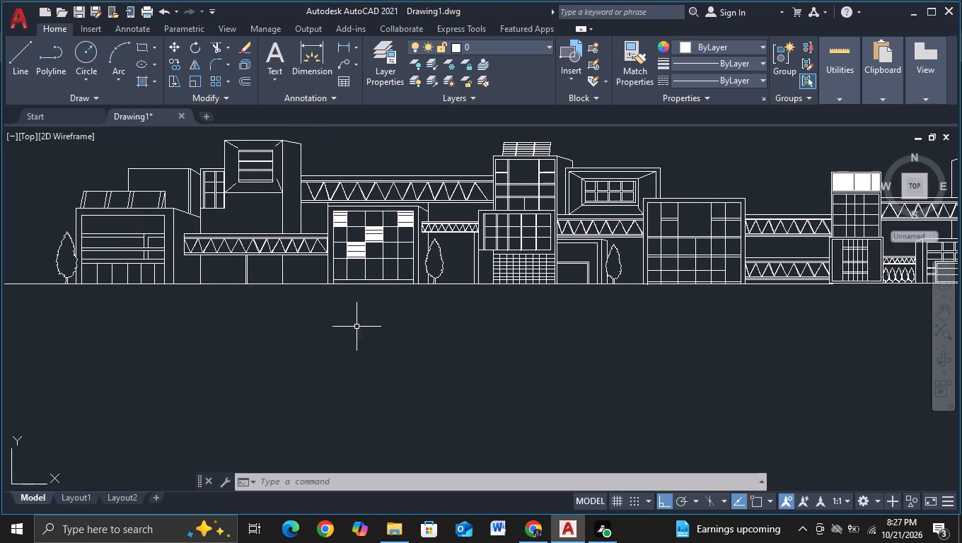
middle_drag(581, 363, 347, 349)
middle_drag(542, 349, 512, 350)
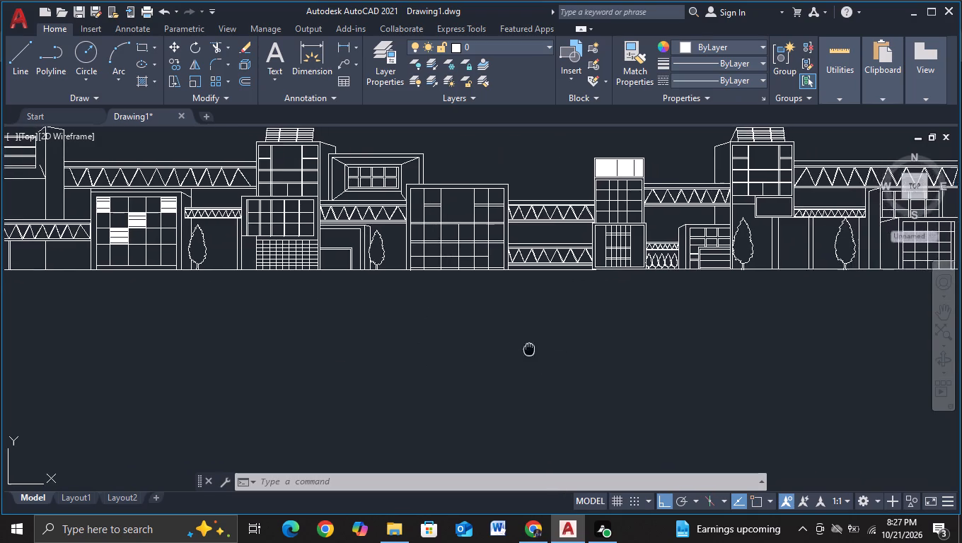
middle_drag(512, 350, 360, 338)
middle_drag(540, 332, 418, 338)
middle_drag(542, 336, 403, 338)
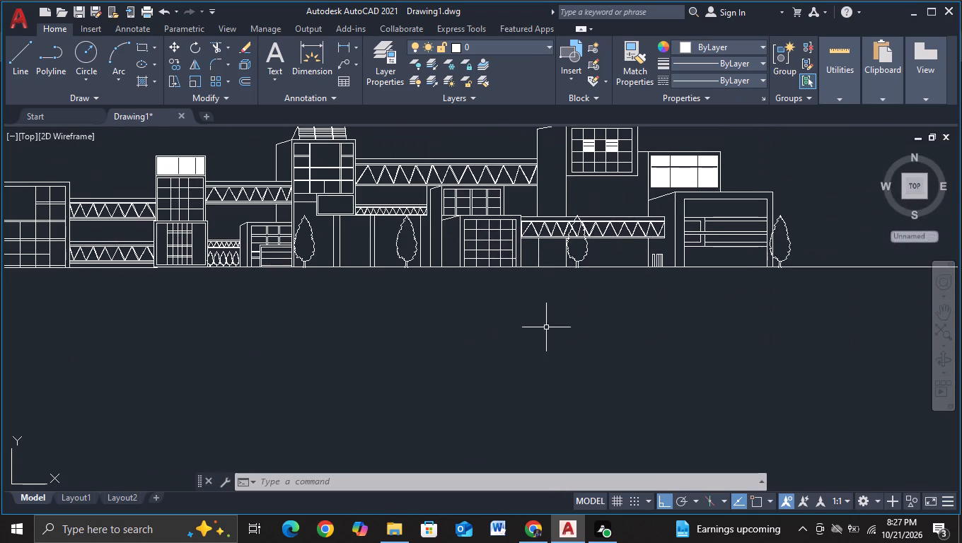
middle_drag(546, 327, 308, 337)
Scale down the tree overlapping the low truss bridge near the far-end building to a little over a third of its size.
click(347, 264)
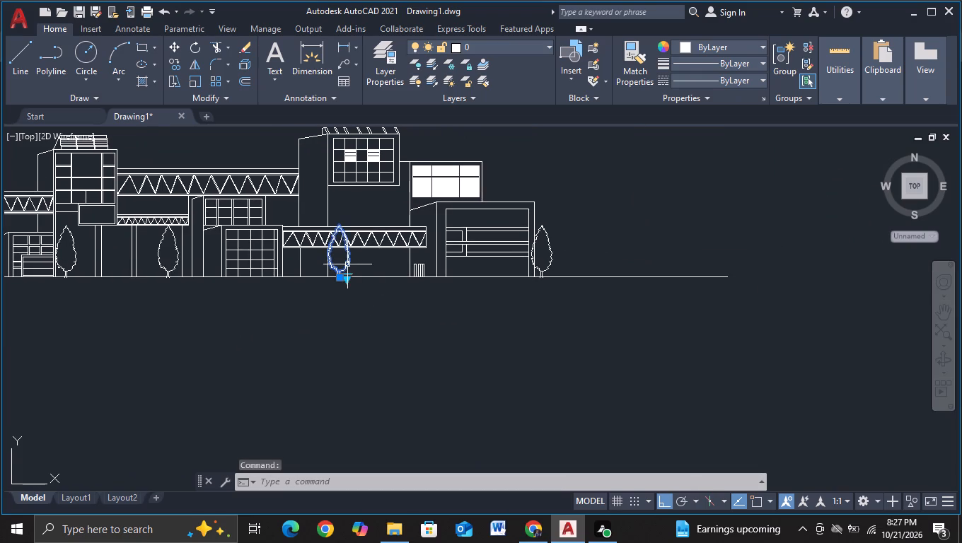
key(s)
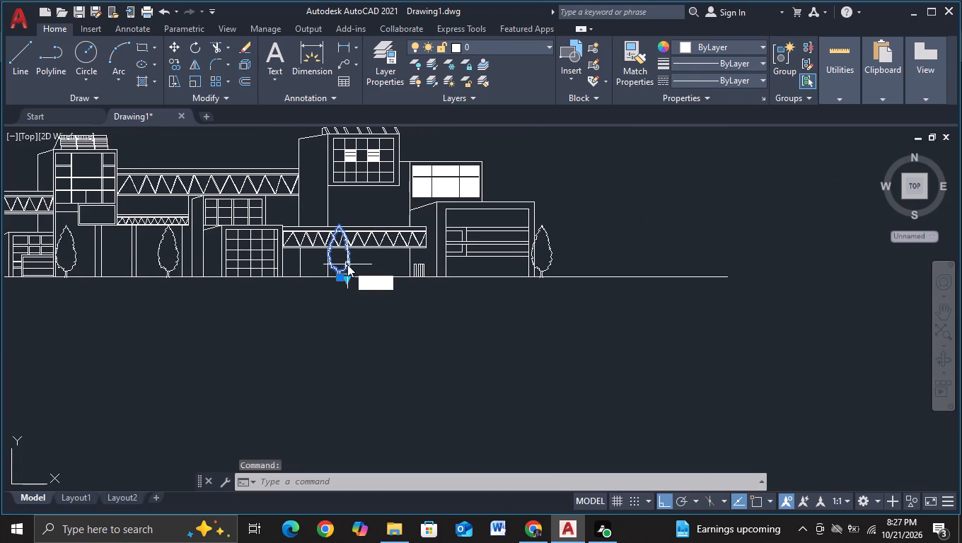
click(407, 312)
click(344, 263)
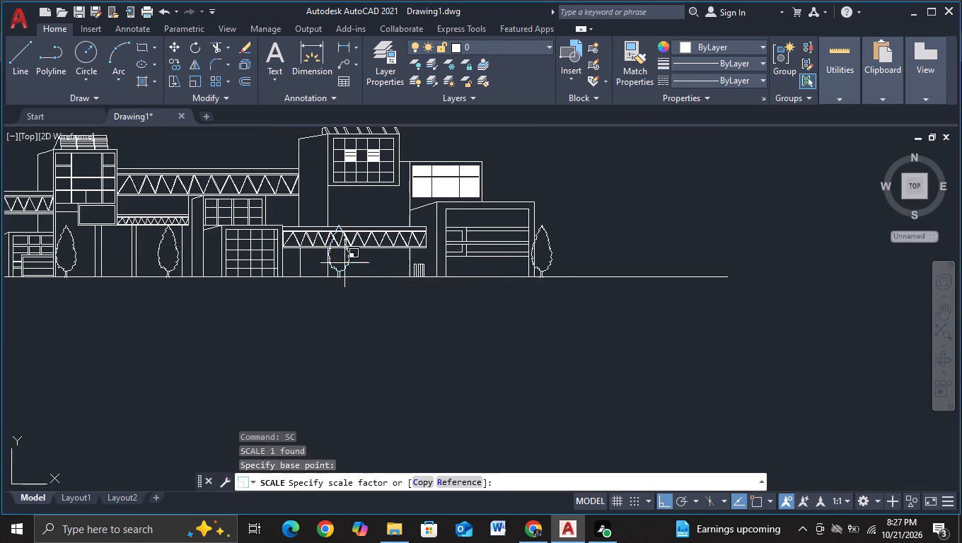
scroll(383, 271, up, 2)
middle_drag(321, 262, 434, 223)
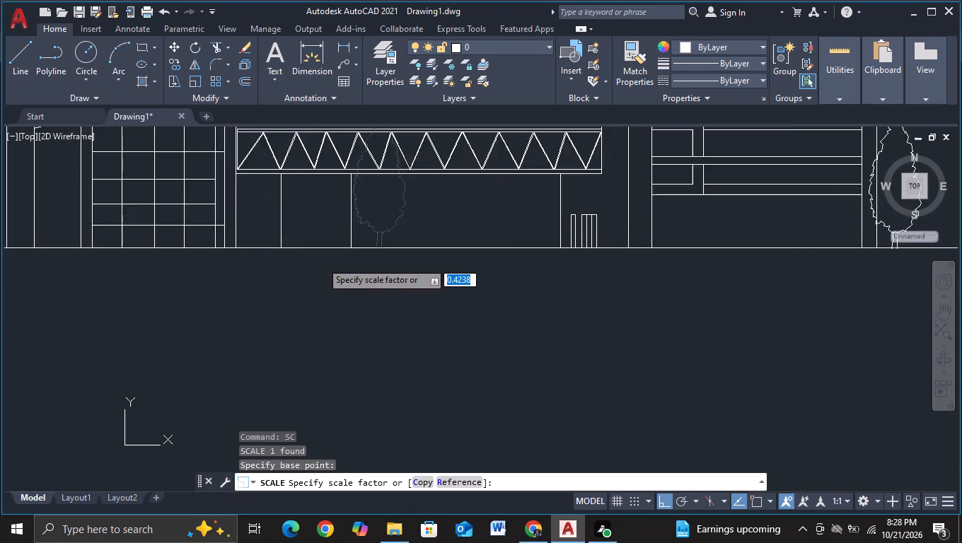
scroll(393, 226, up, 1)
click(449, 240)
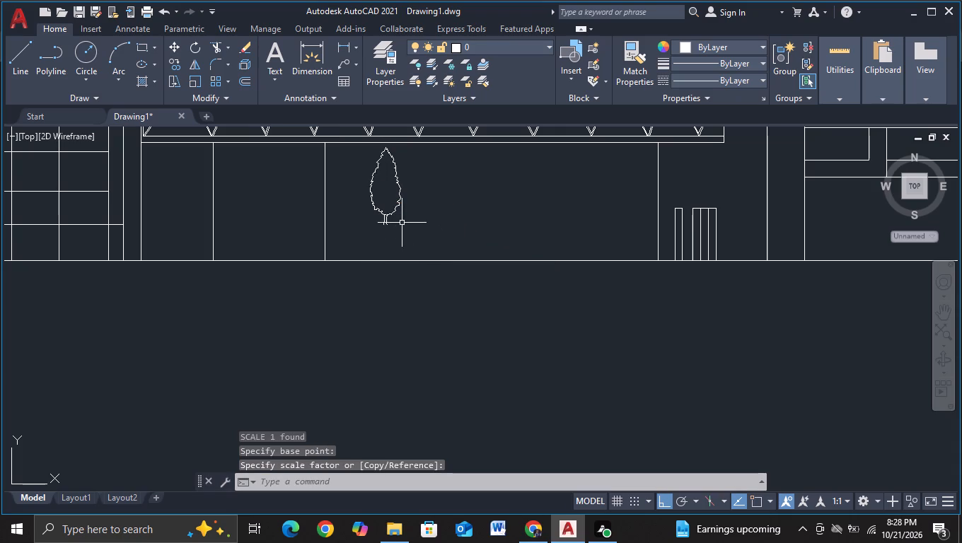
Move the reduced tree onto the ground line, overlapping the nearest vertical line below the low truss bridge, with Ortho off.
click(394, 209)
key(m)
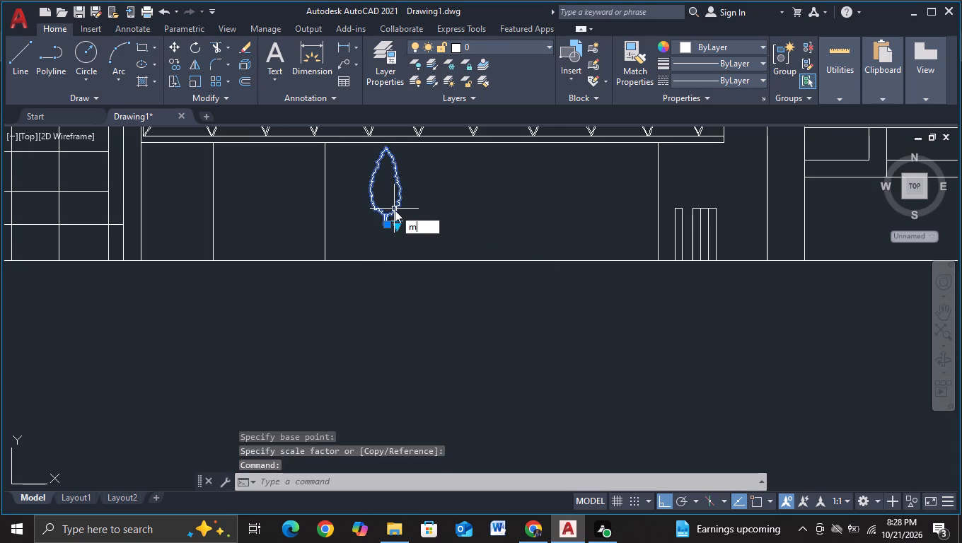
click(439, 245)
click(385, 193)
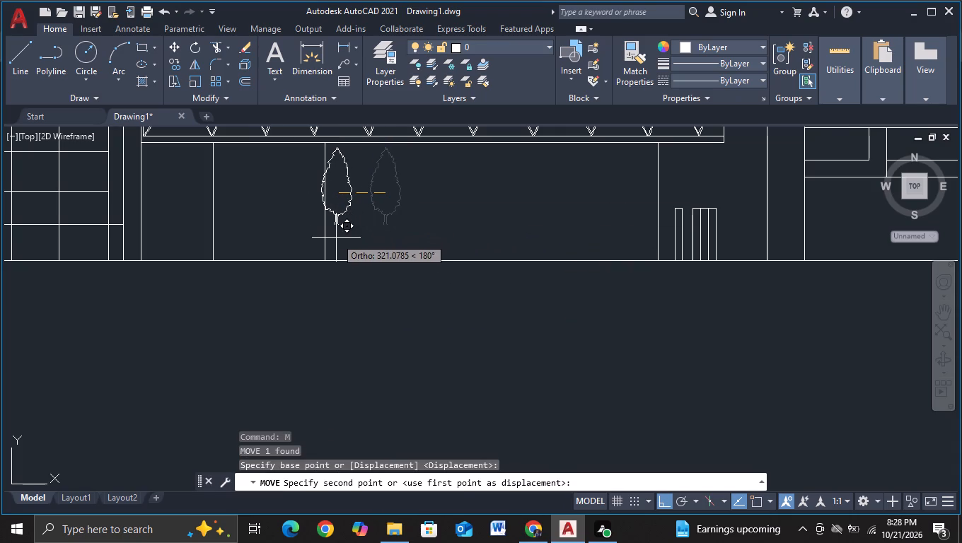
key(F8)
scroll(335, 240, up, 2)
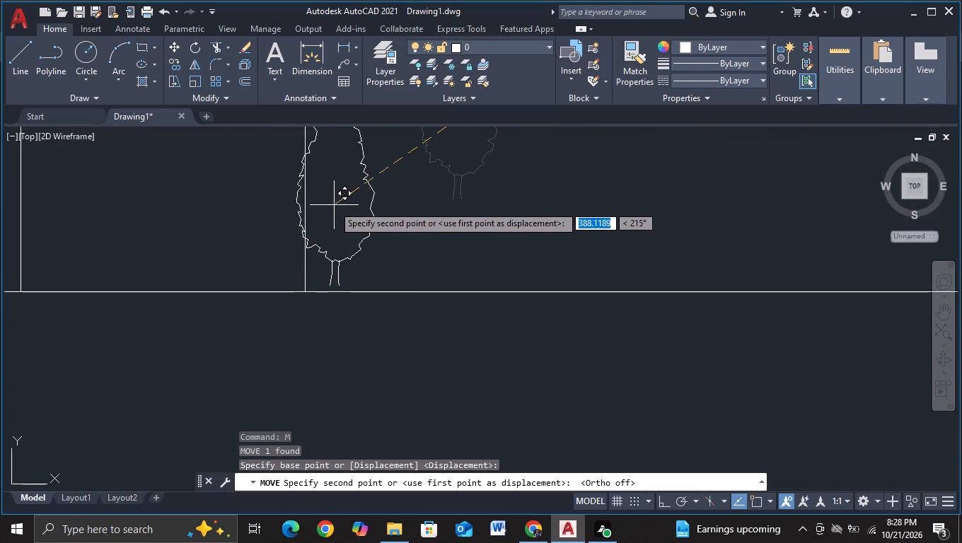
click(328, 210)
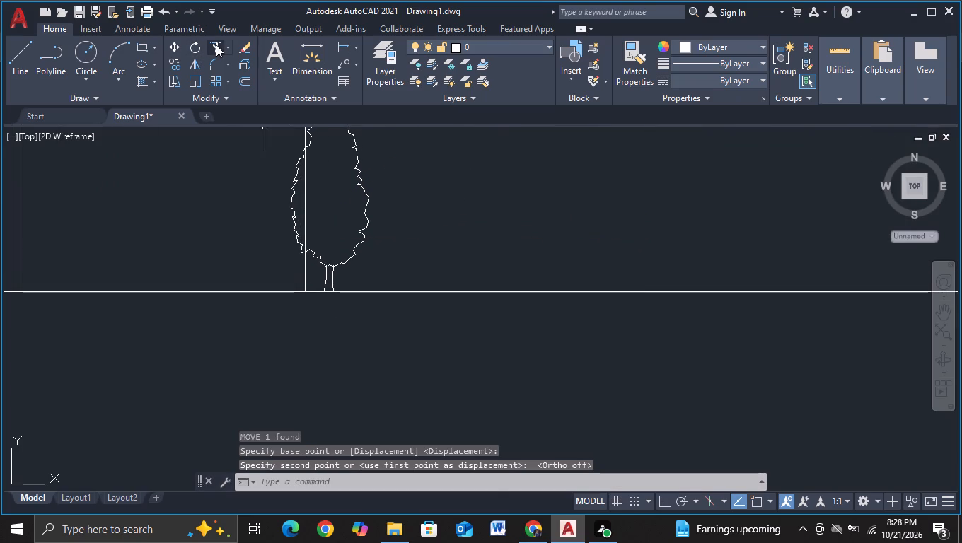
Trim the part of the vertical line below the low truss bridge that passes through the small tree's crown.
click(216, 45)
click(303, 179)
scroll(352, 185, down, 3)
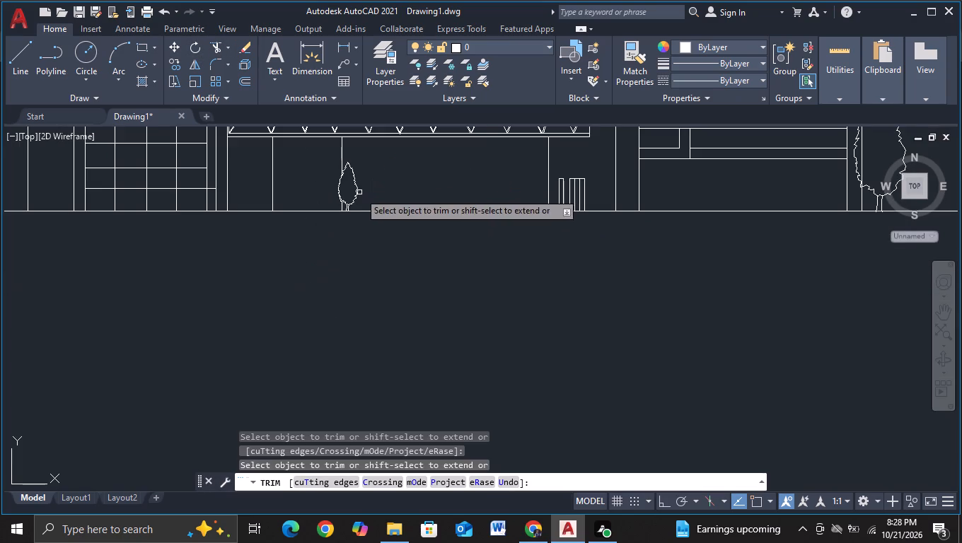
Copy the small tree below the low truss bridge nine times along the ground line, closely spaced, turning Ortho on after the second copy.
key(Escape)
click(357, 192)
key(c)
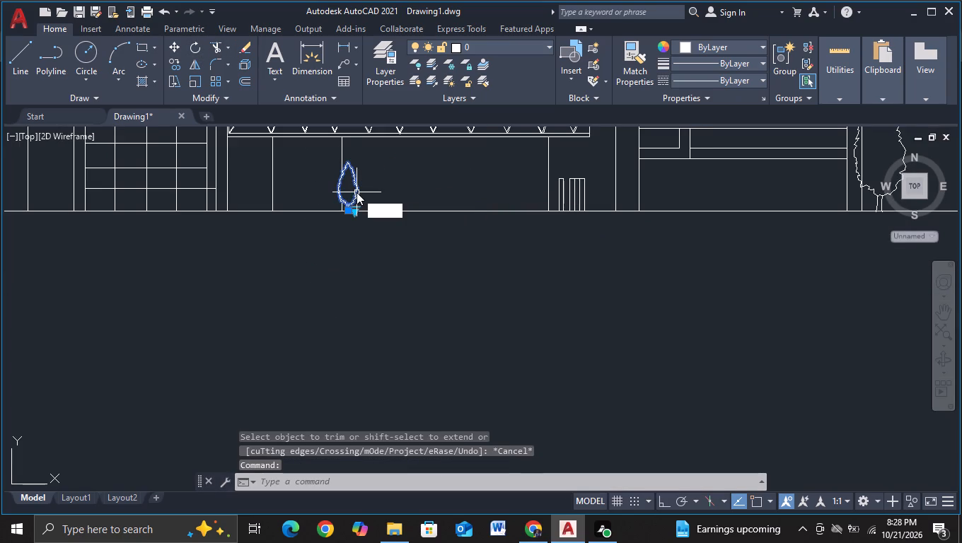
click(407, 238)
click(350, 186)
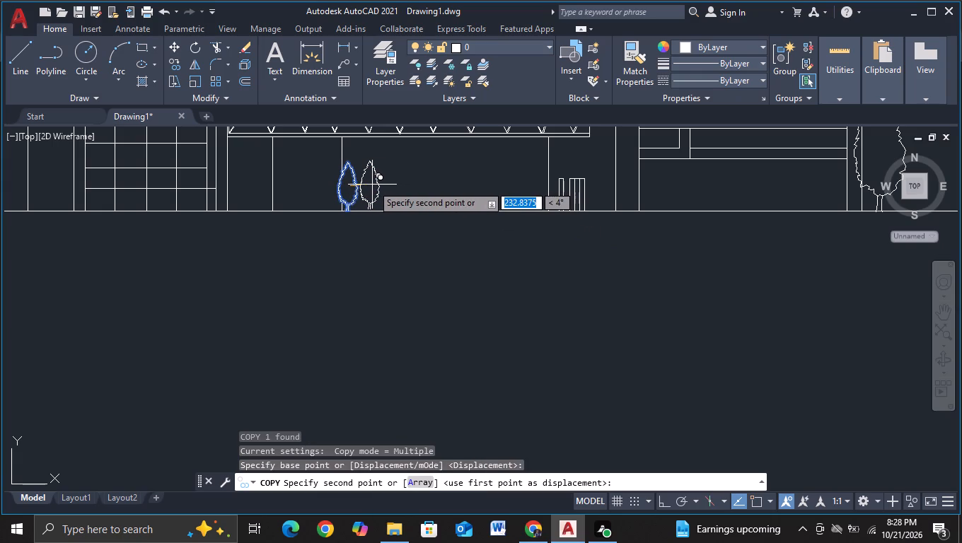
click(372, 185)
scroll(393, 185, up, 2)
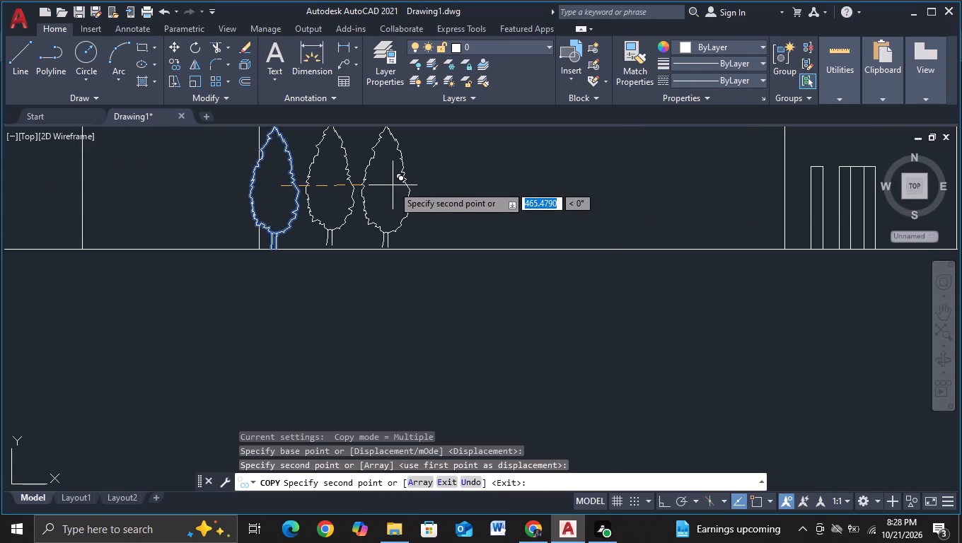
click(390, 185)
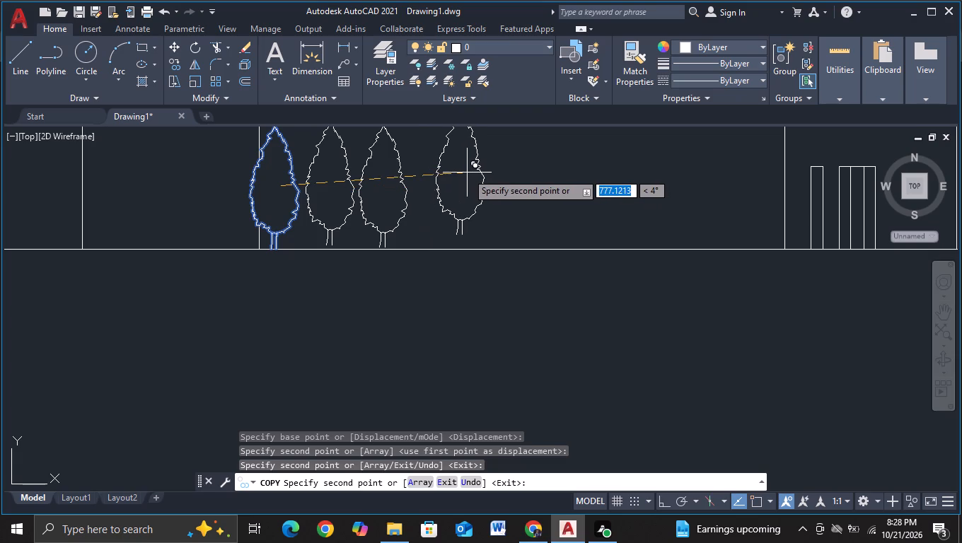
key(F8)
click(440, 175)
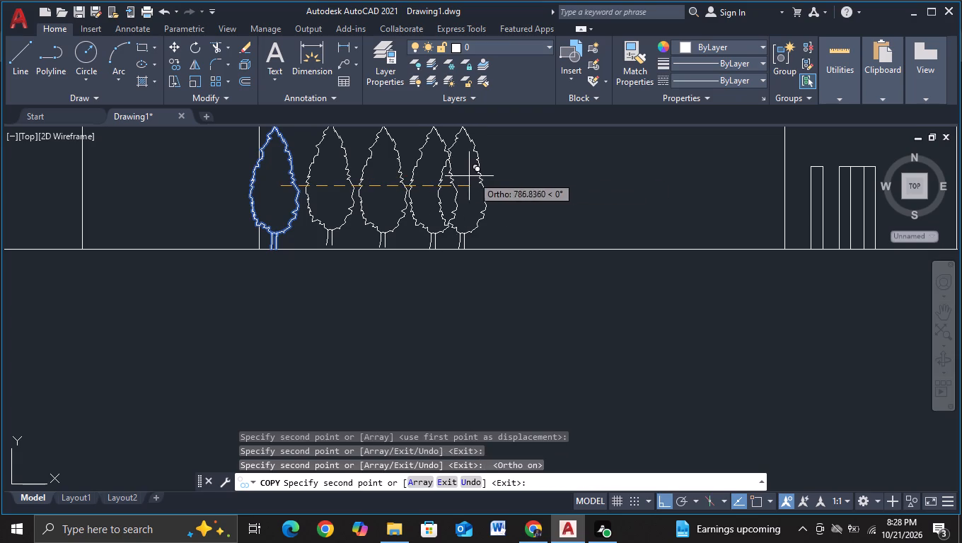
click(493, 177)
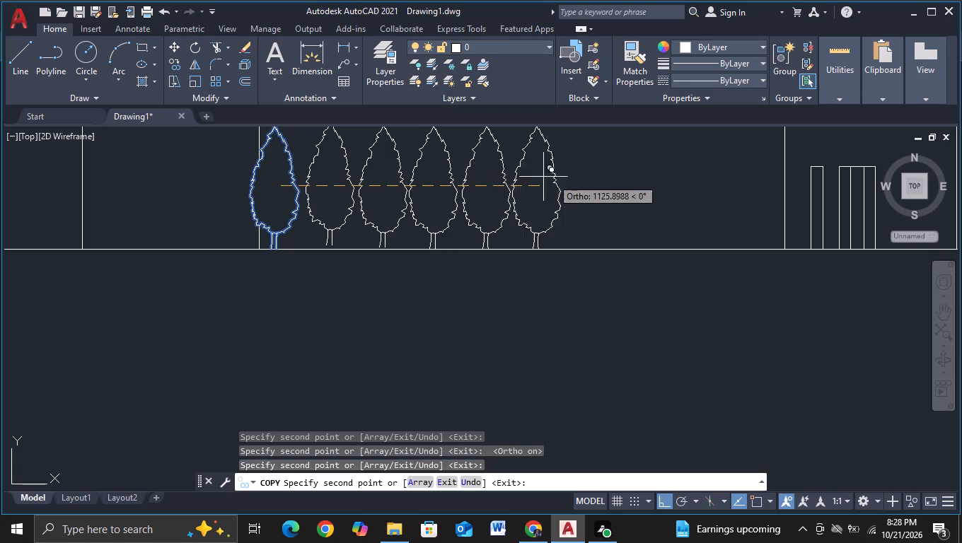
click(547, 178)
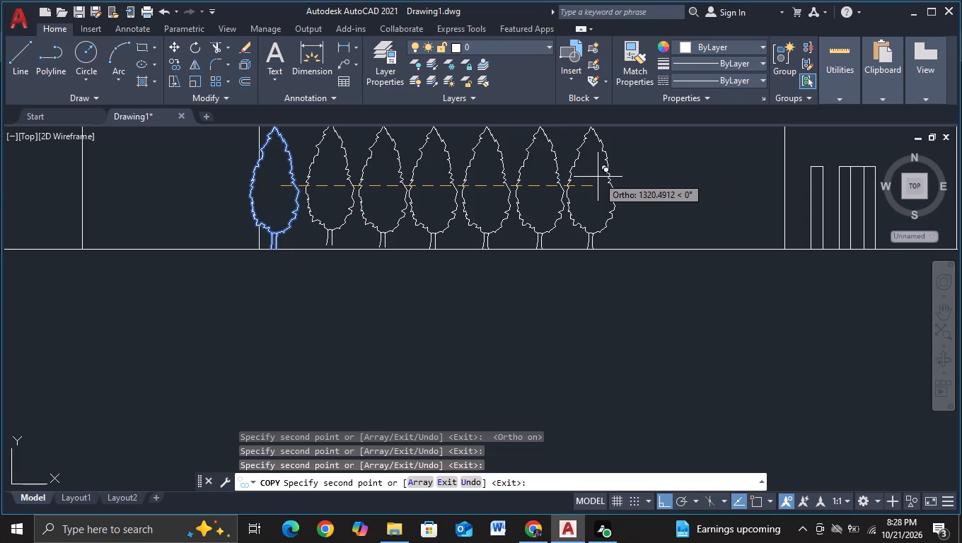
click(598, 177)
click(649, 177)
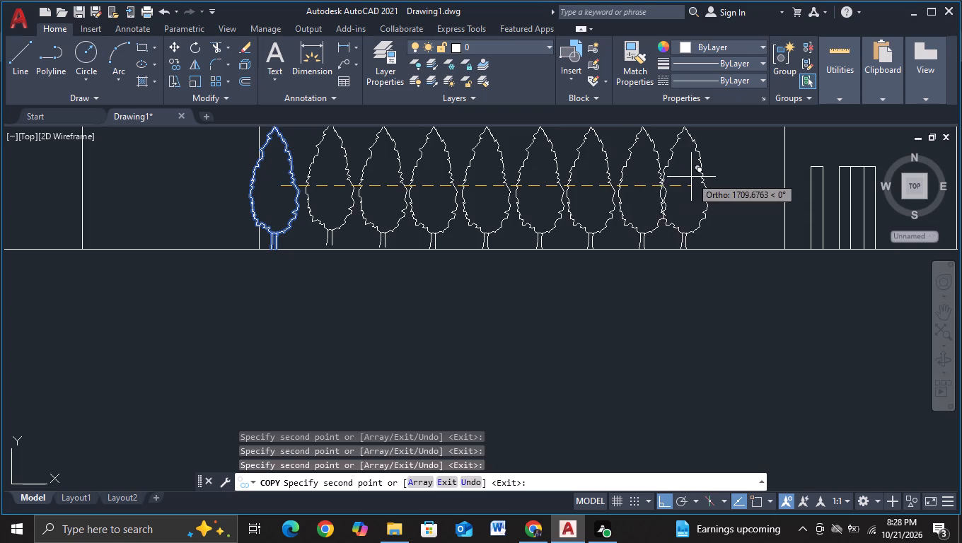
click(700, 177)
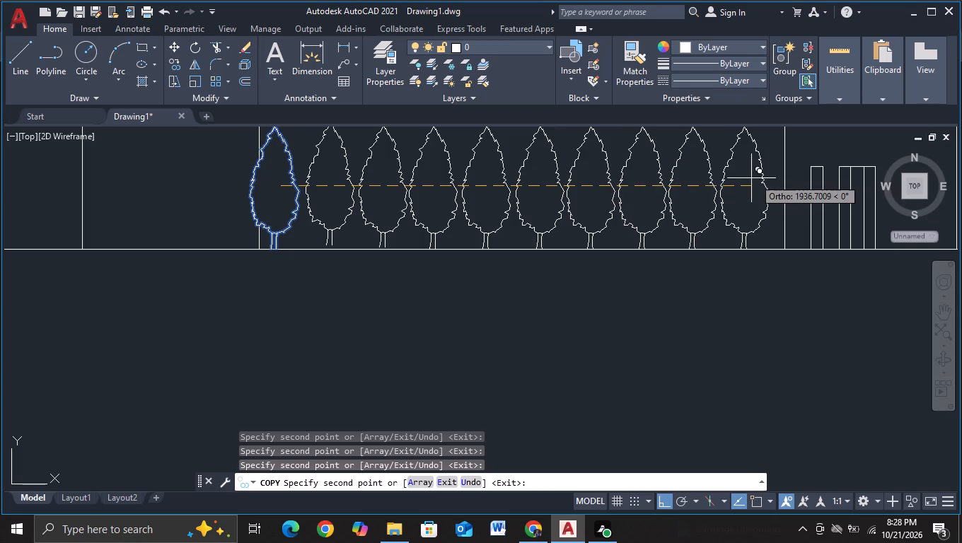
click(754, 180)
key(Escape)
Trim the part of the far-end building's outer vertical line that passes through the adjacent tree's crown.
scroll(754, 180, down, 3)
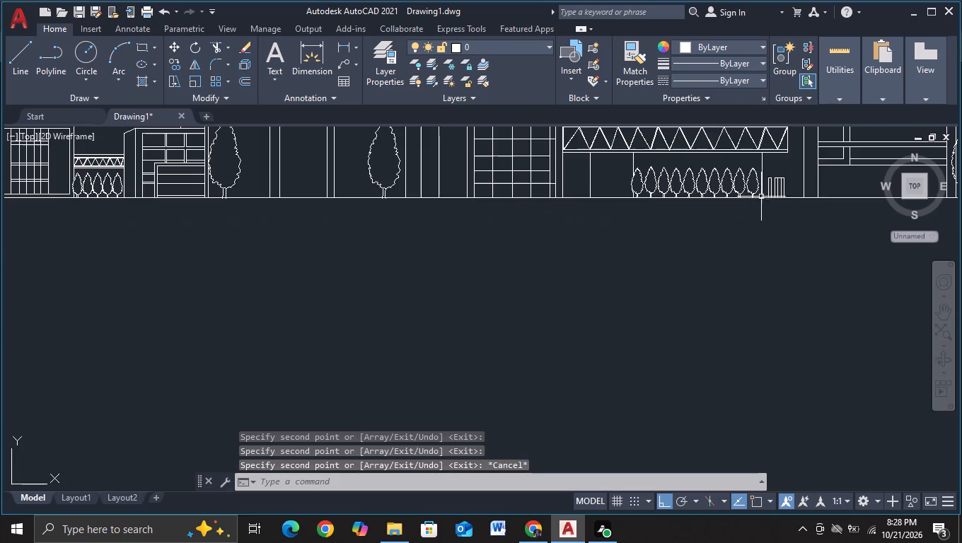
middle_drag(773, 216, 365, 267)
middle_drag(492, 264, 470, 296)
scroll(557, 257, up, 1)
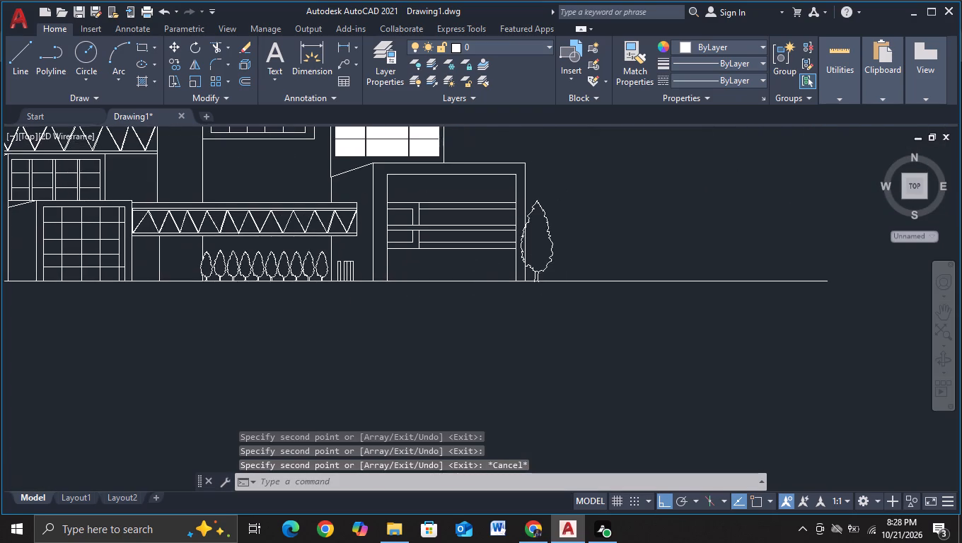
scroll(557, 257, up, 1)
click(215, 45)
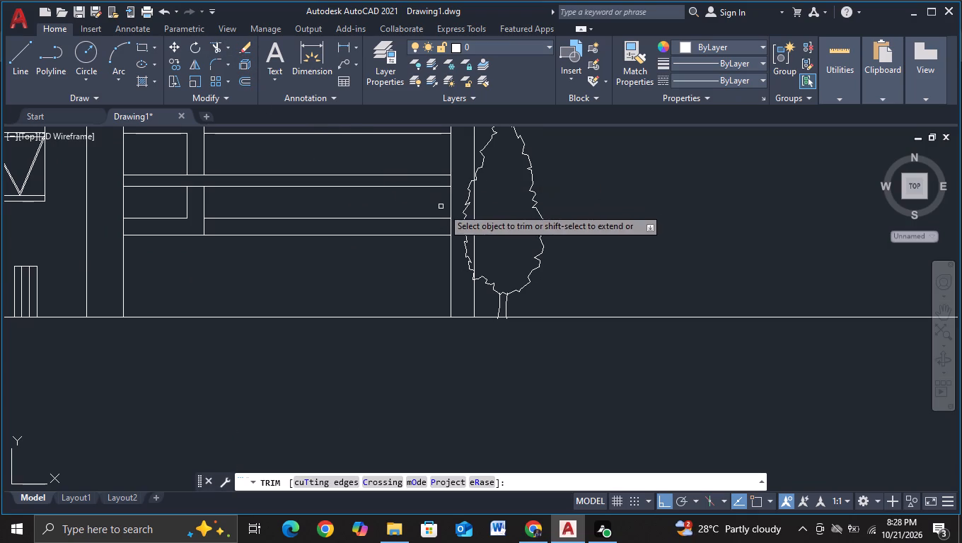
click(475, 221)
Review the facade elevation back to its opposite end, checking the trees along the ground line.
scroll(508, 230, down, 3)
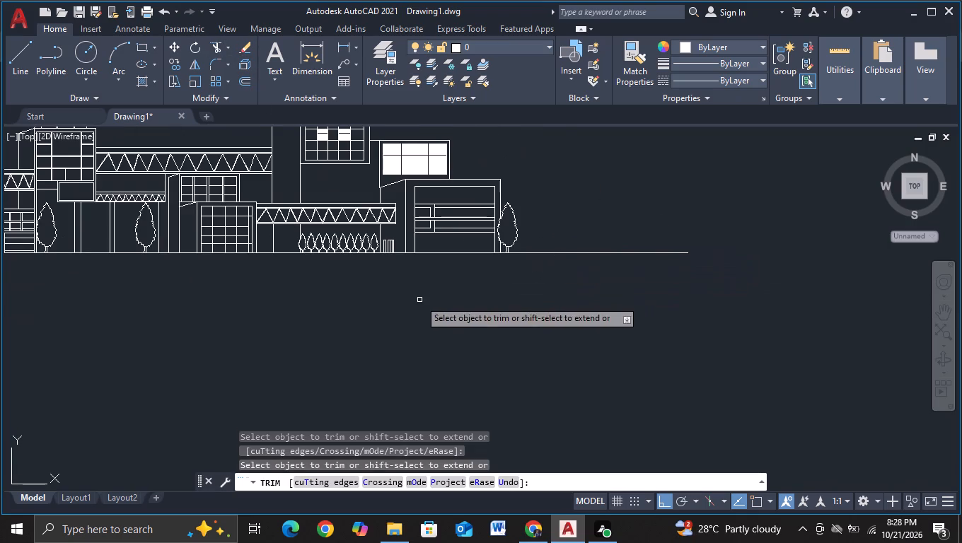
middle_drag(419, 300, 623, 296)
scroll(626, 296, down, 2)
middle_drag(504, 324, 624, 258)
scroll(488, 271, up, 1)
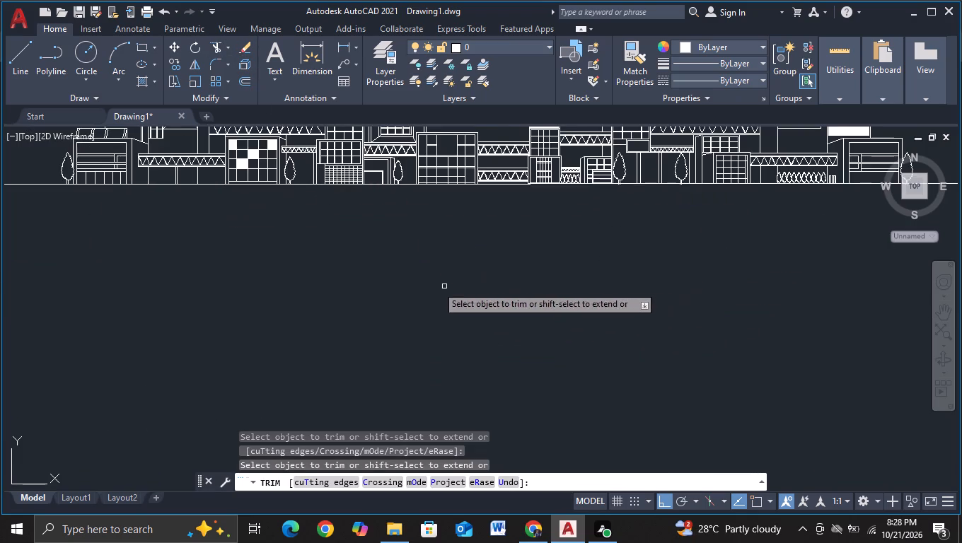
middle_drag(364, 269, 488, 330)
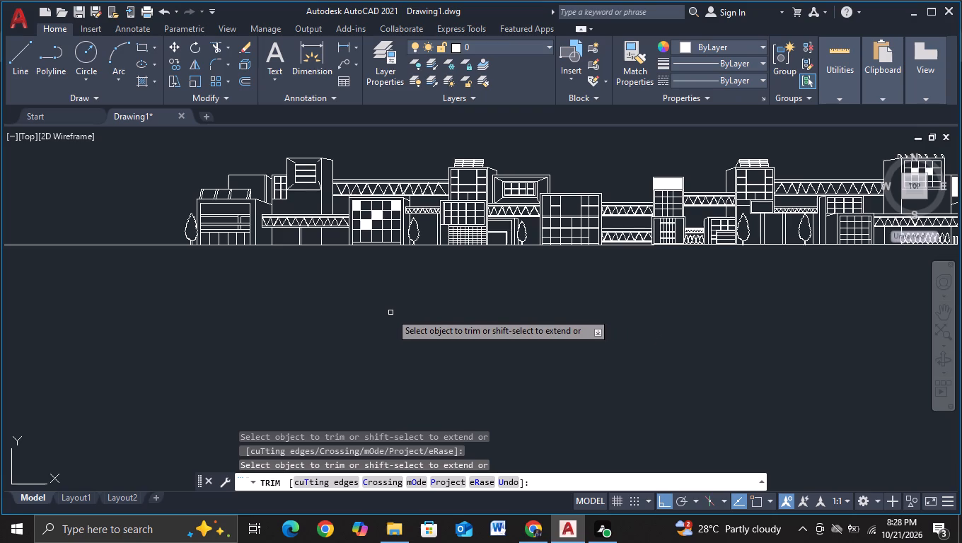
middle_drag(390, 312, 389, 344)
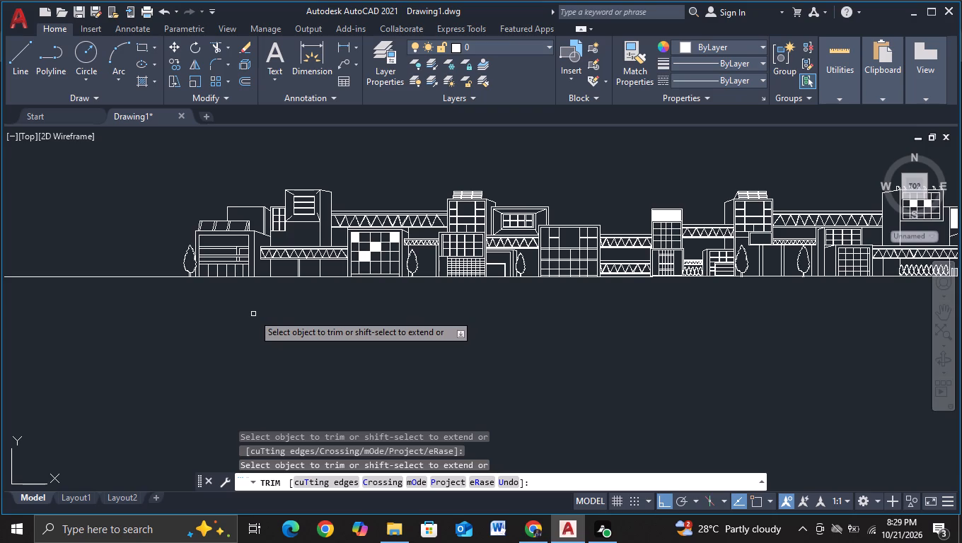
key(Escape)
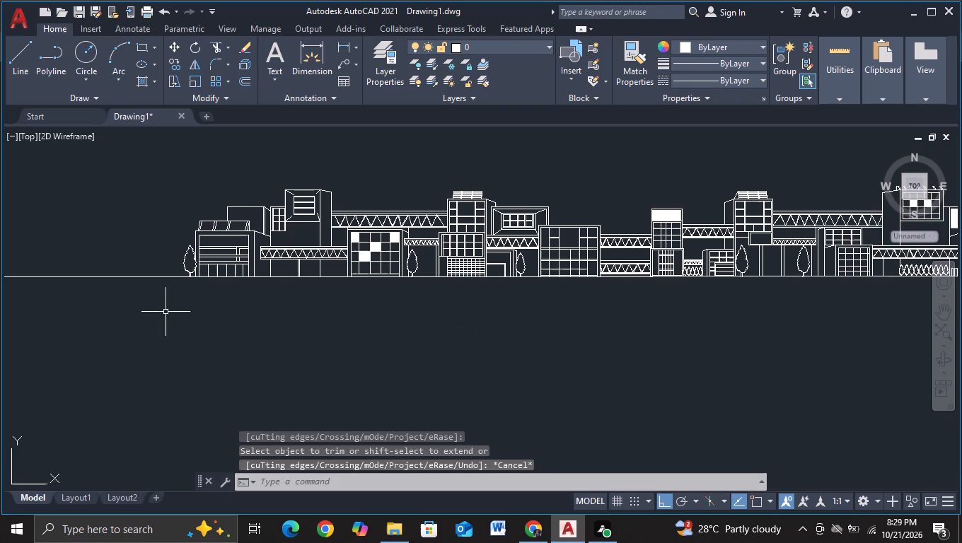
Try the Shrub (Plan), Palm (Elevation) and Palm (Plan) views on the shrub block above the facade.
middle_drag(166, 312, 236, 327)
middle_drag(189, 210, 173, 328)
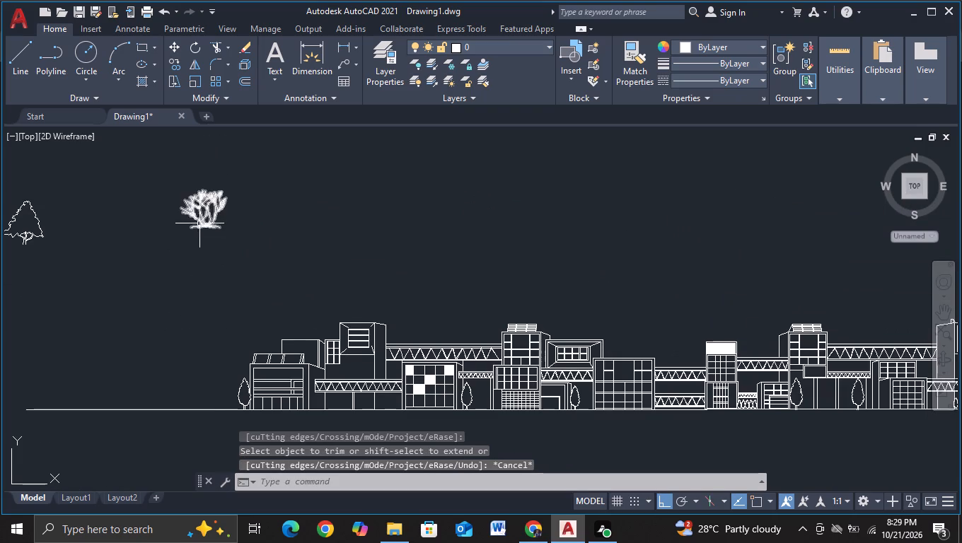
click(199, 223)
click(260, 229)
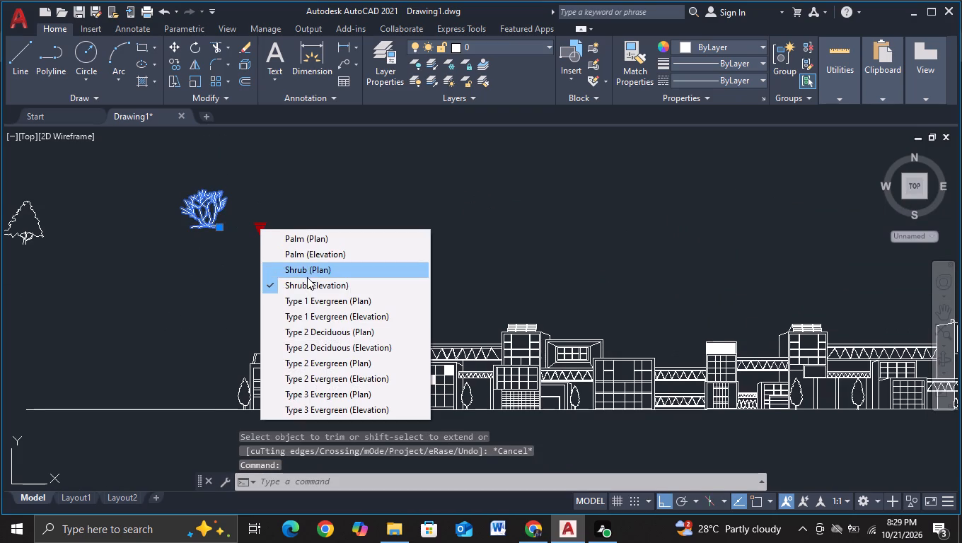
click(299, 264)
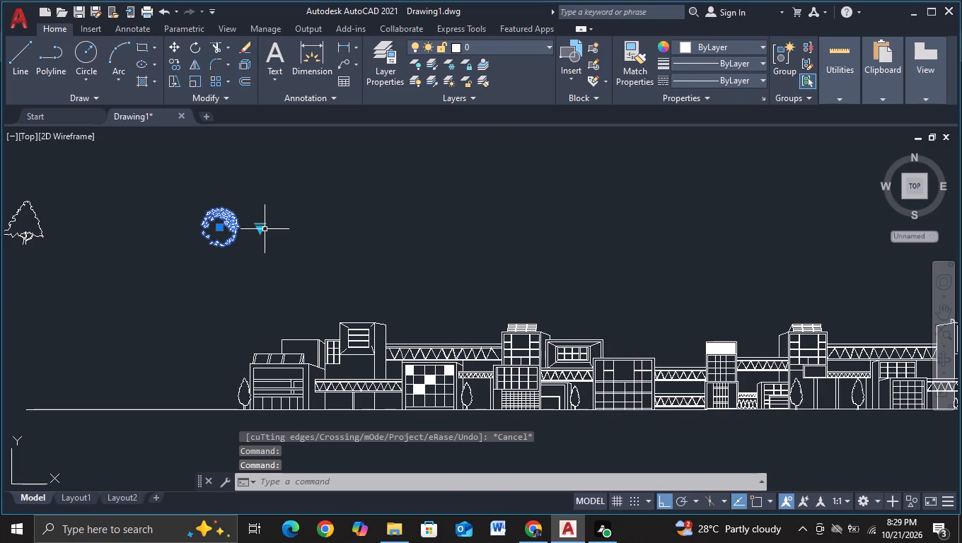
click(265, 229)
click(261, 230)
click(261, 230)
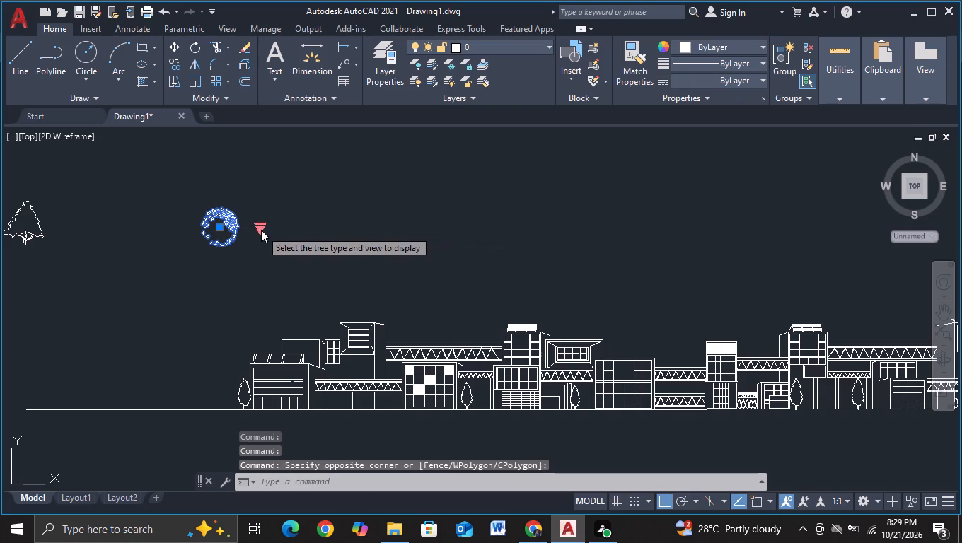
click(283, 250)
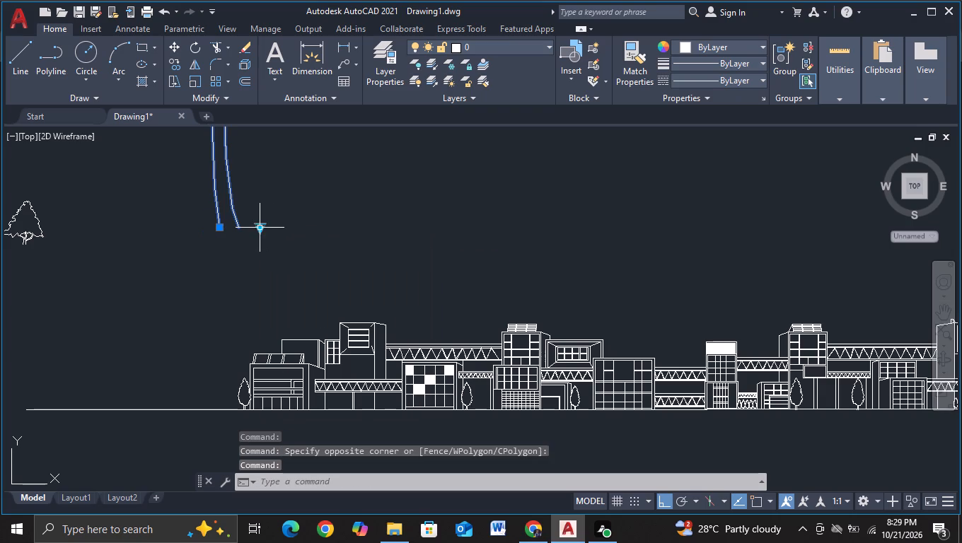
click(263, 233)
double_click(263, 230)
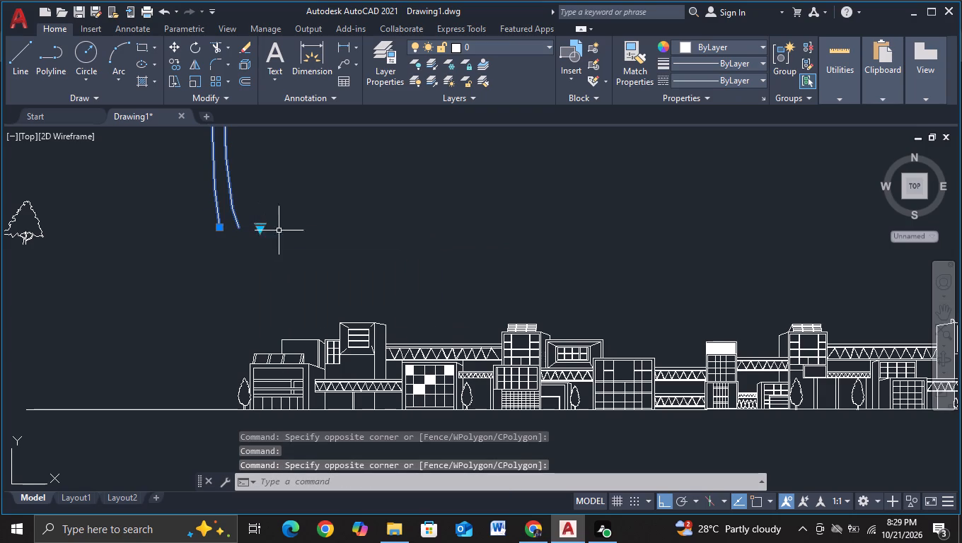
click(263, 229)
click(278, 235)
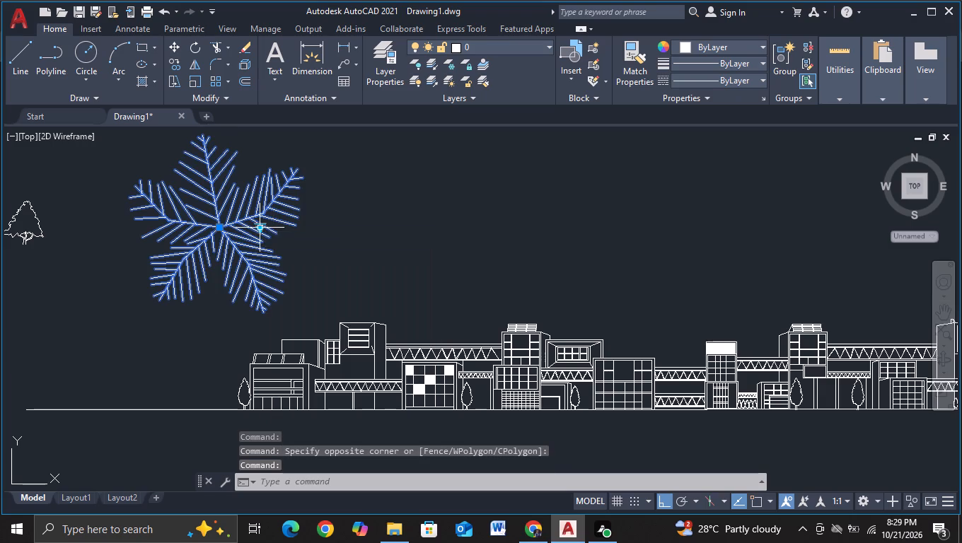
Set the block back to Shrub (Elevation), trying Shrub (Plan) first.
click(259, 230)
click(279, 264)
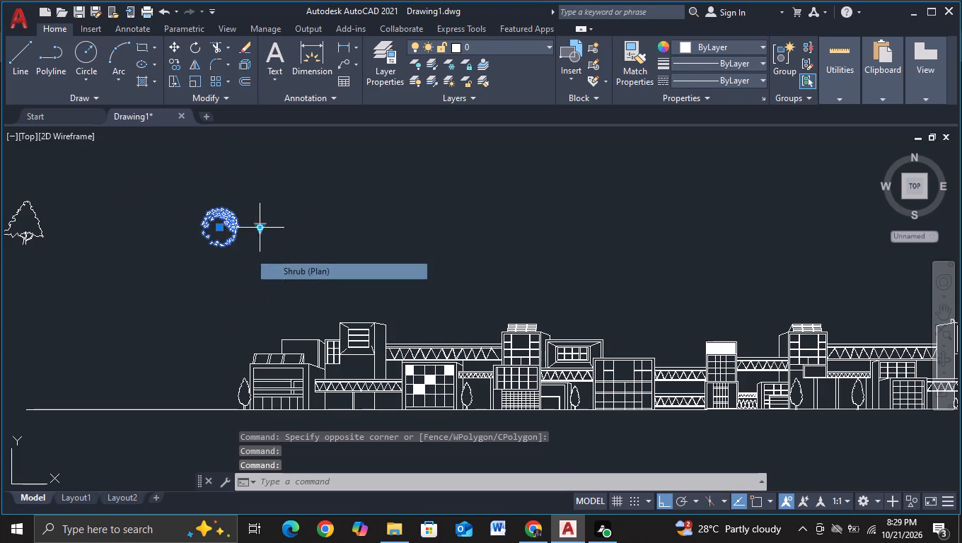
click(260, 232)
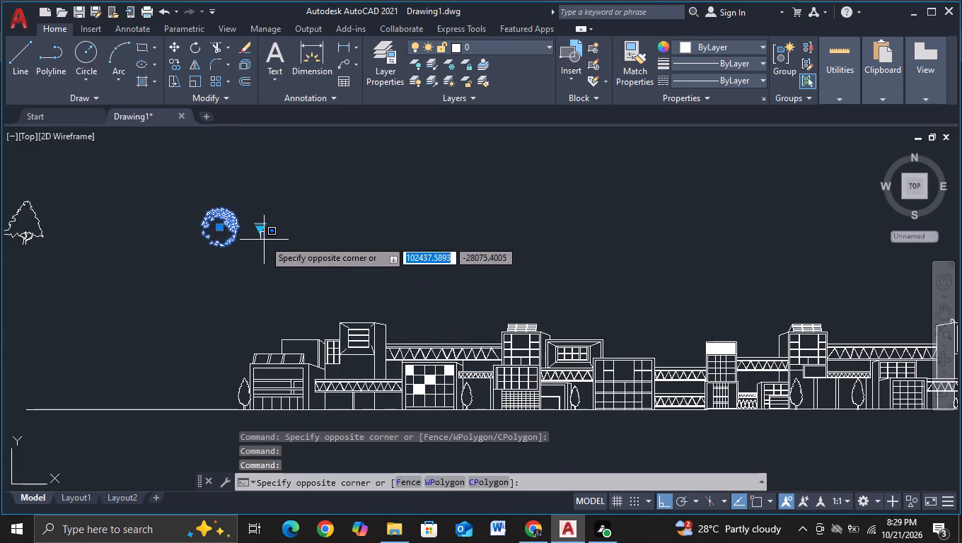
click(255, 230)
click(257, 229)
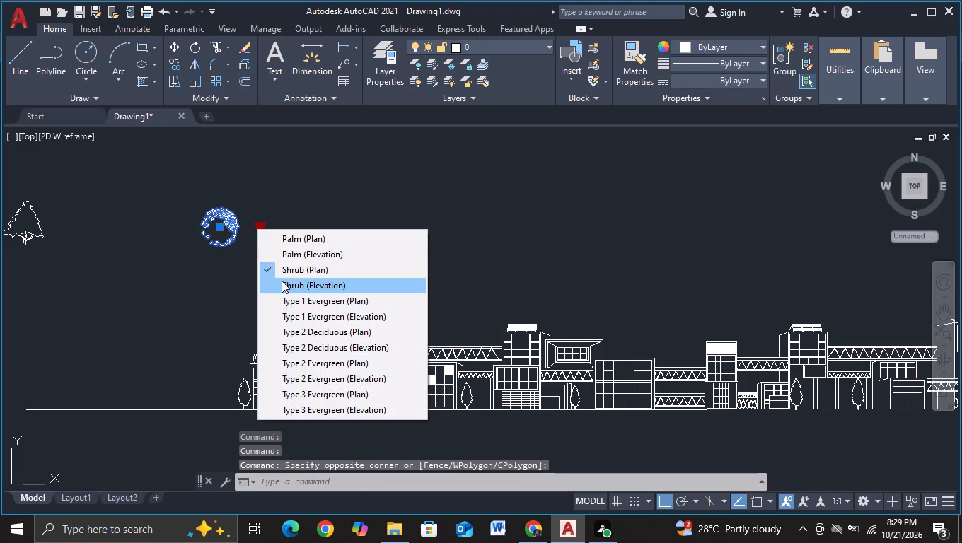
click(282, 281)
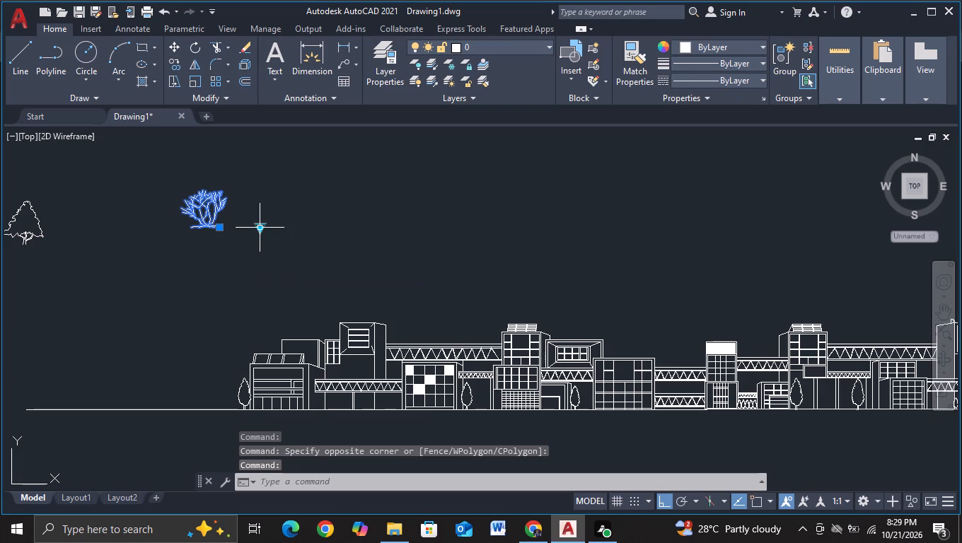
Switch the shrub block to the Type 1 Evergreen (Plan) view.
click(262, 231)
click(288, 304)
click(261, 233)
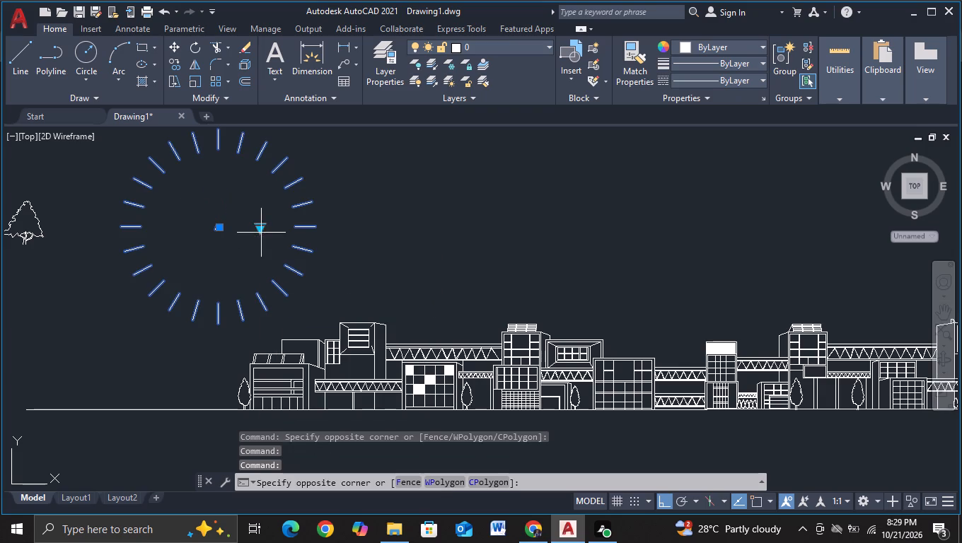
click(257, 233)
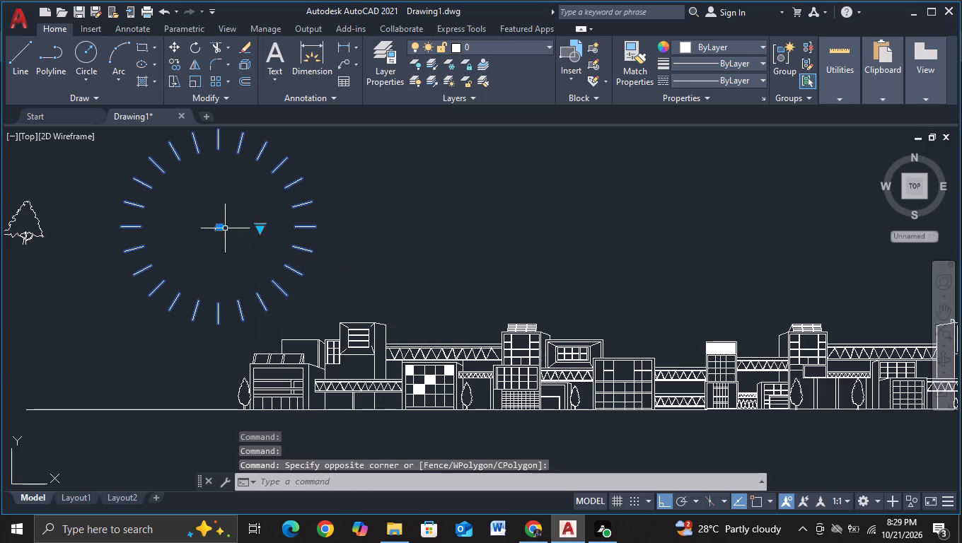
Shift the evergreen plan block slightly toward the neighbouring conifer by its insertion grip, with Ortho on.
click(221, 228)
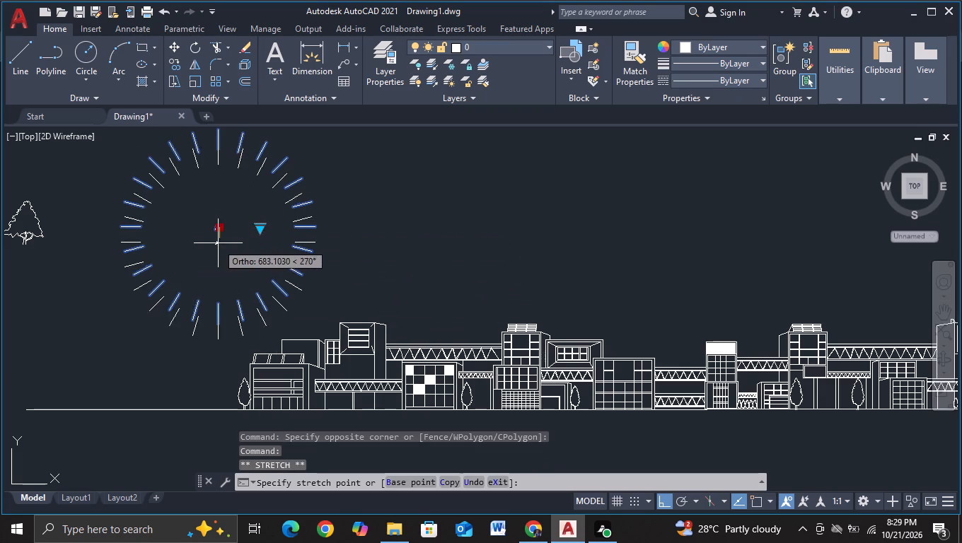
click(214, 229)
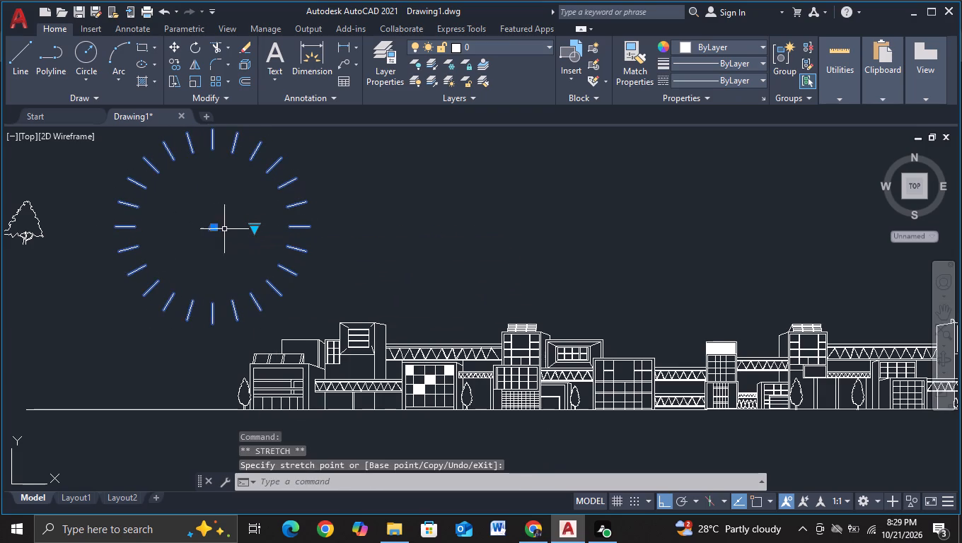
click(209, 229)
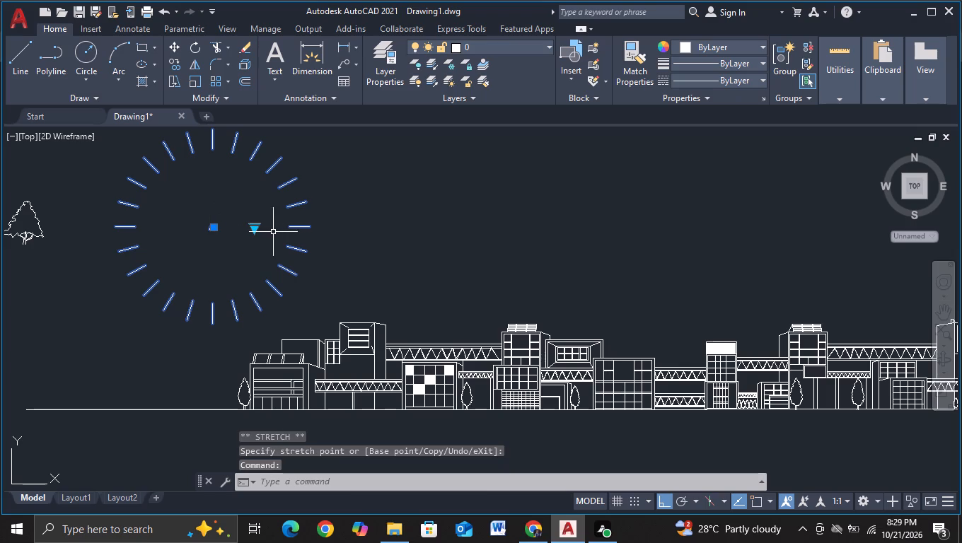
Examine the small triangular outline at the centre of the evergreen plan block.
scroll(221, 229, up, 4)
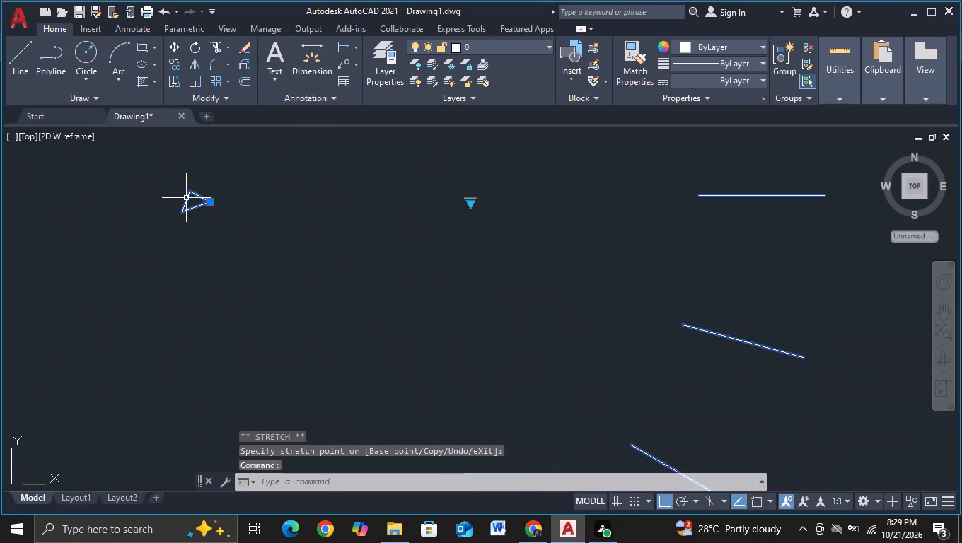
click(186, 197)
drag(185, 208, 181, 226)
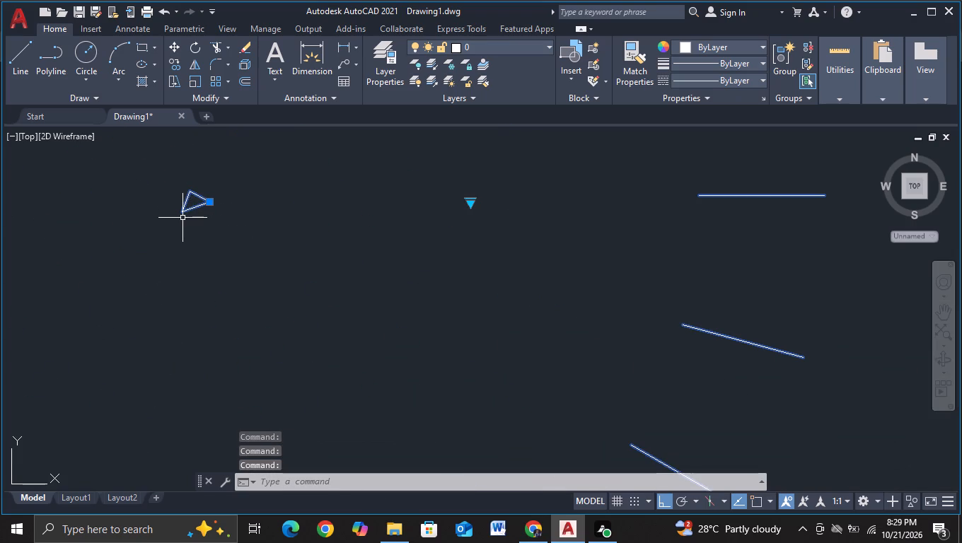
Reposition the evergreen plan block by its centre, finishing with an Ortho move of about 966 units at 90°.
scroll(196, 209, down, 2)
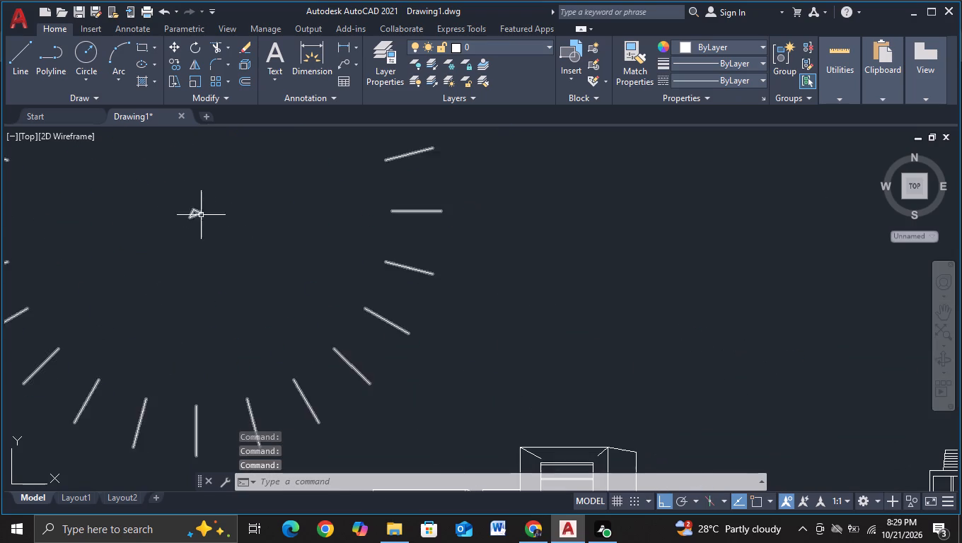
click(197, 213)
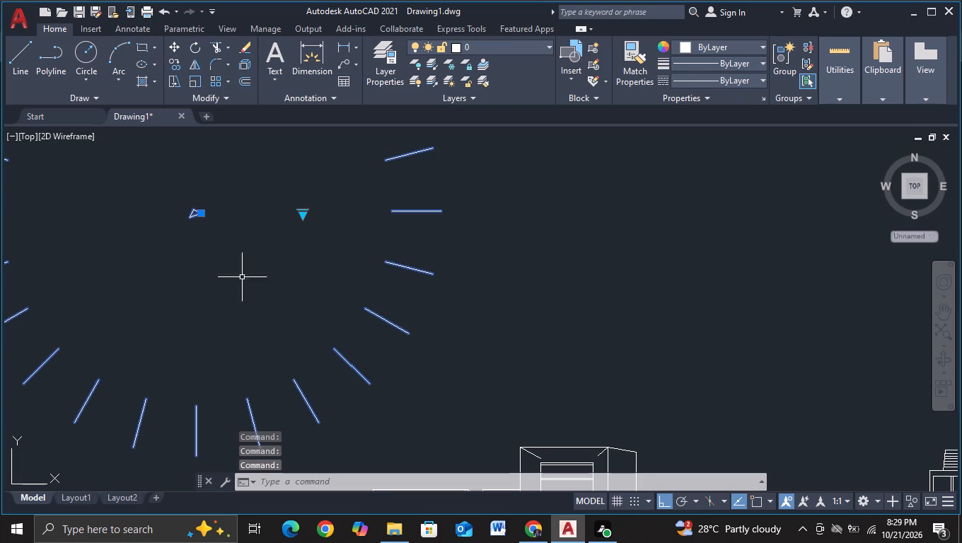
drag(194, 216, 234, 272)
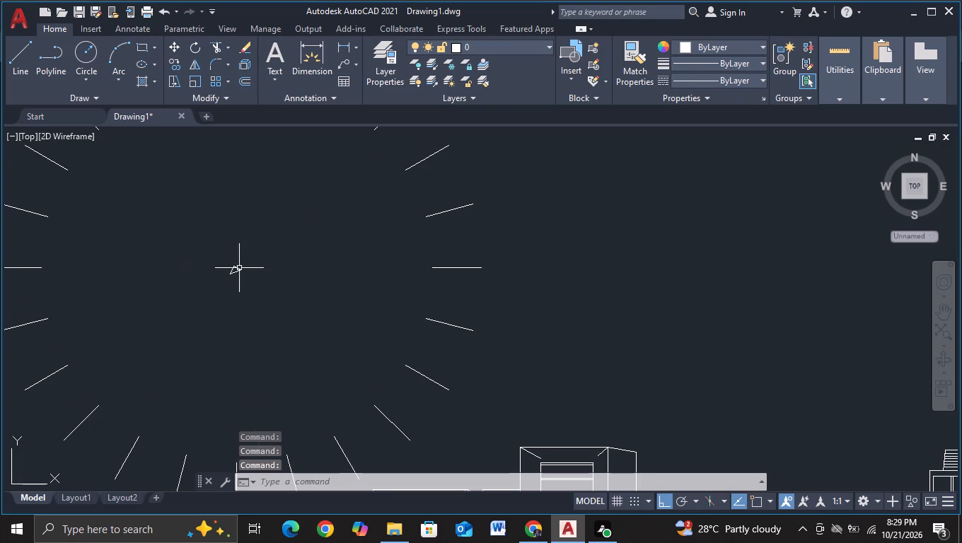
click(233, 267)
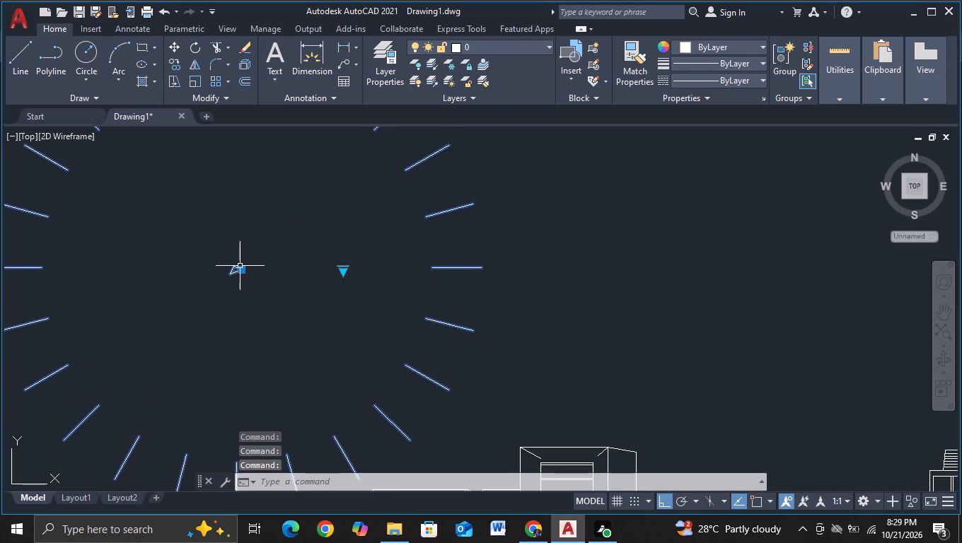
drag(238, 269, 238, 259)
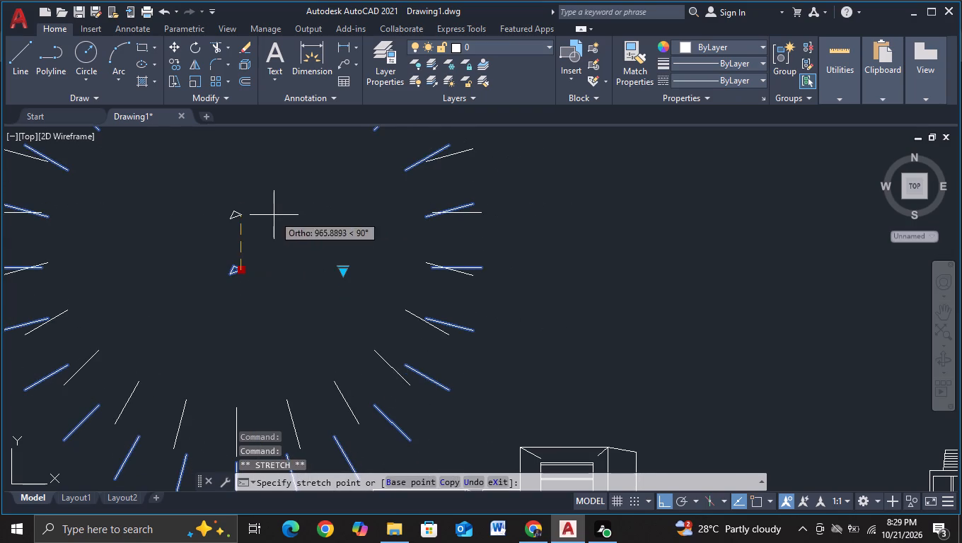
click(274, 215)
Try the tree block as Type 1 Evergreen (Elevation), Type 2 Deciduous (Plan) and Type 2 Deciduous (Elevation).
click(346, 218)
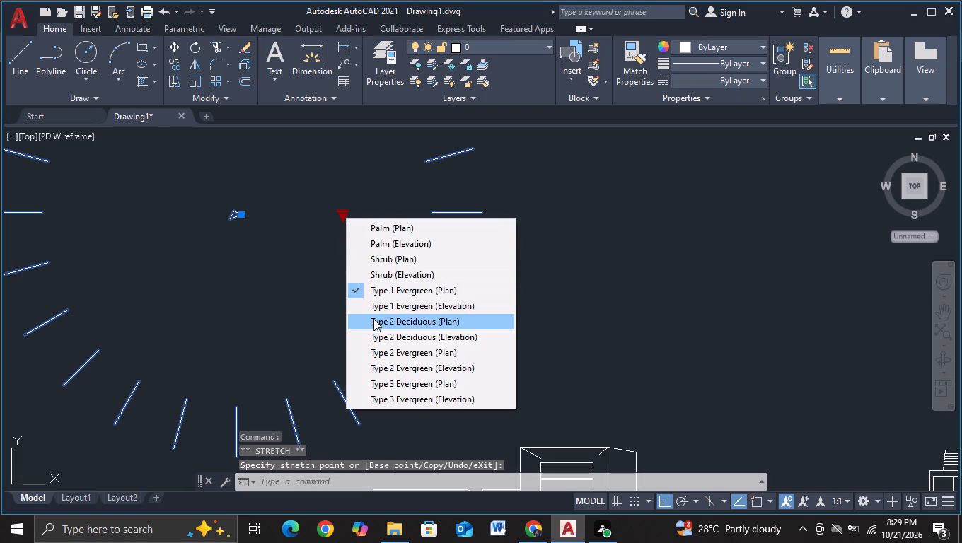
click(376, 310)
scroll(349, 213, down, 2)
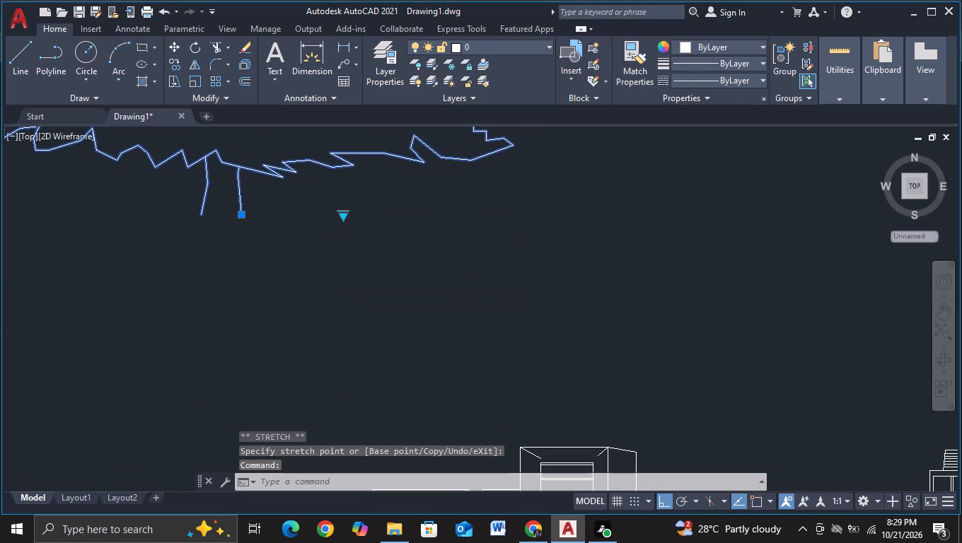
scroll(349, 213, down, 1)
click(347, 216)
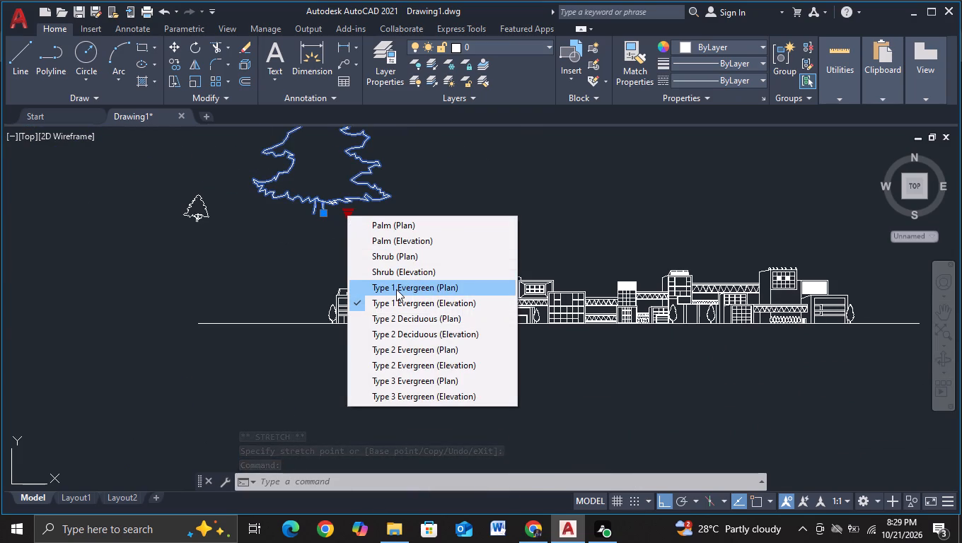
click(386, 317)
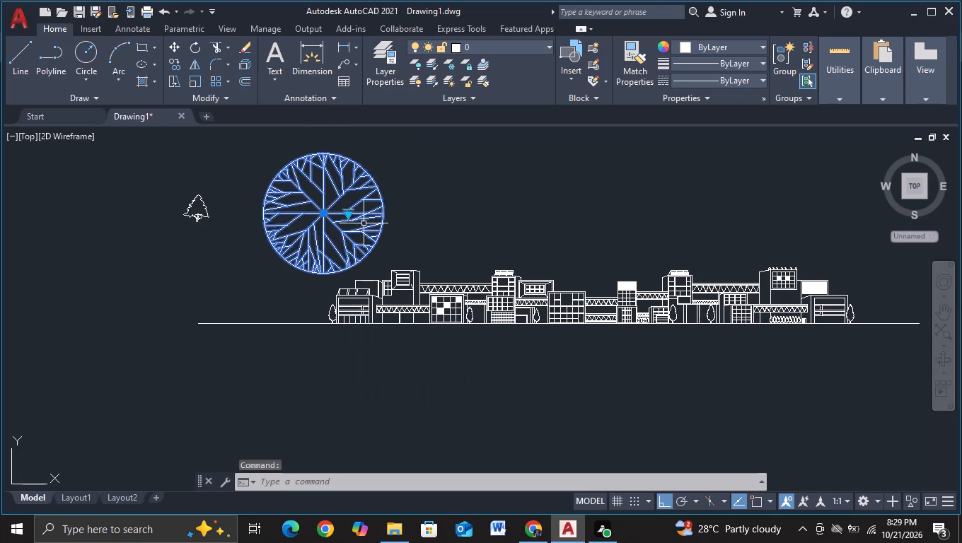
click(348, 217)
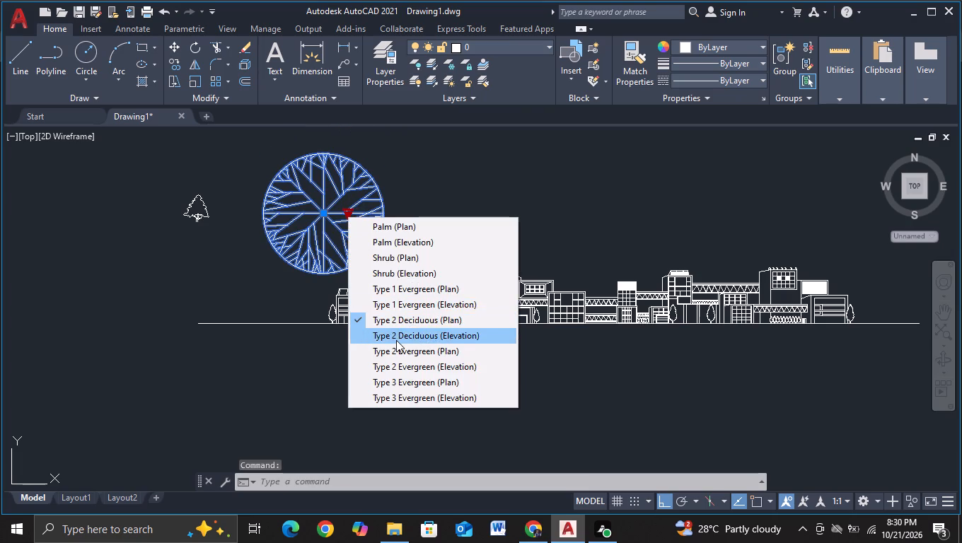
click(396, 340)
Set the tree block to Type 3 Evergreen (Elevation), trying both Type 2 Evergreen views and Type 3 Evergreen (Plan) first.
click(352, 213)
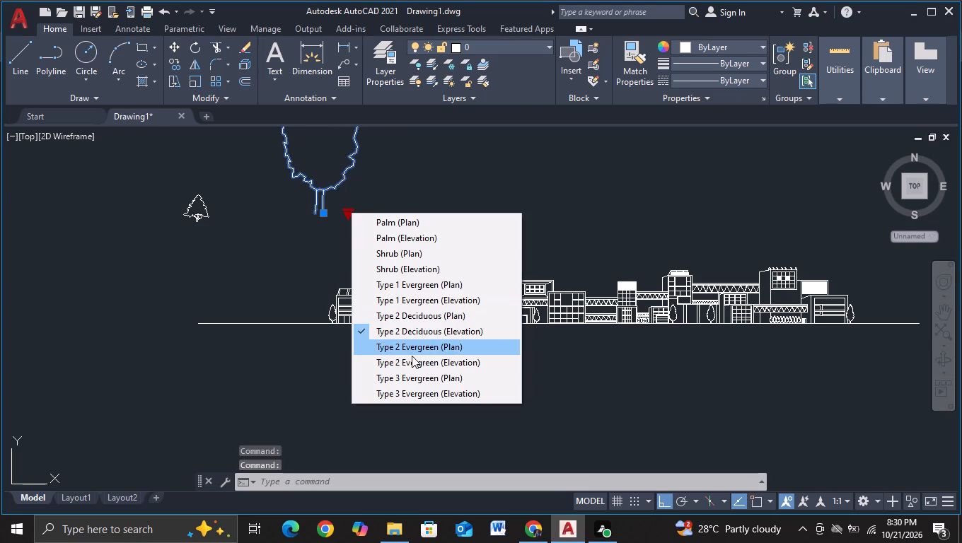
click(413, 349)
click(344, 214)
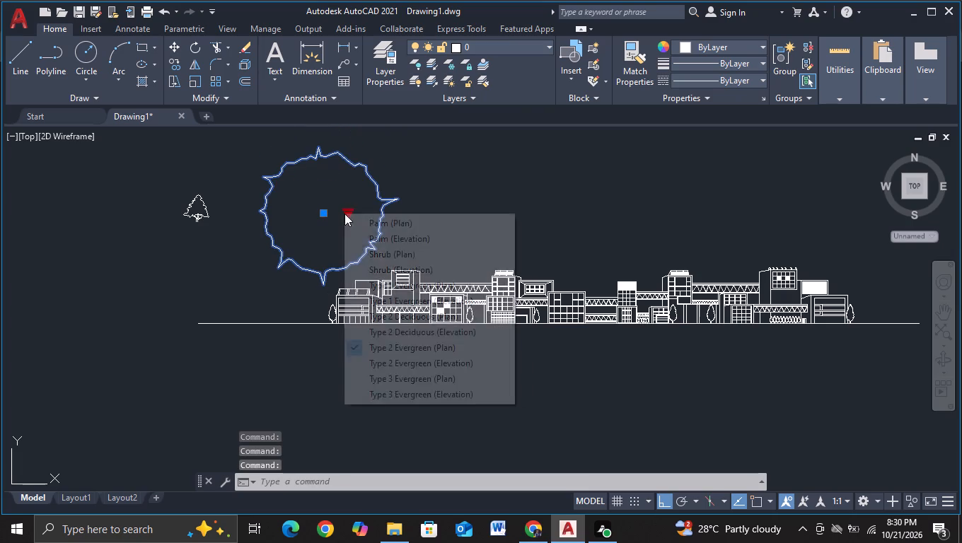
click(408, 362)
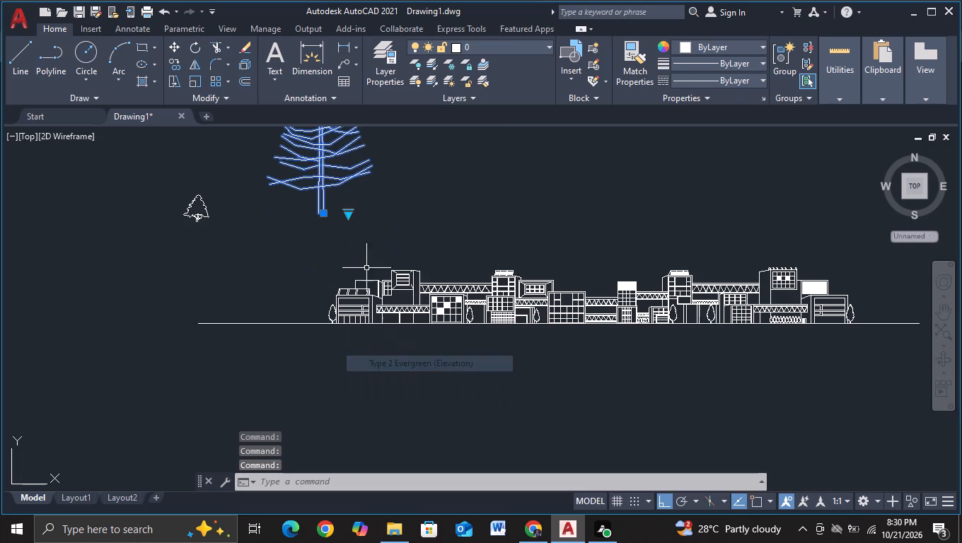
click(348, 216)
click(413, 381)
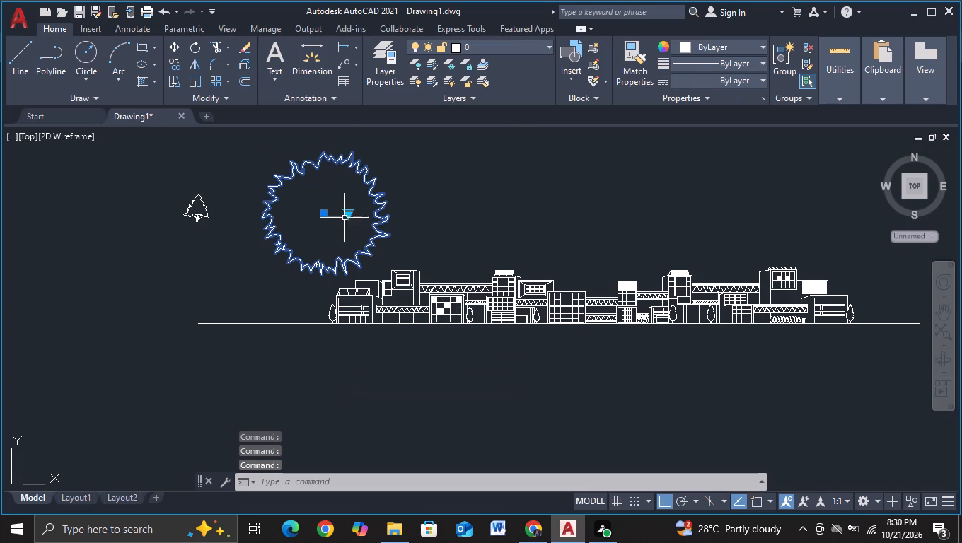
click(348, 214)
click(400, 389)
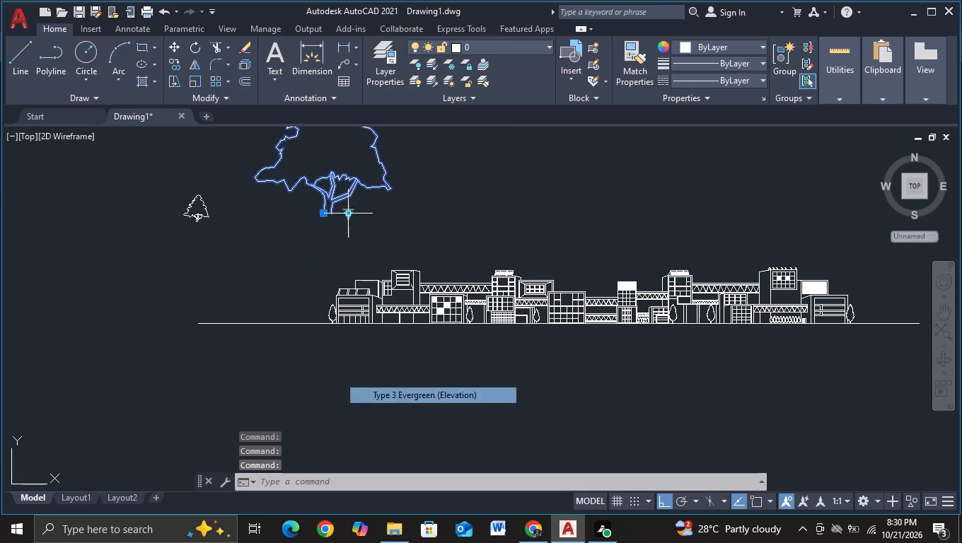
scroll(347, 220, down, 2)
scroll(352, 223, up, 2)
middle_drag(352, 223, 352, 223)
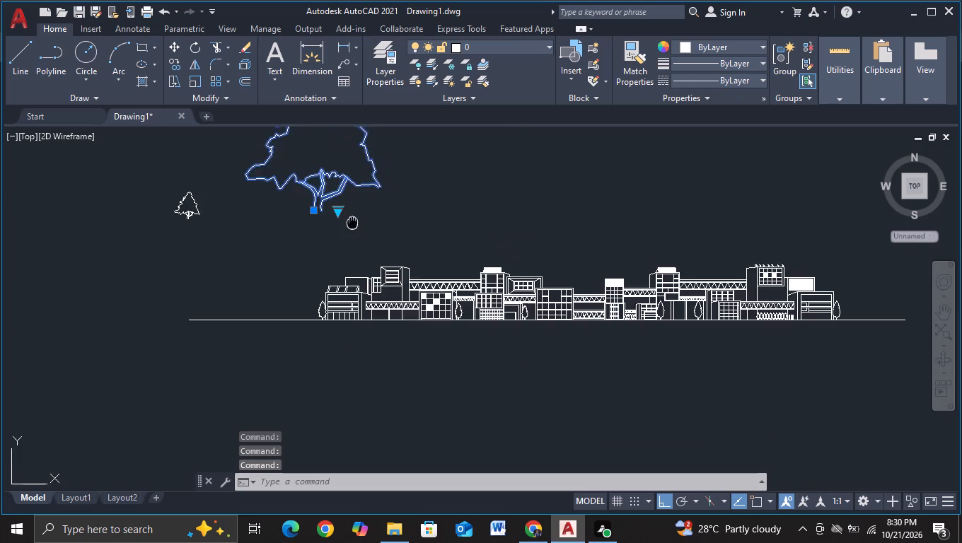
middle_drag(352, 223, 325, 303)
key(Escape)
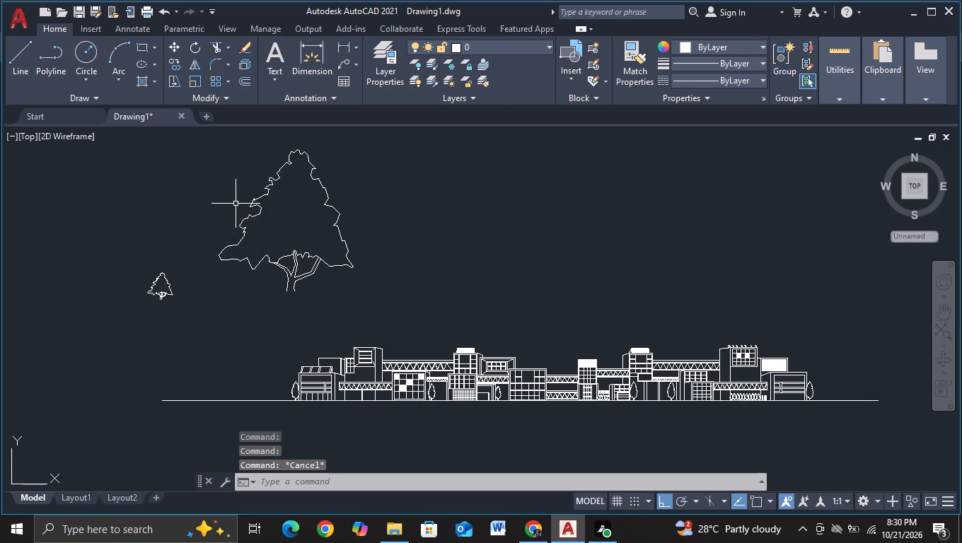
Erase the small conifer and the large evergreen standing above the facade elevation.
scroll(253, 259, down, 1)
drag(158, 230, 245, 314)
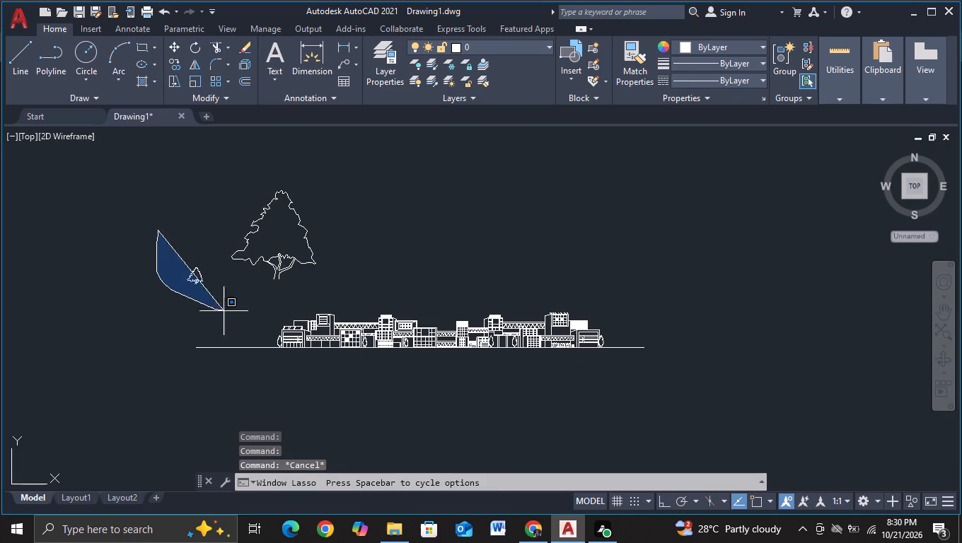
drag(245, 314, 248, 149)
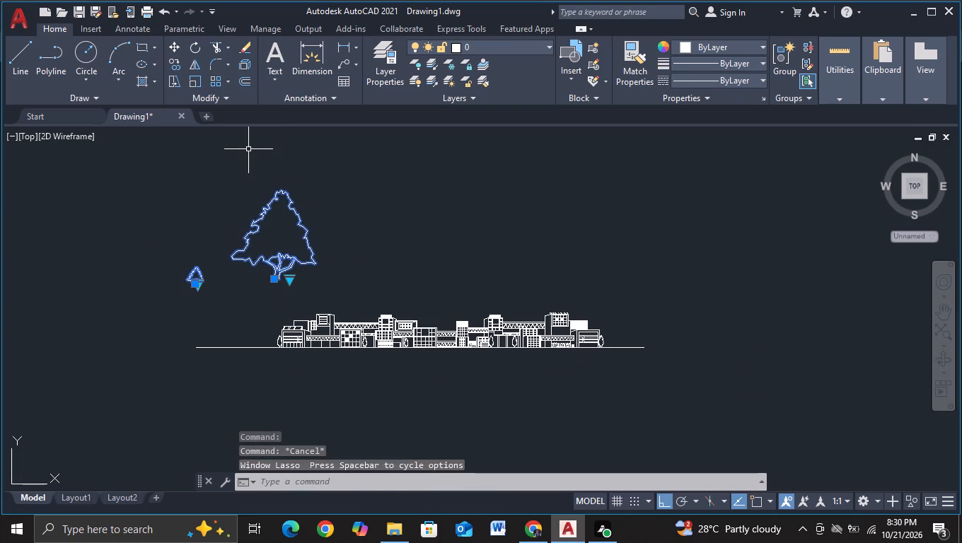
key(Delete)
With Osnap on, draw a horizontal line from the narrow window's lower corner to the tower's front edge, trimming the overhang.
scroll(374, 238, up, 2)
middle_drag(373, 296, 379, 202)
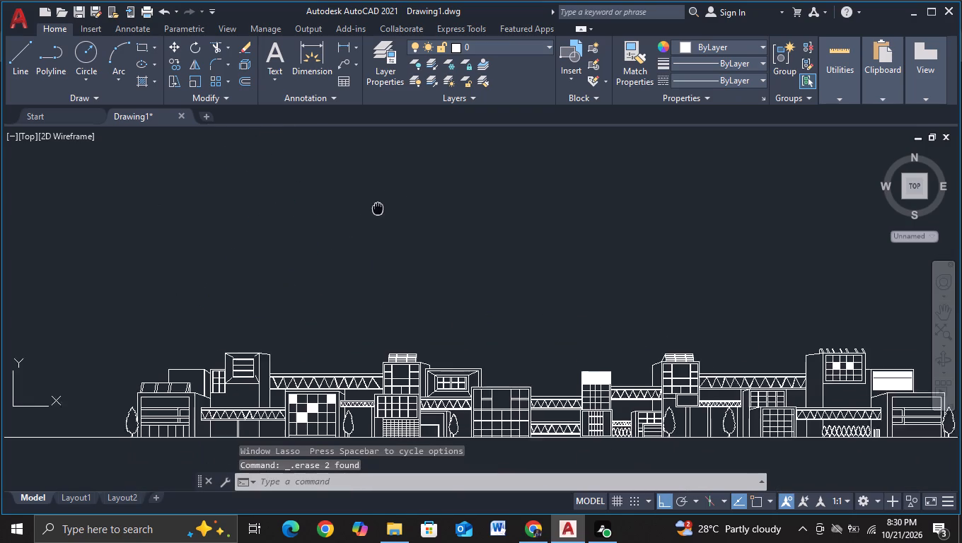
middle_drag(420, 310, 405, 230)
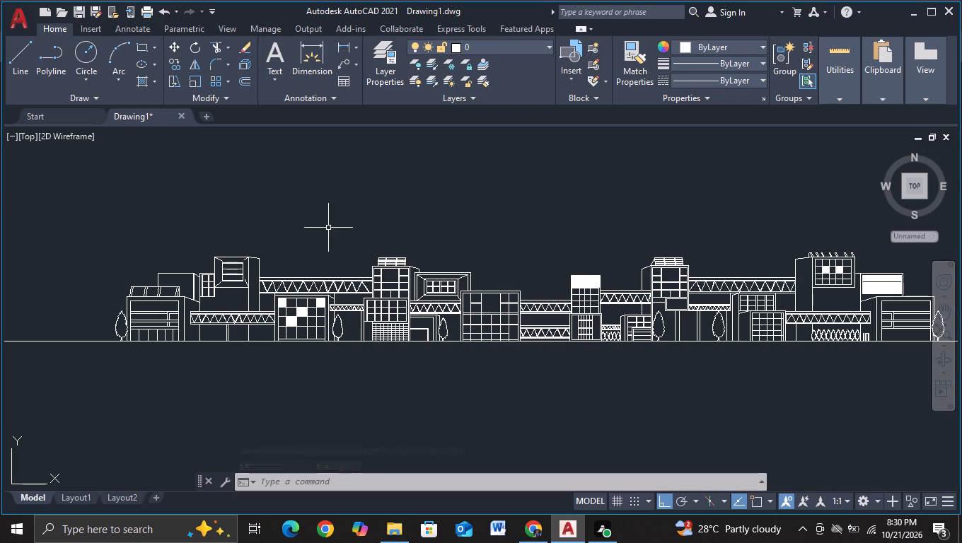
scroll(302, 267, up, 2)
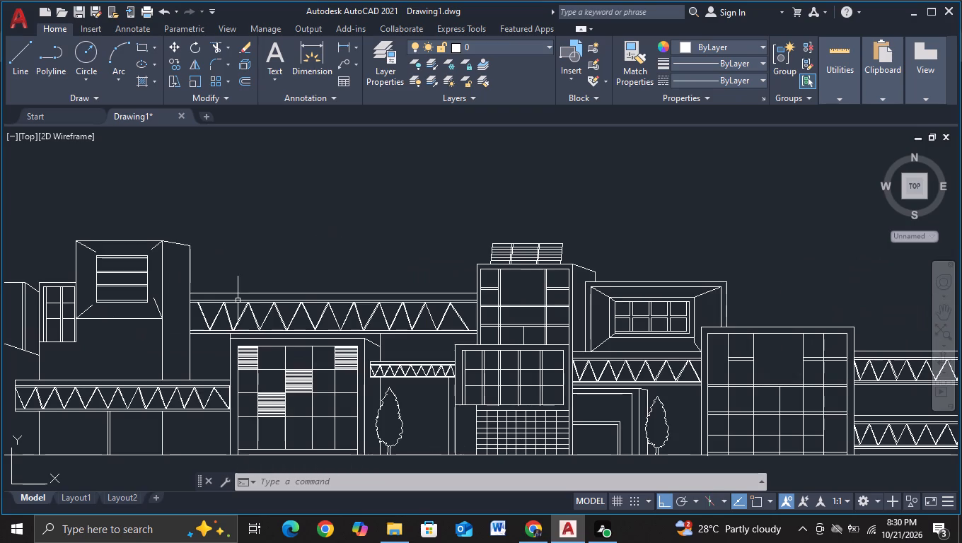
middle_drag(92, 368, 149, 322)
click(8, 54)
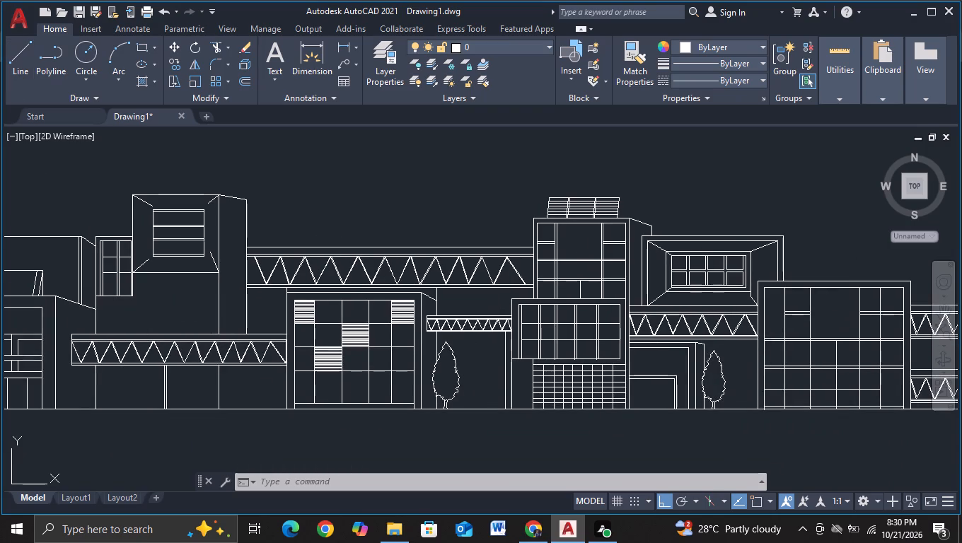
scroll(103, 305, up, 2)
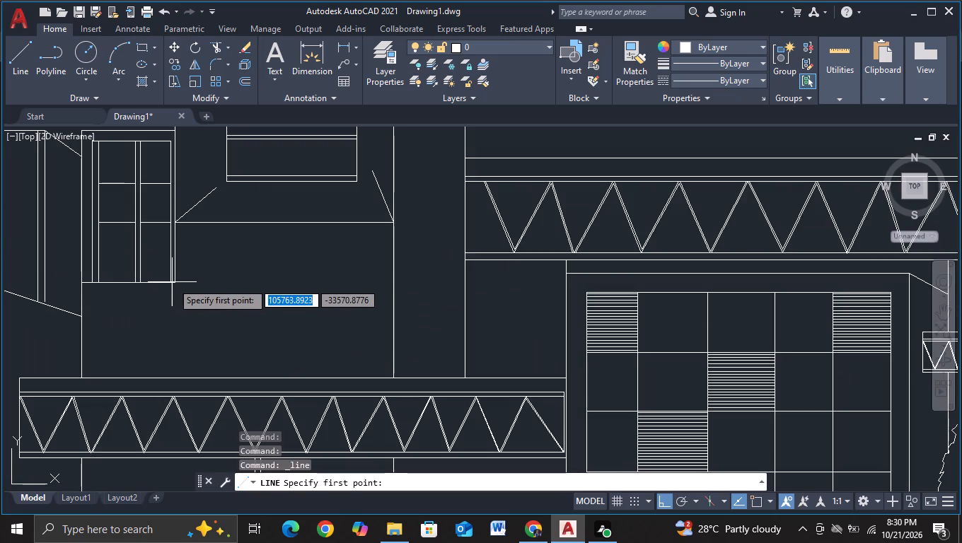
key(F3)
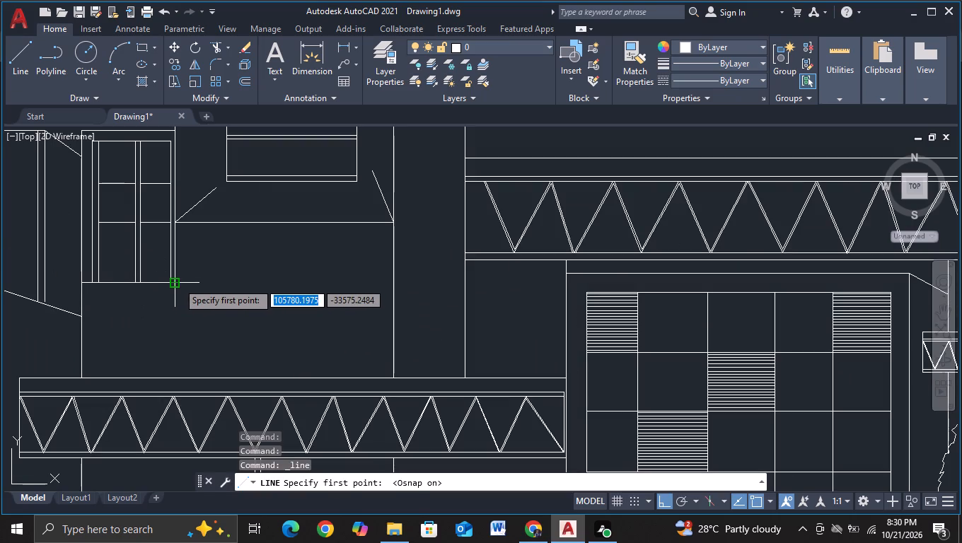
click(178, 282)
click(408, 254)
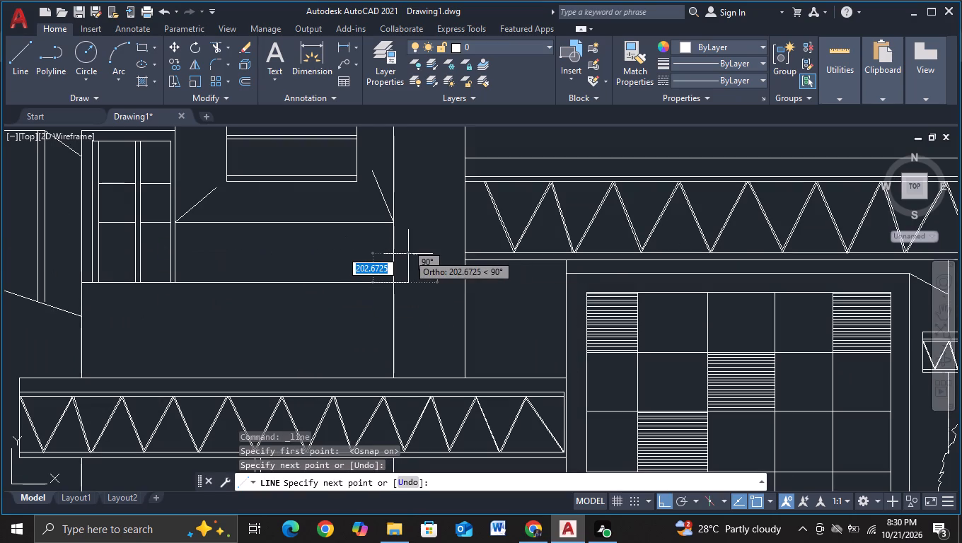
key(Escape)
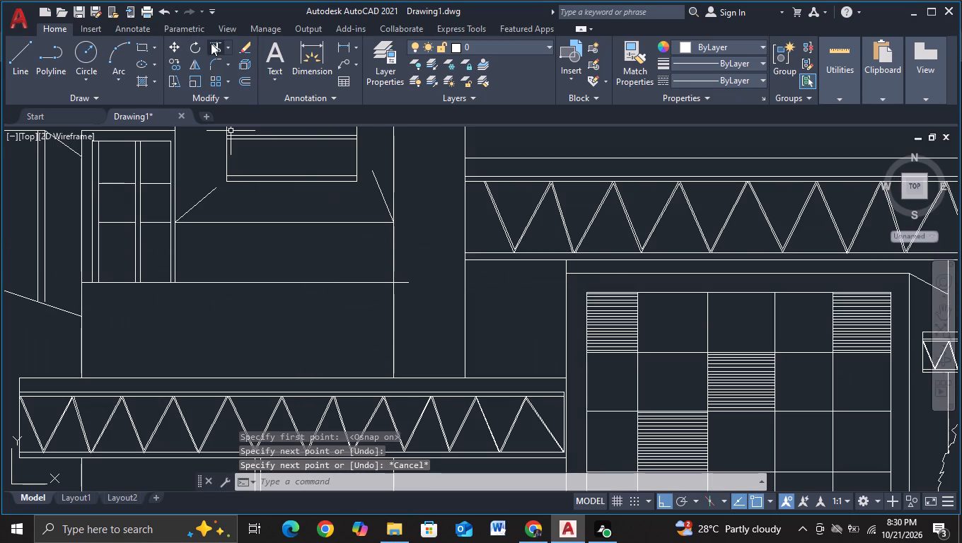
click(210, 43)
click(404, 284)
Draw a second horizontal line across the tower wall just below the first, slightly overshooting both wall edges.
scroll(359, 306, down, 2)
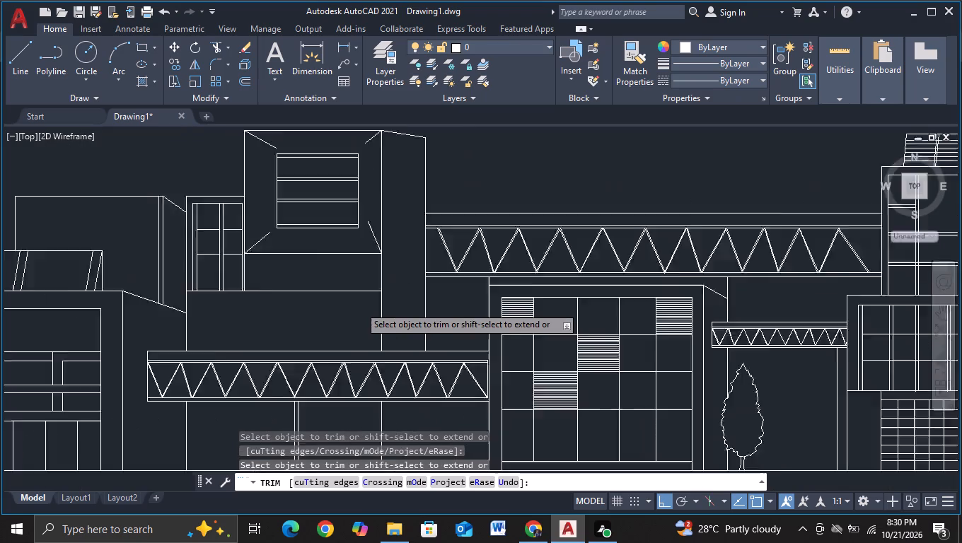
middle_drag(333, 319, 308, 301)
middle_drag(274, 303, 273, 274)
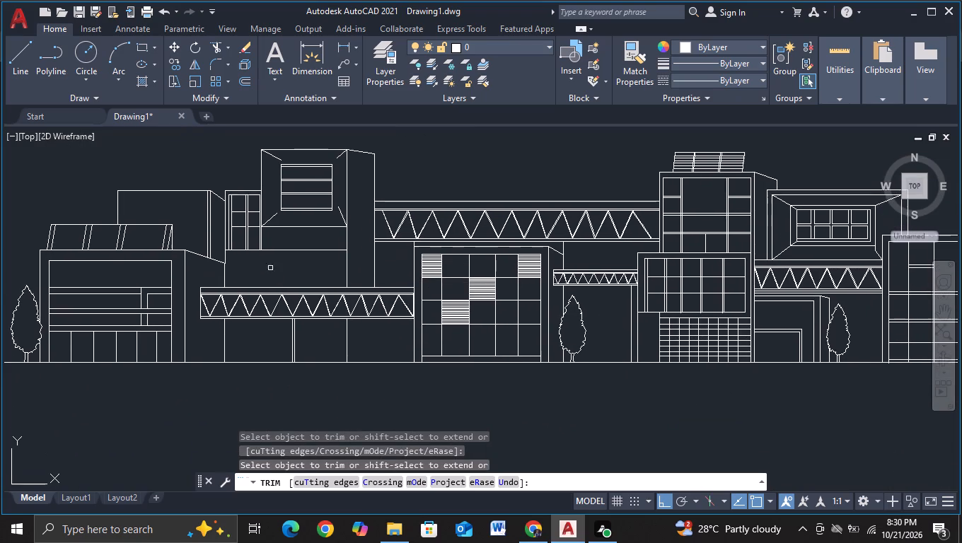
click(24, 72)
scroll(190, 212, up, 3)
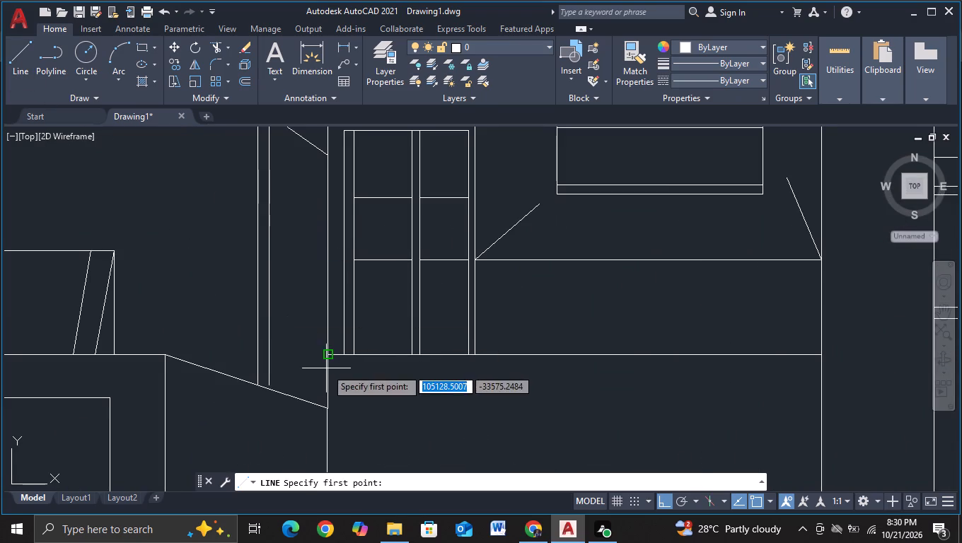
middle_drag(326, 368, 298, 328)
click(287, 334)
middle_drag(456, 333, 105, 339)
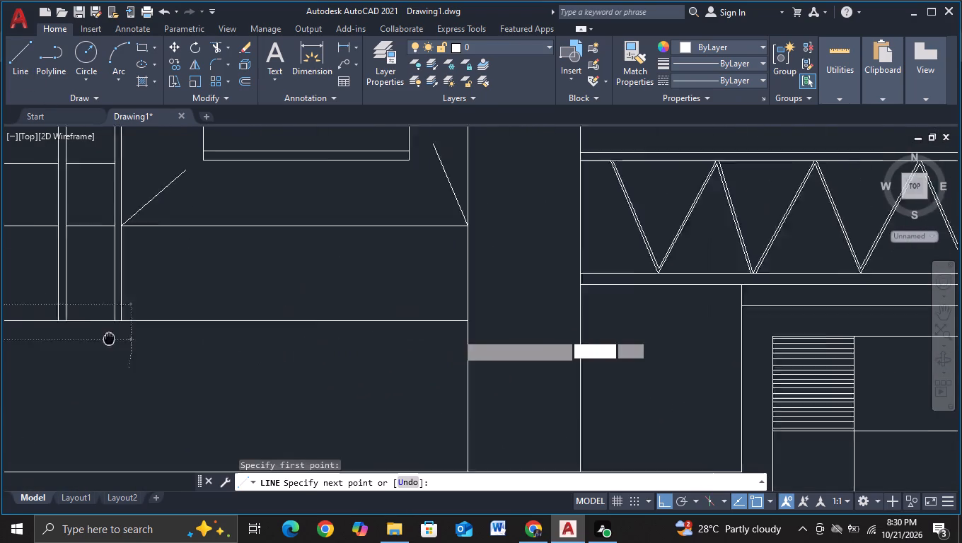
middle_drag(105, 339, 105, 339)
click(492, 361)
key(Escape)
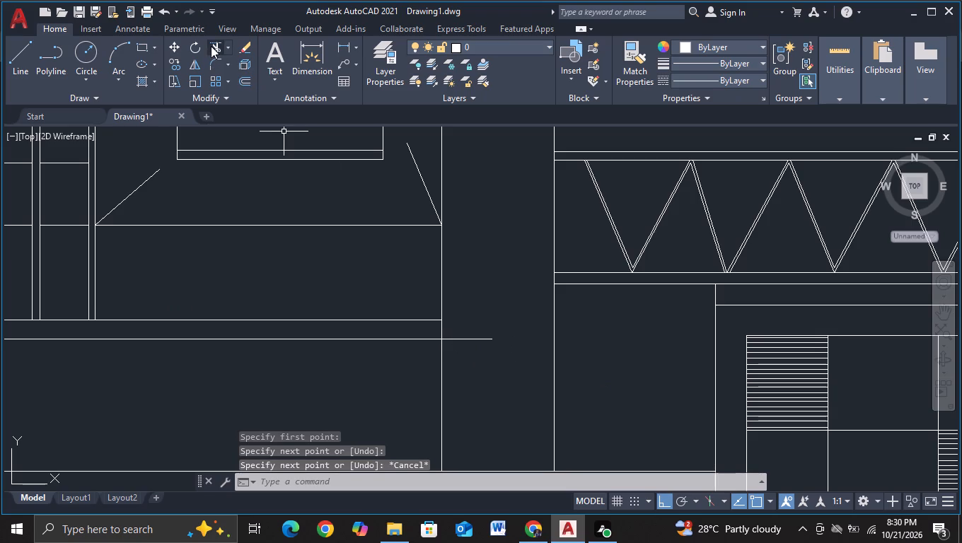
Trim both overhanging ends of the lower horizontal line back to the tower's wall edges.
click(211, 46)
drag(485, 327, 477, 380)
middle_drag(306, 383, 591, 266)
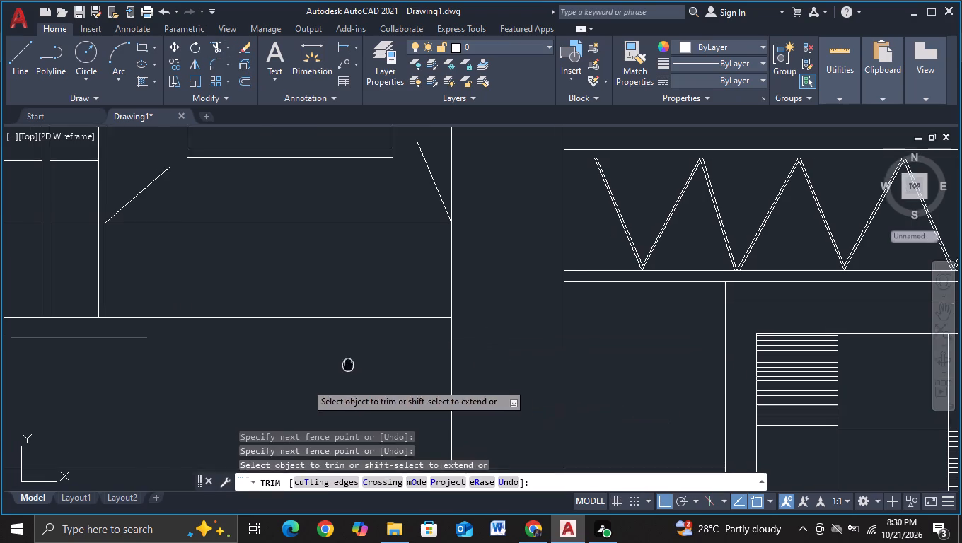
click(227, 221)
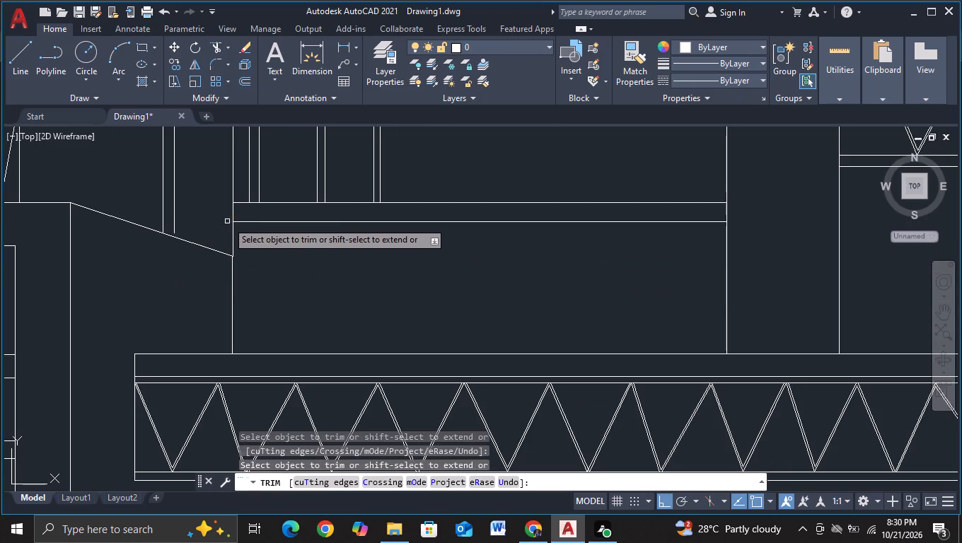
scroll(335, 249, down, 3)
middle_drag(400, 267, 274, 305)
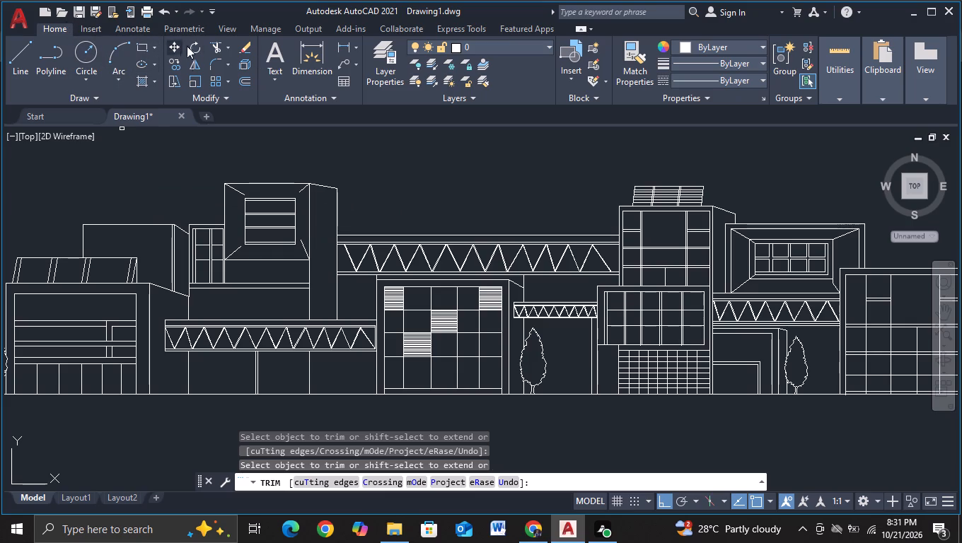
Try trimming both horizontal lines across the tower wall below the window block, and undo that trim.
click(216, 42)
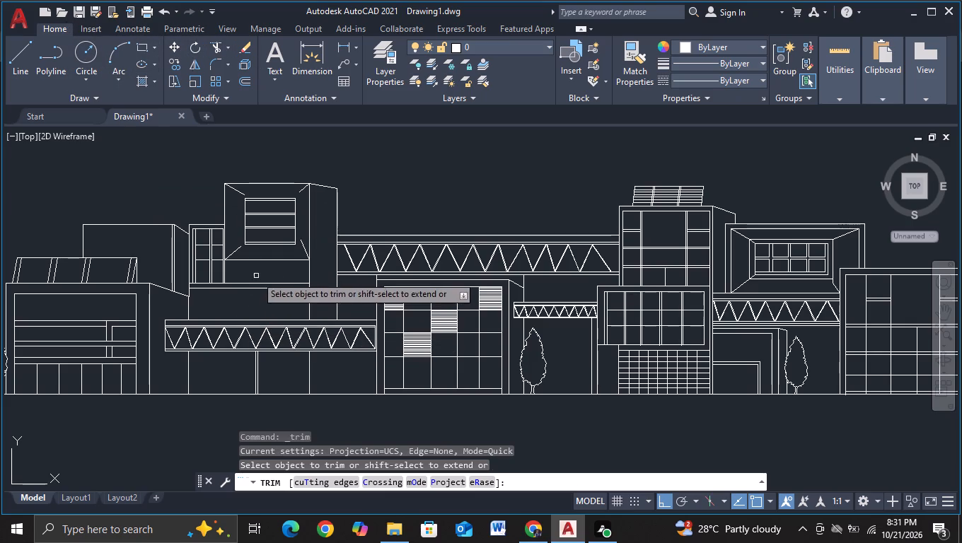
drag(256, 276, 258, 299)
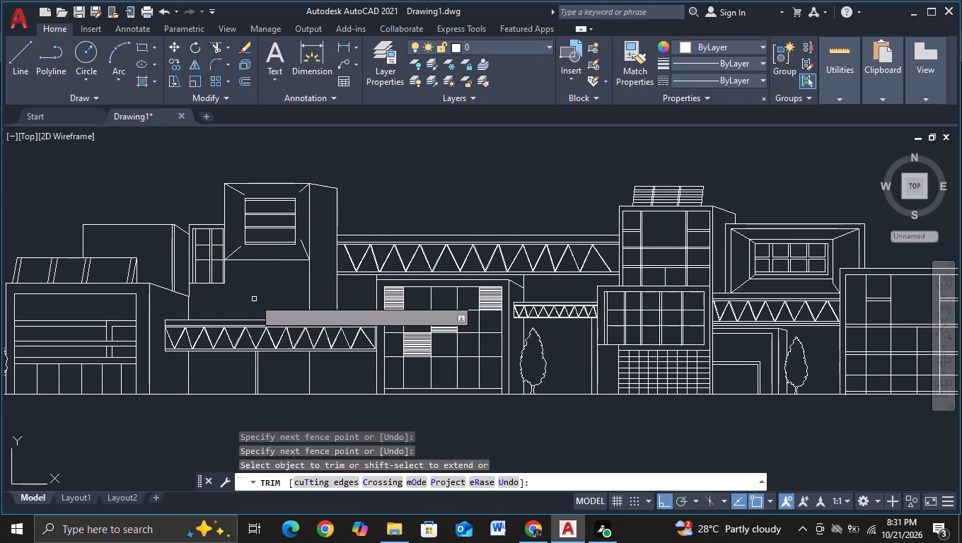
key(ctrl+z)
Draw a vertical line from the narrow window frame's lower corner down past the second horizontal line.
scroll(253, 298, up, 3)
middle_drag(147, 284, 243, 329)
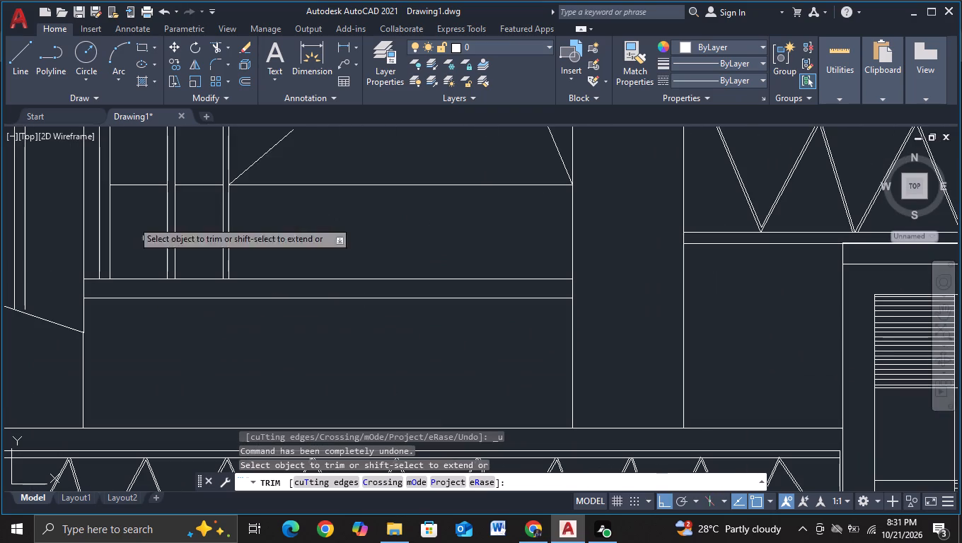
click(24, 72)
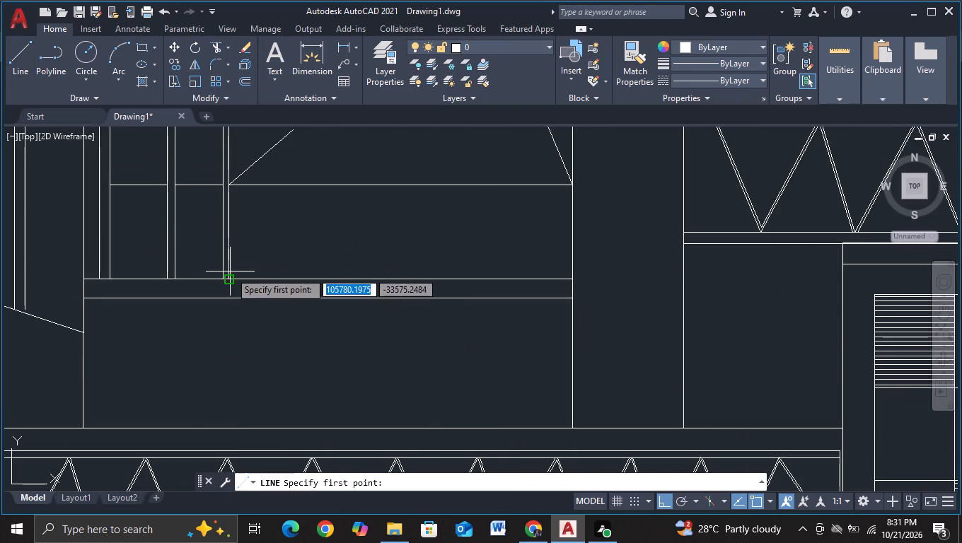
click(230, 271)
click(210, 333)
key(Escape)
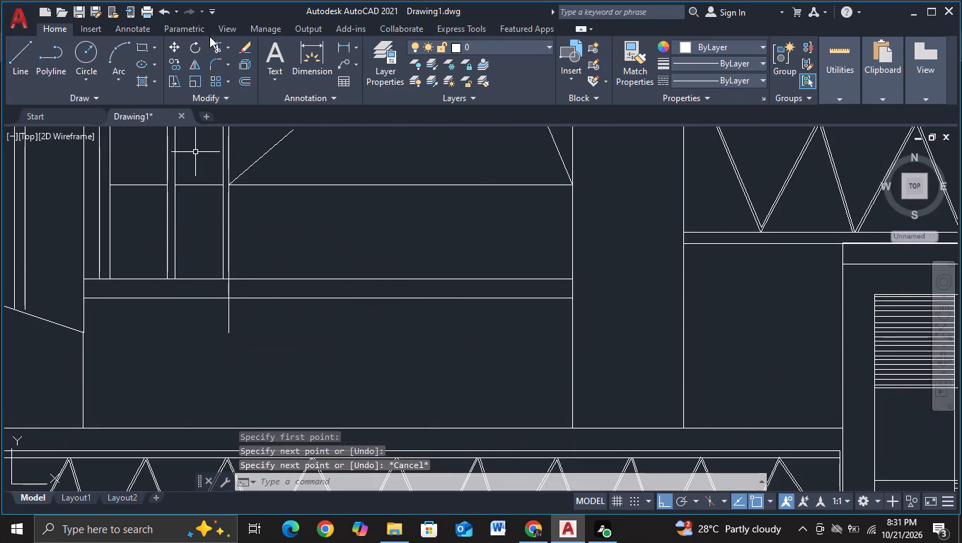
Trim both horizontal lines back to the new vertical line and cut its lower overhang, leaving a closed ledge under the narrow window.
click(214, 44)
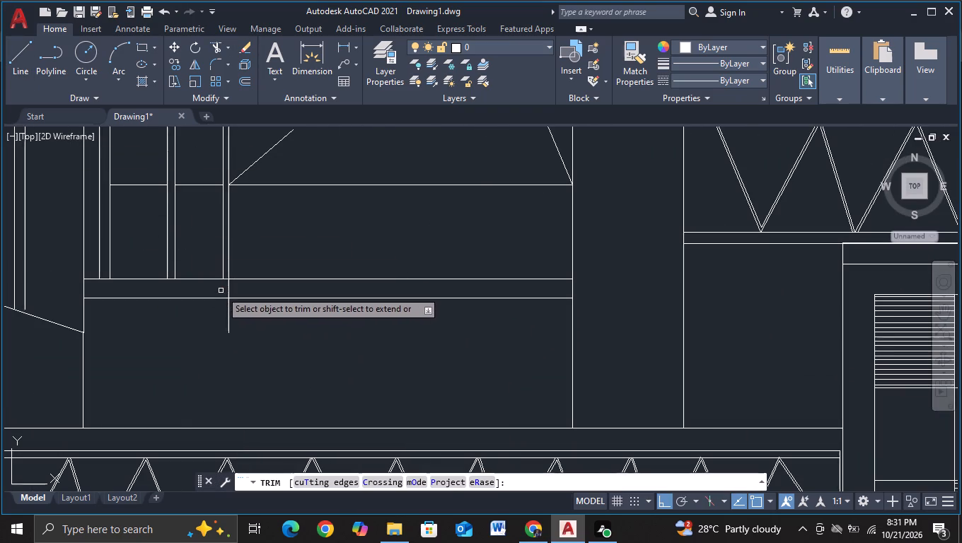
click(221, 291)
click(256, 263)
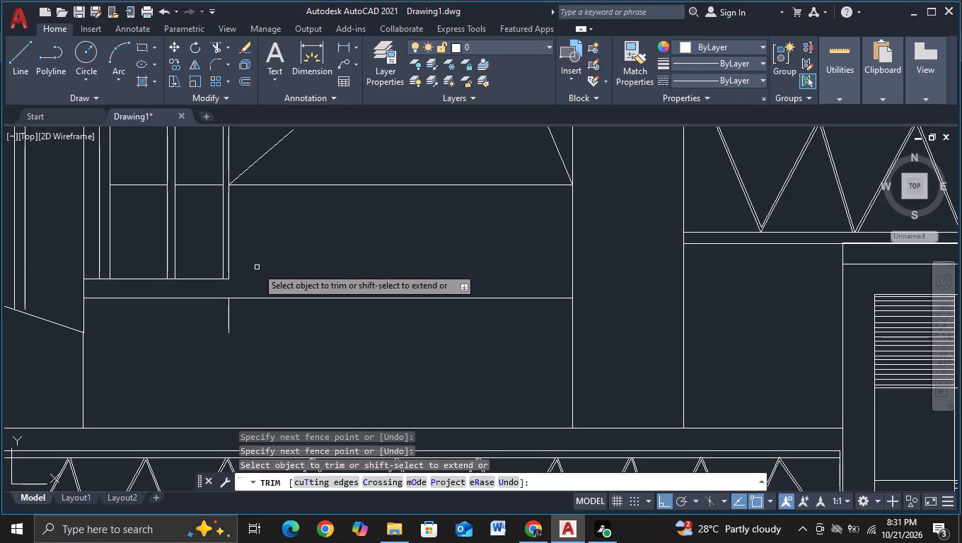
key(ctrl+z)
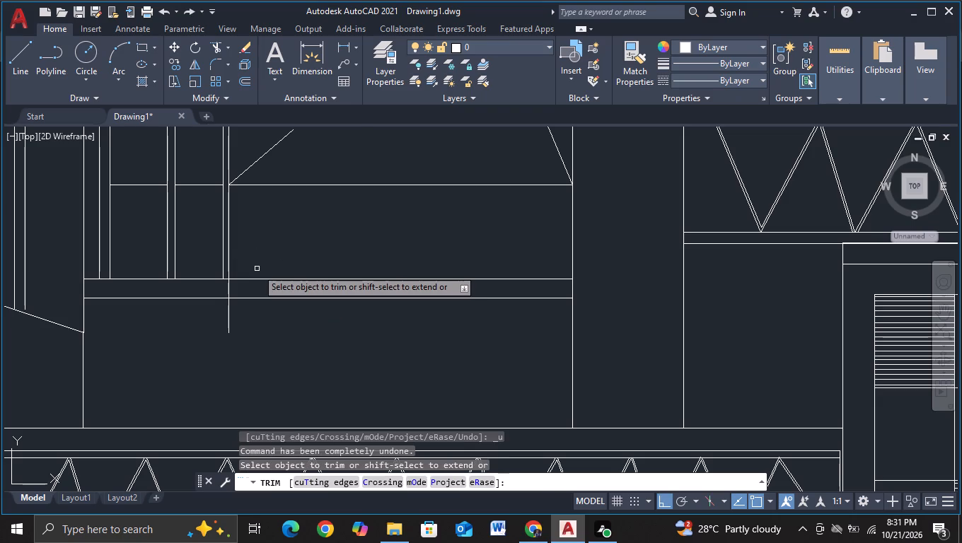
drag(264, 271, 250, 349)
drag(219, 316, 273, 317)
scroll(274, 317, down, 1)
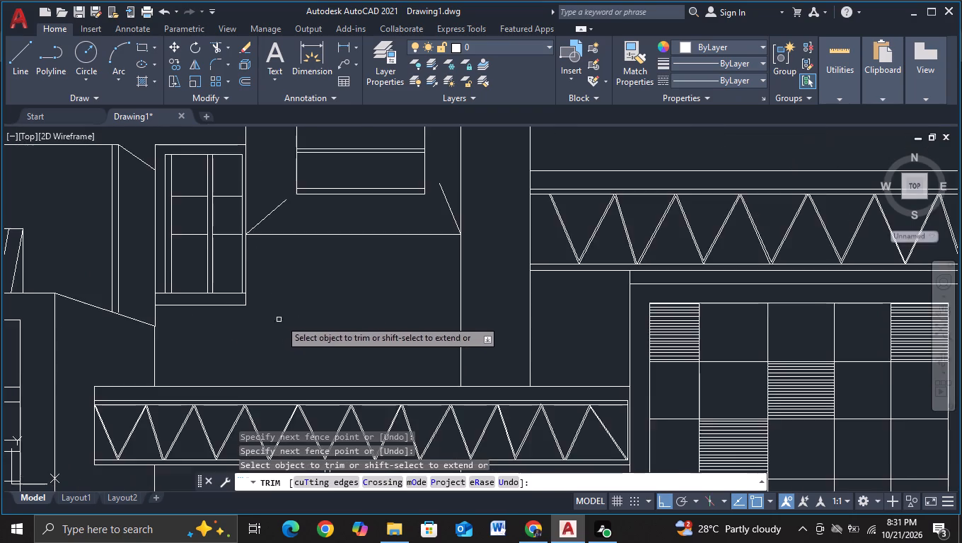
scroll(294, 322, down, 2)
key(Escape)
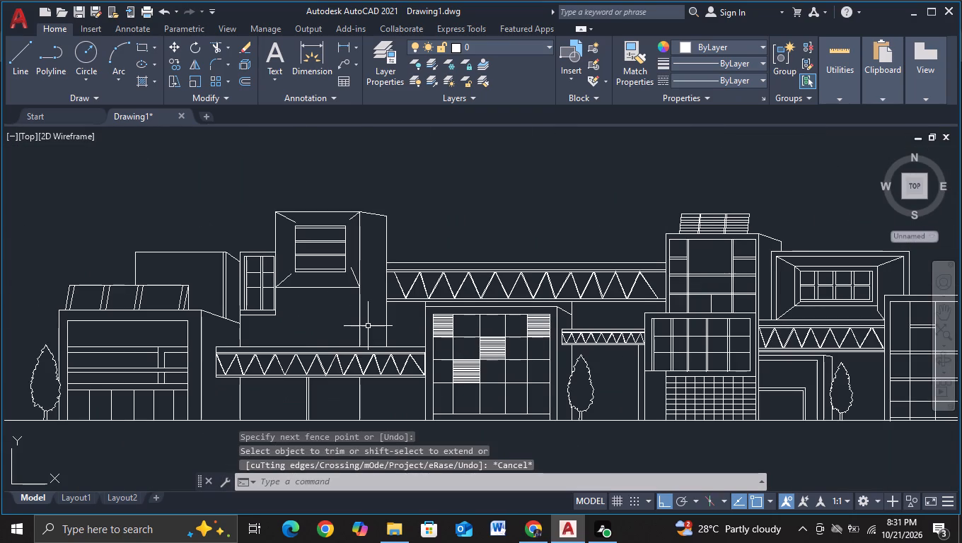
Look over the whole facade elevation from end to end to check the remaining details.
middle_drag(369, 325, 376, 222)
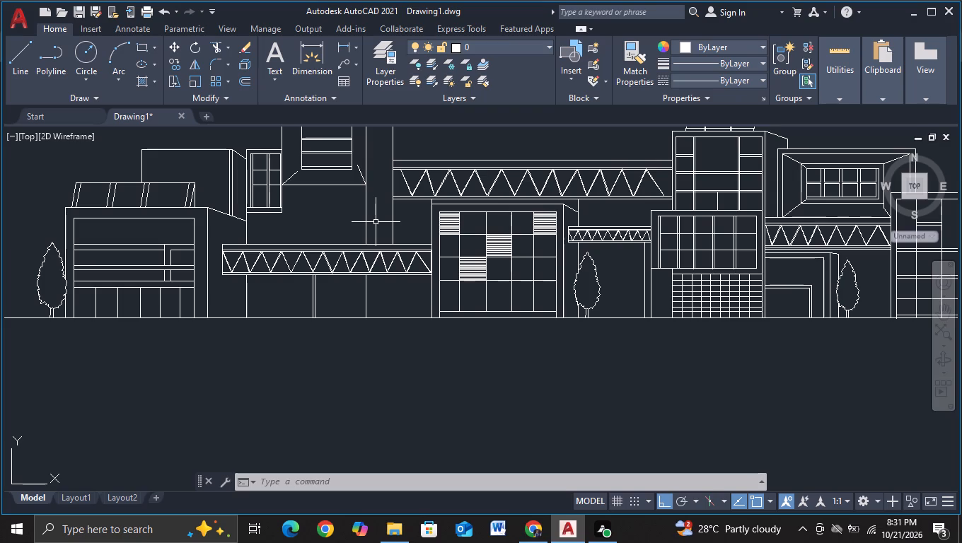
scroll(376, 222, down, 2)
middle_drag(347, 307, 282, 298)
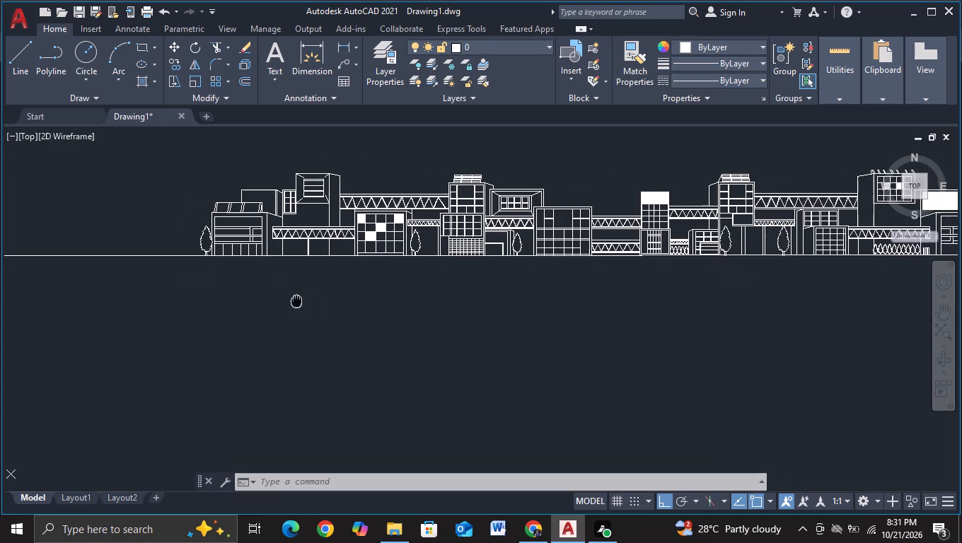
middle_drag(386, 315, 234, 299)
middle_drag(285, 301, 308, 326)
scroll(303, 334, down, 1)
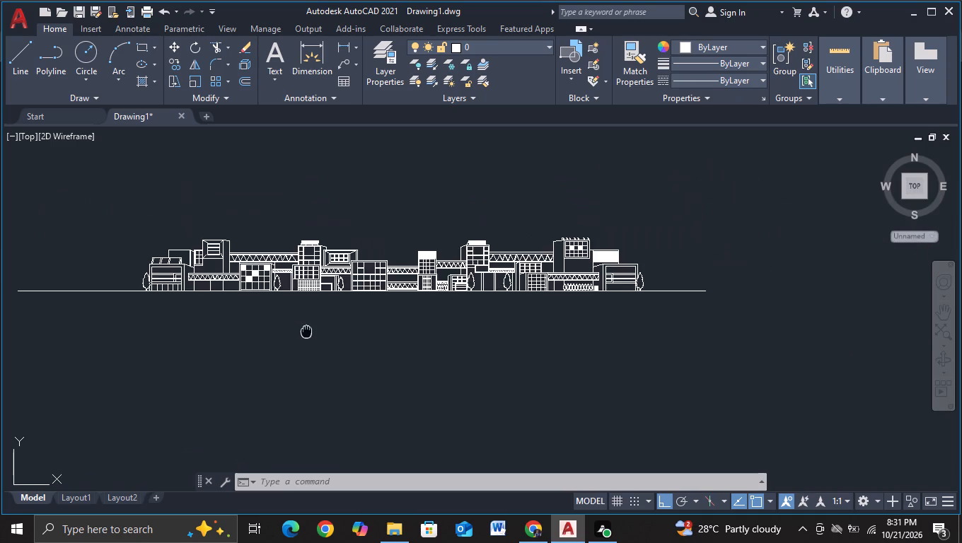
middle_drag(308, 326, 317, 306)
scroll(317, 306, up, 2)
middle_drag(317, 306, 323, 381)
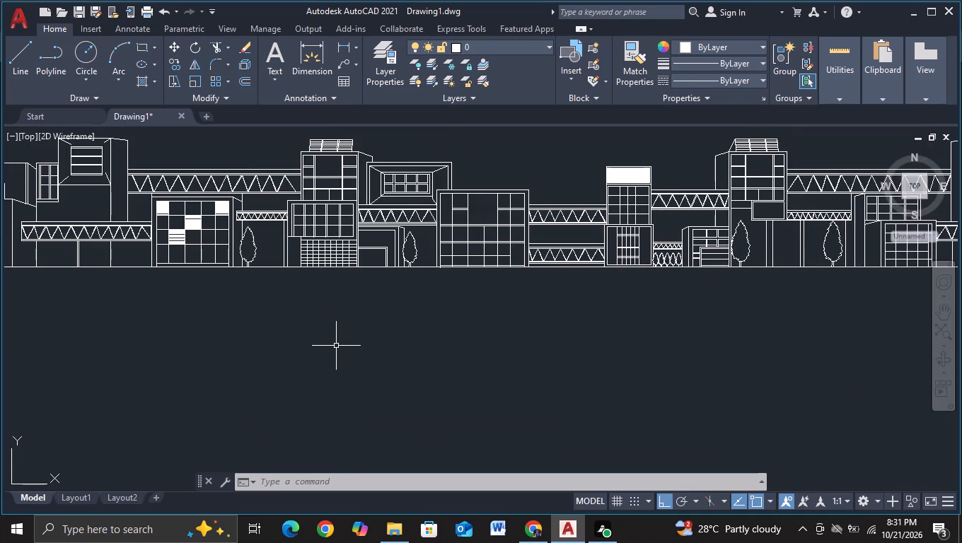
middle_drag(486, 339, 250, 301)
middle_drag(347, 306, 374, 351)
scroll(375, 351, down, 1)
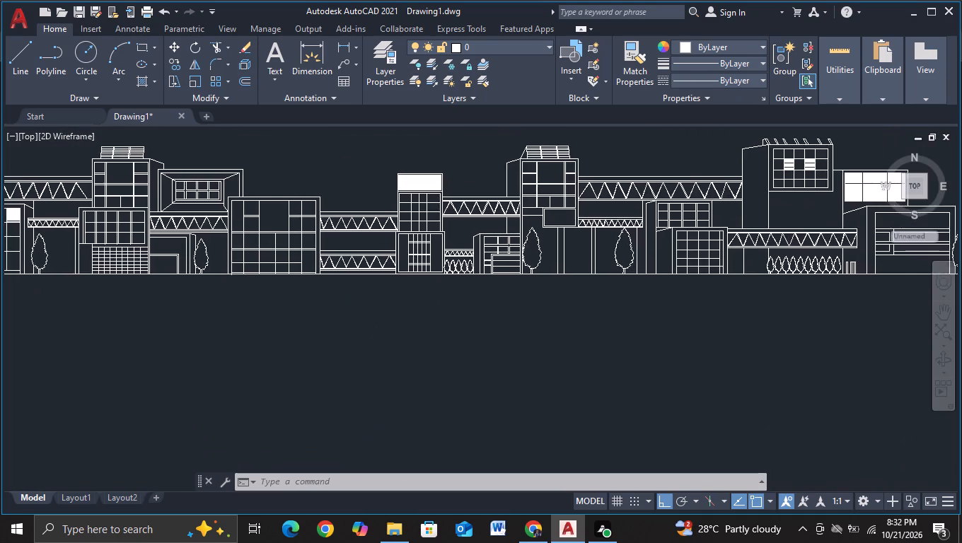
middle_drag(375, 355, 495, 308)
middle_drag(372, 325, 422, 317)
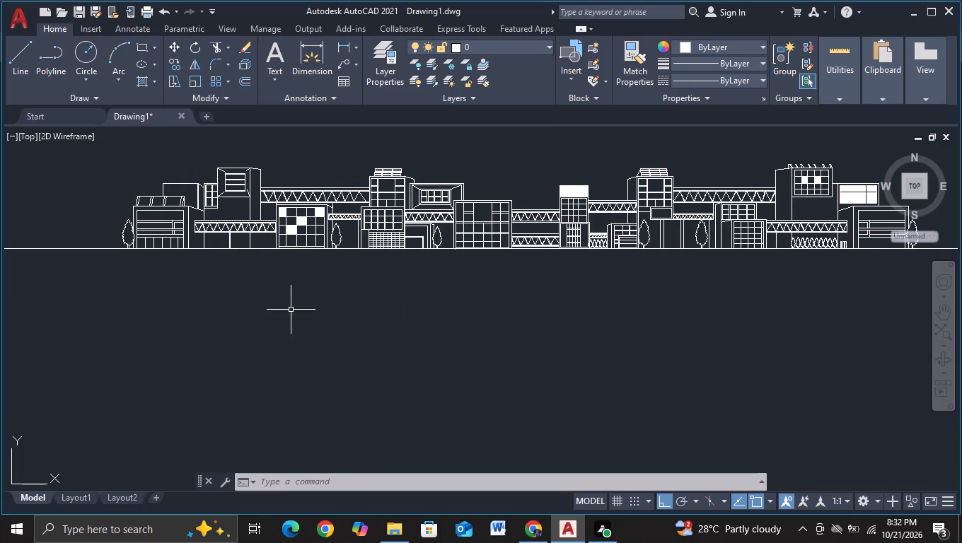
Remove the four diagonal corner lines around the tower's upper window with Trim.
scroll(224, 218, up, 2)
middle_drag(236, 189, 249, 267)
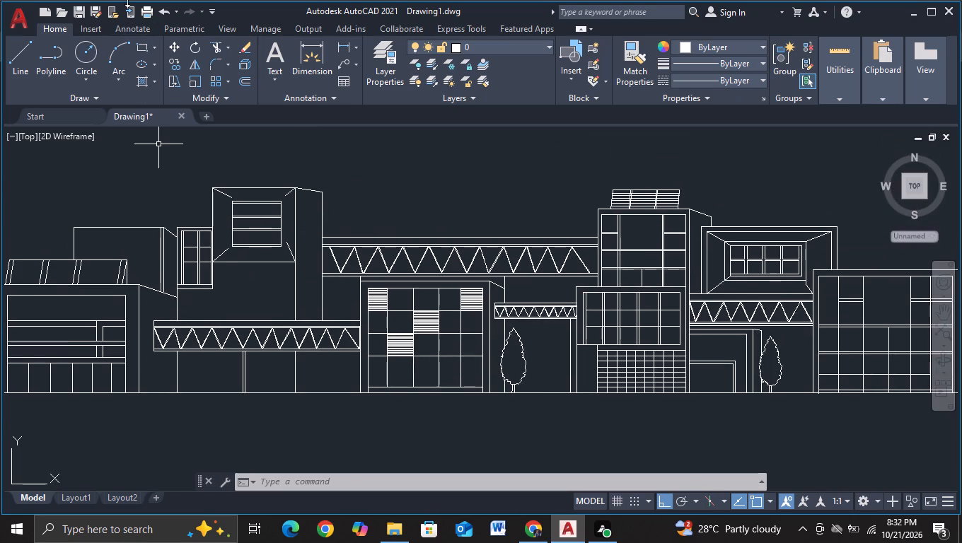
click(219, 47)
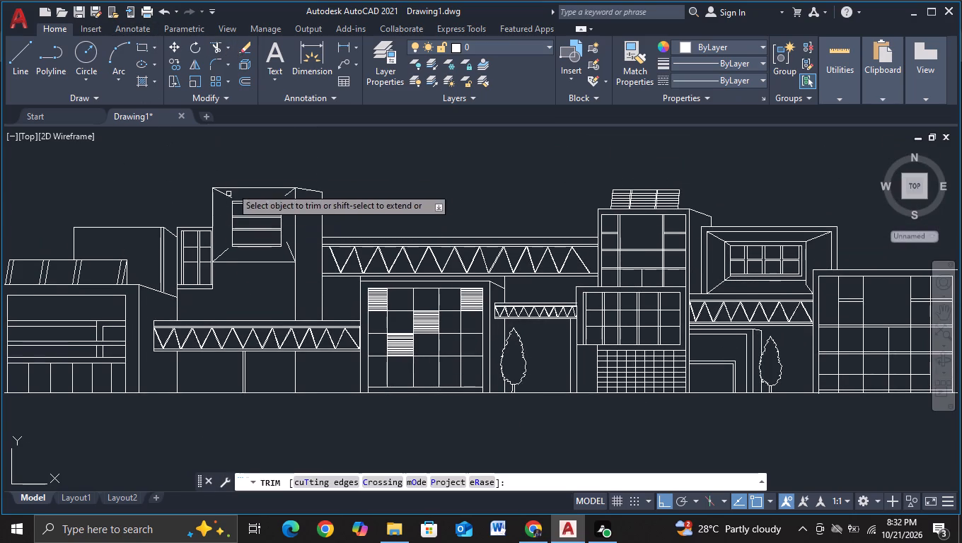
click(225, 193)
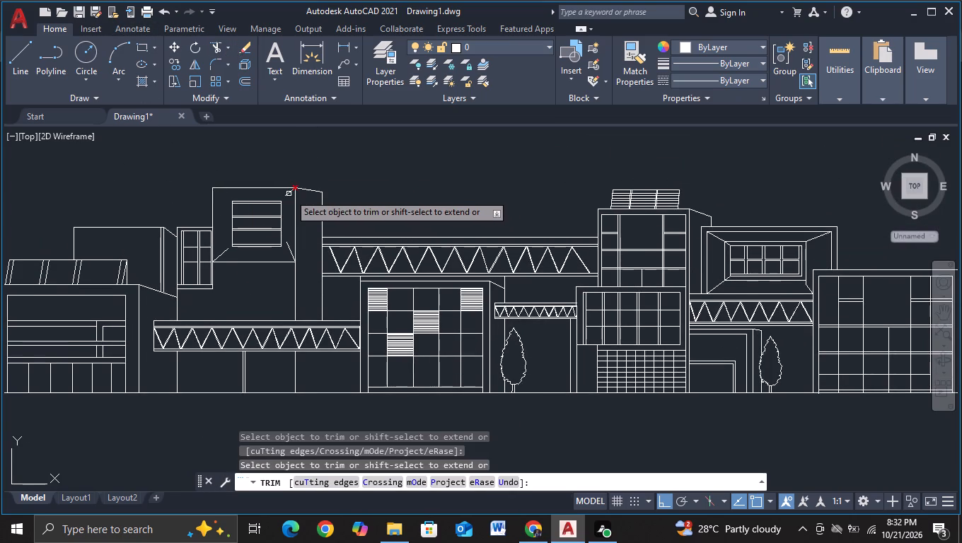
click(289, 194)
click(286, 244)
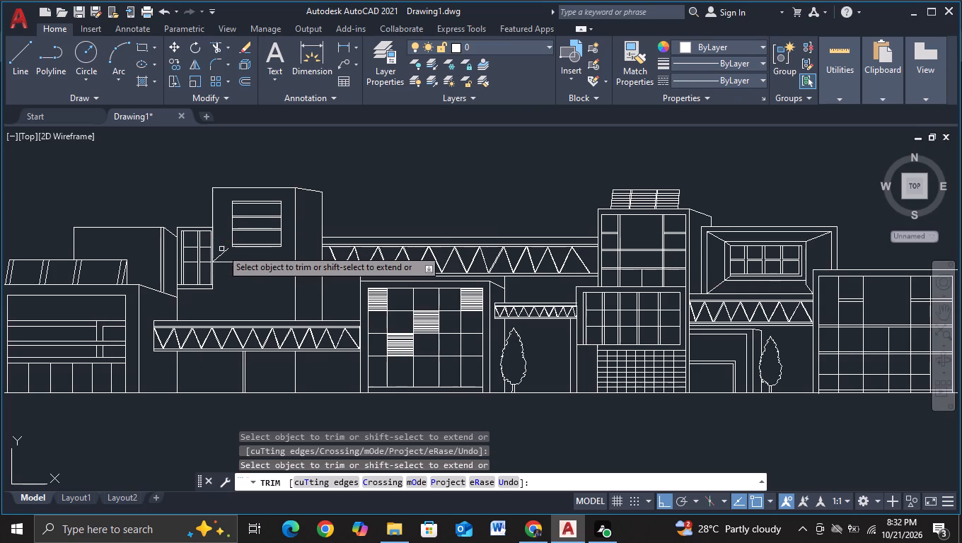
click(226, 250)
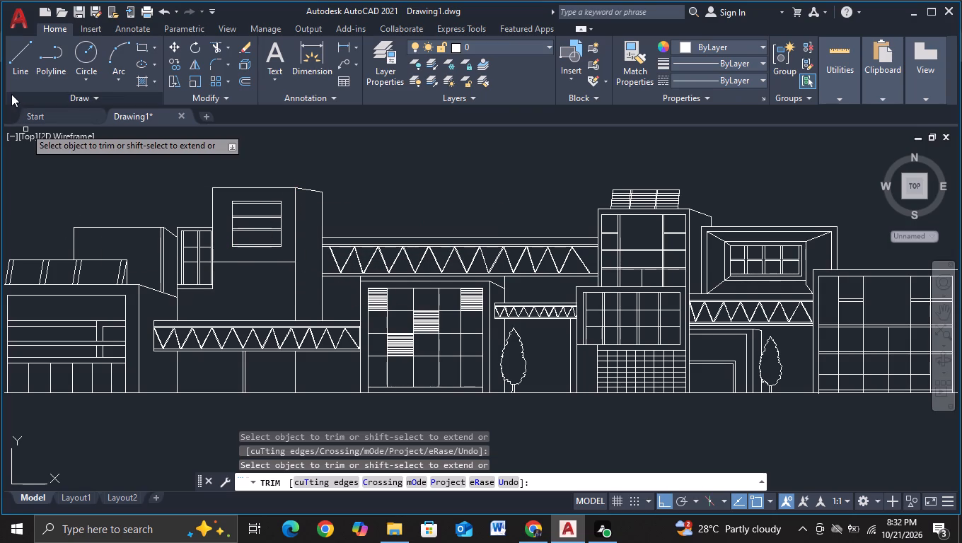
scroll(148, 195, up, 1)
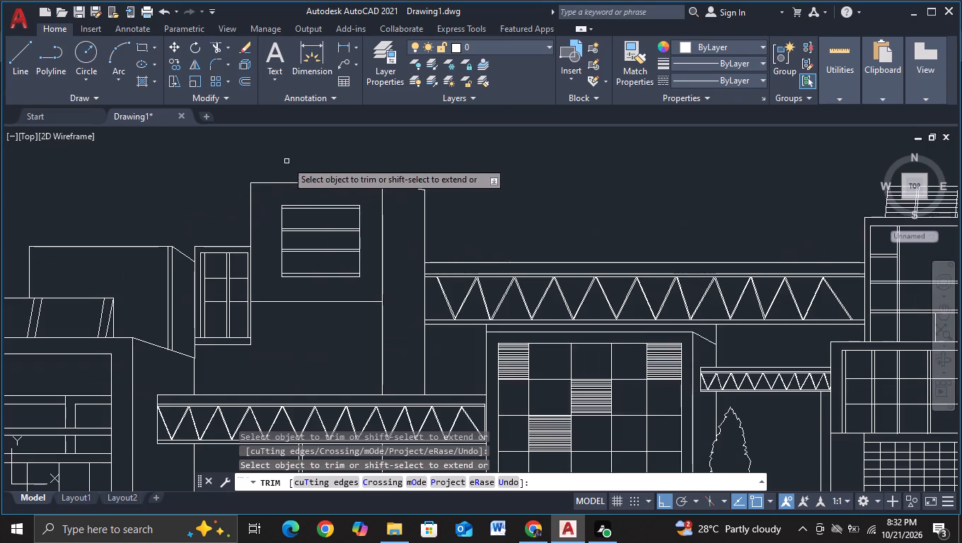
scroll(289, 168, up, 2)
key(Escape)
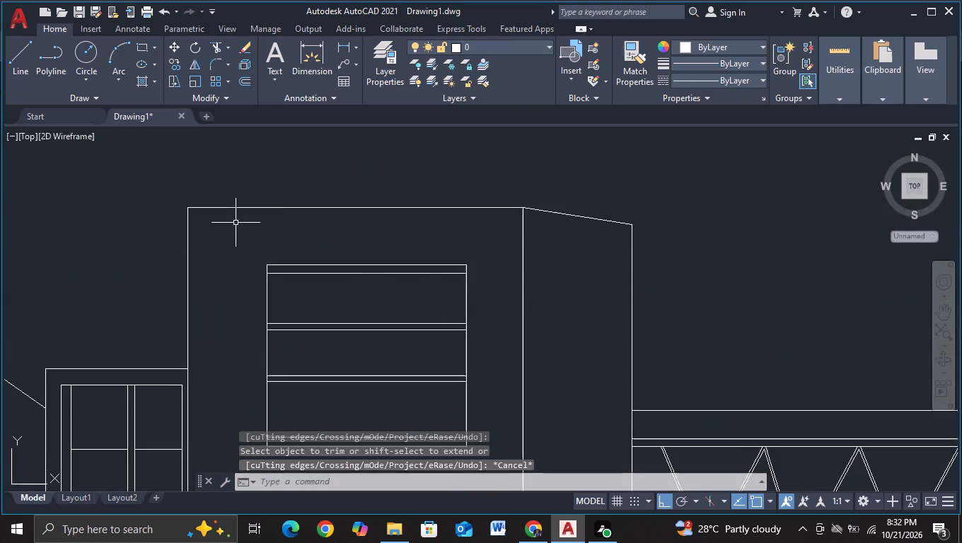
Scale up the tower's upper window freehand from a base point inside it, keeping it within the front wall.
click(236, 223)
middle_drag(243, 308, 238, 160)
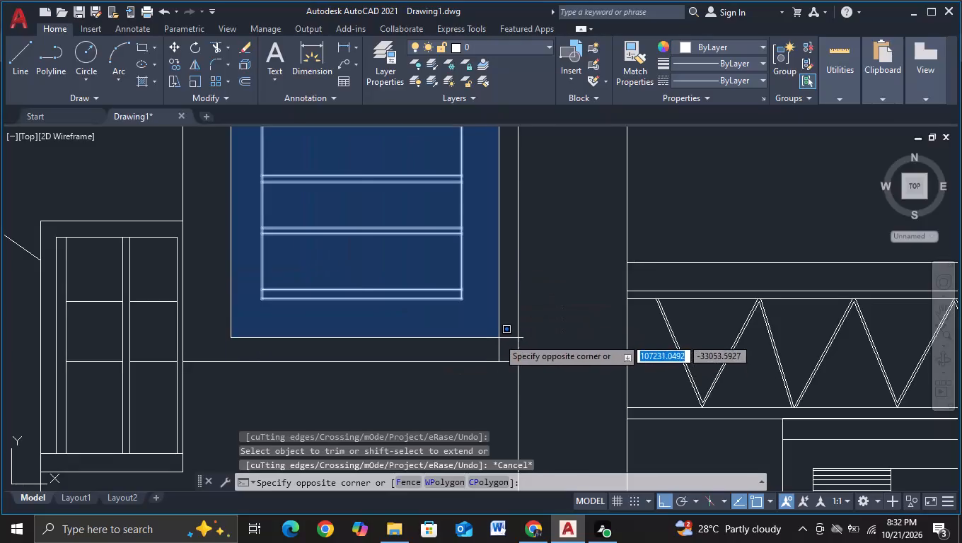
click(492, 332)
scroll(491, 332, down, 2)
key(s)
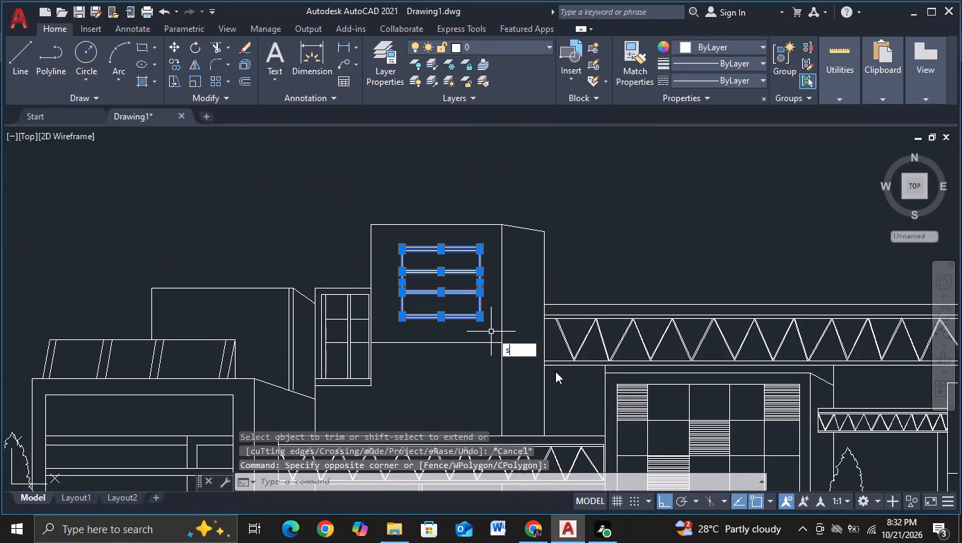
click(553, 380)
click(458, 301)
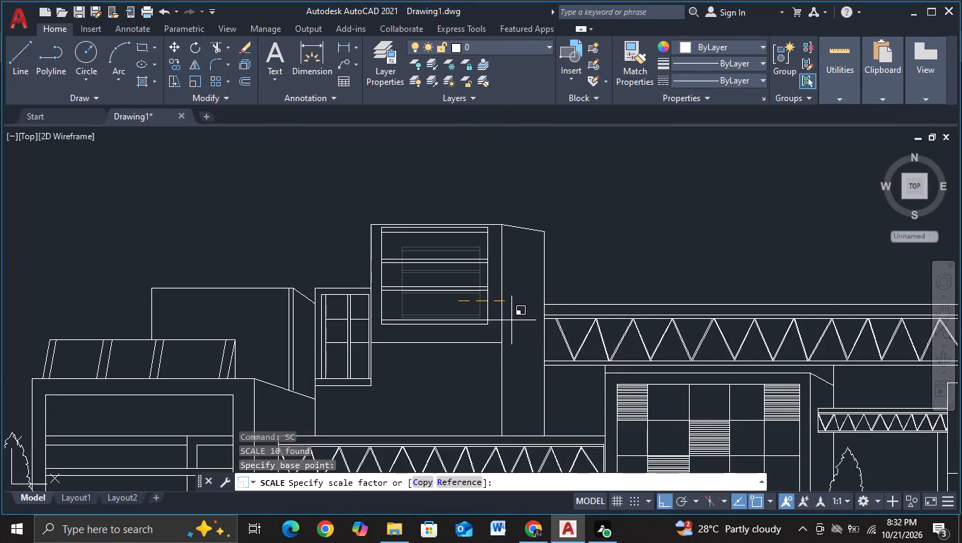
click(511, 320)
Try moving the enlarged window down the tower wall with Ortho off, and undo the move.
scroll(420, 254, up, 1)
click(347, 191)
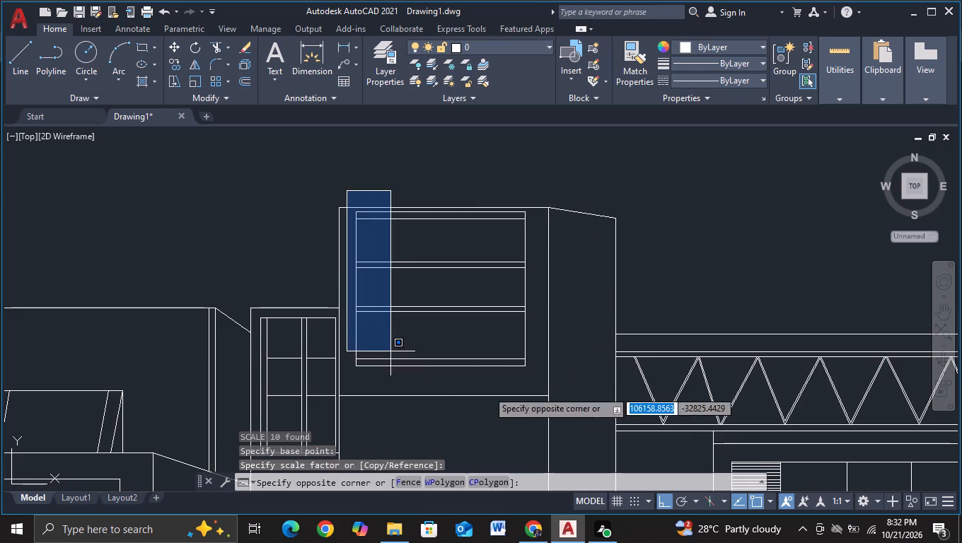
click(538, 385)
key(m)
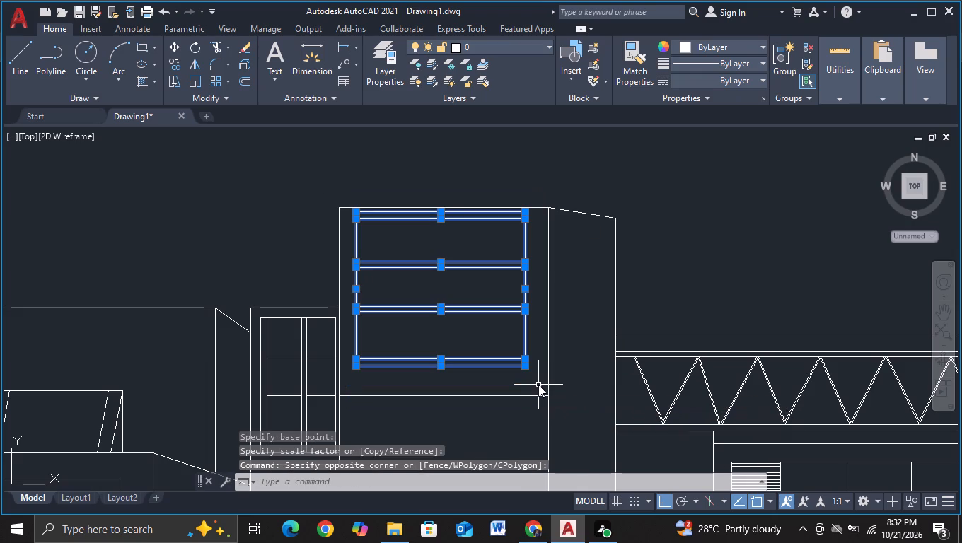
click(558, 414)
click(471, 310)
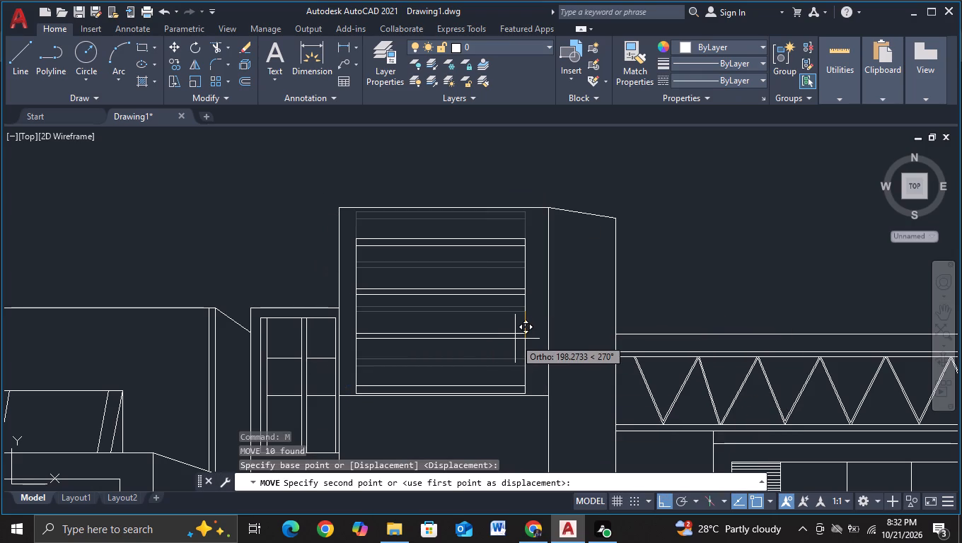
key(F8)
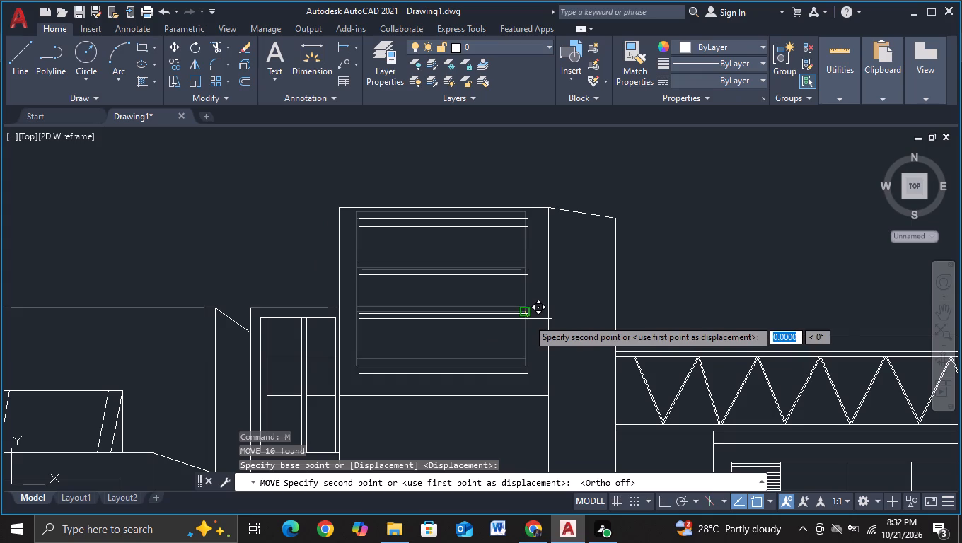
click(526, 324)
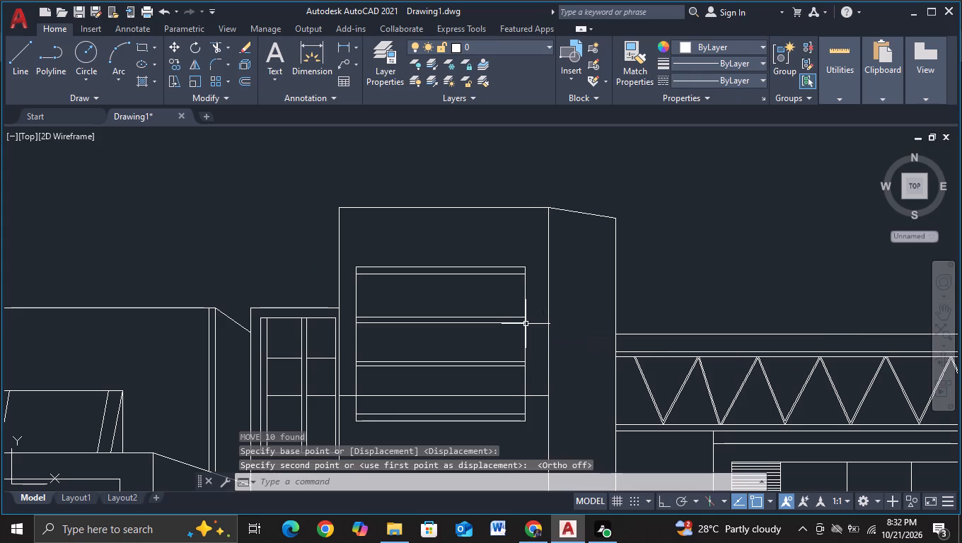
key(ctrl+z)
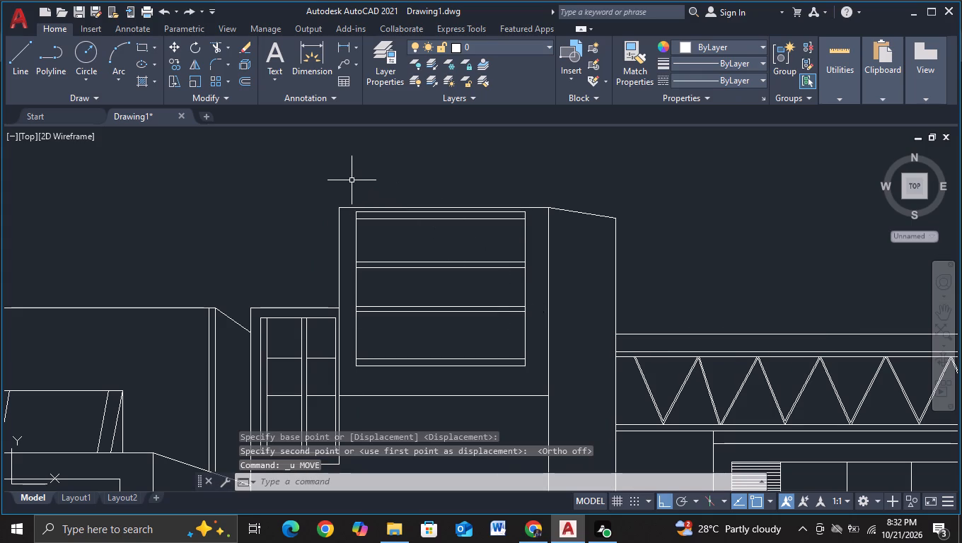
Move the enlarged tower window straight down about 99 units within the front wall, with object snap off.
click(346, 180)
click(538, 376)
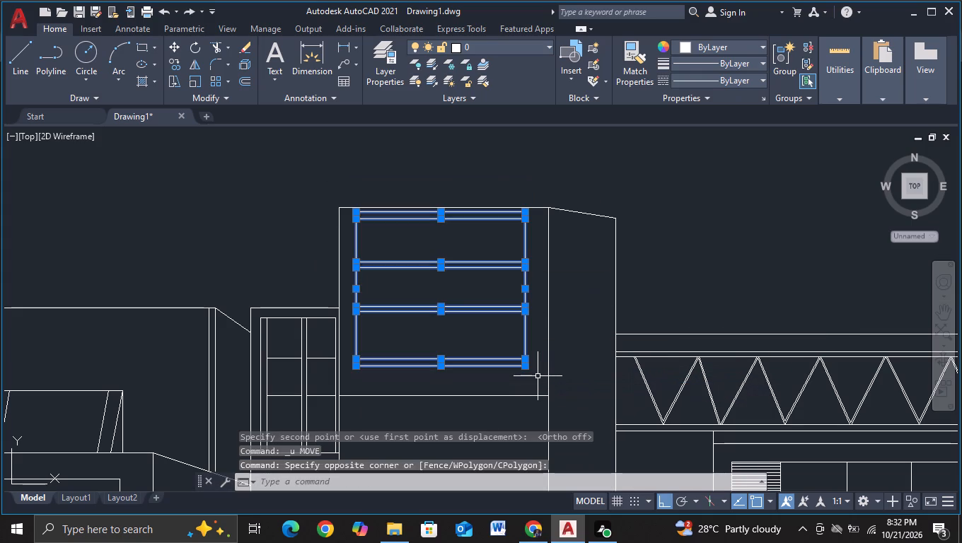
key(m)
click(593, 409)
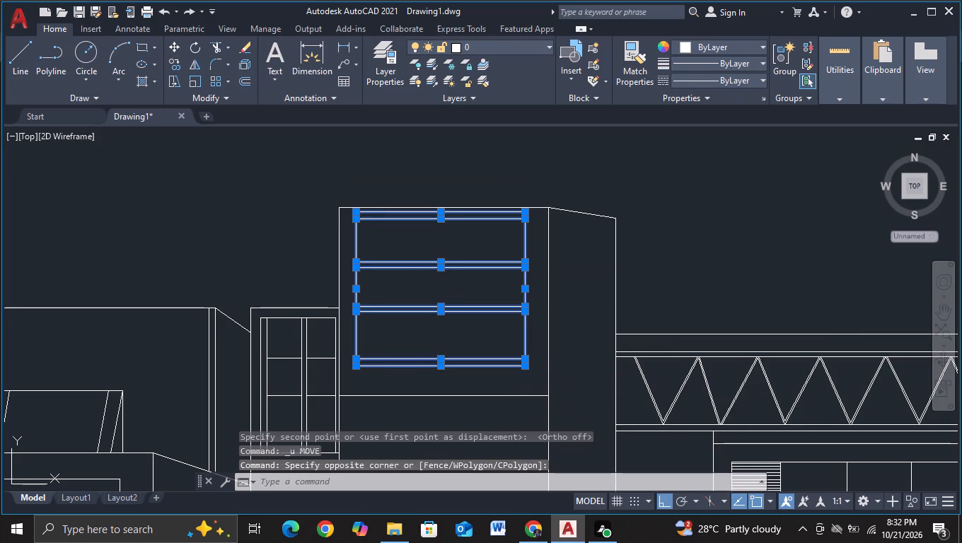
click(490, 297)
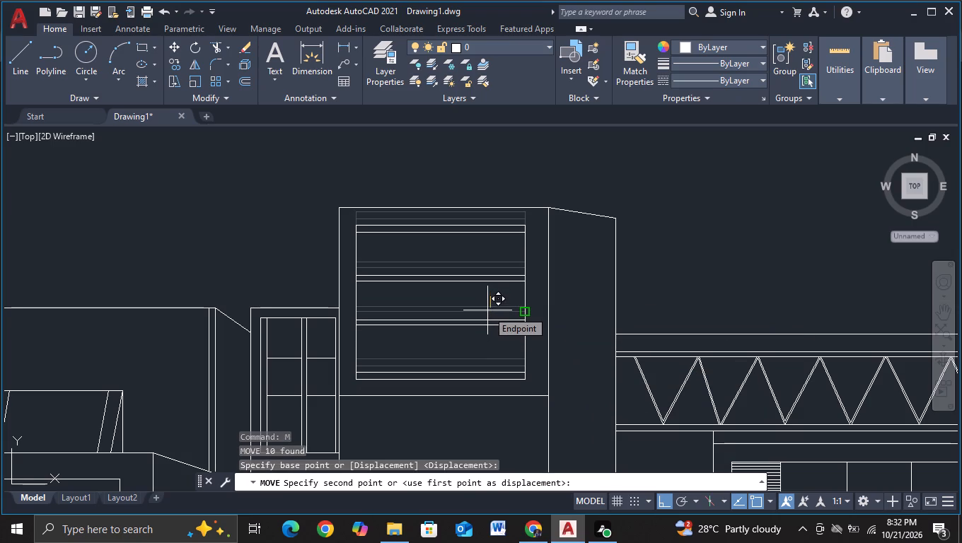
key(F3)
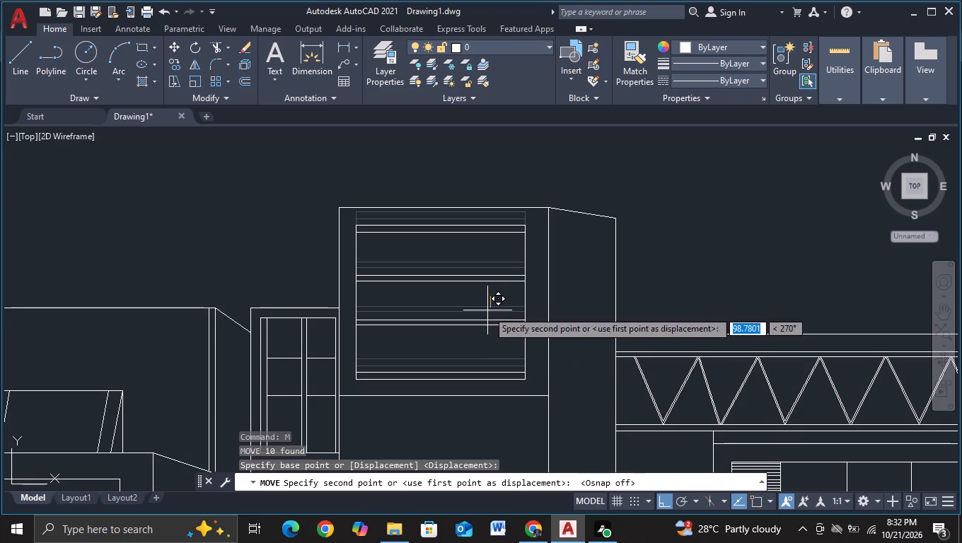
click(487, 310)
scroll(487, 310, down, 2)
middle_drag(649, 295, 511, 256)
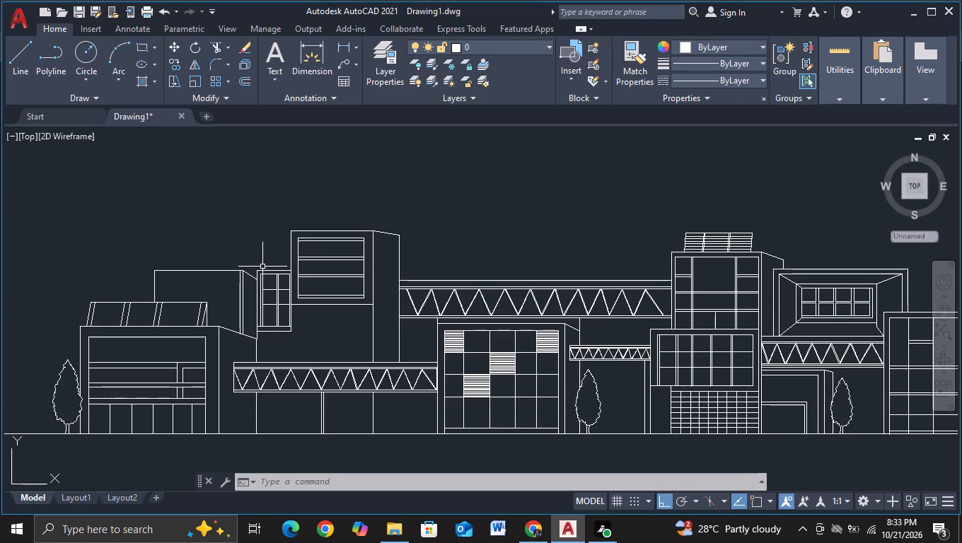
key(Escape)
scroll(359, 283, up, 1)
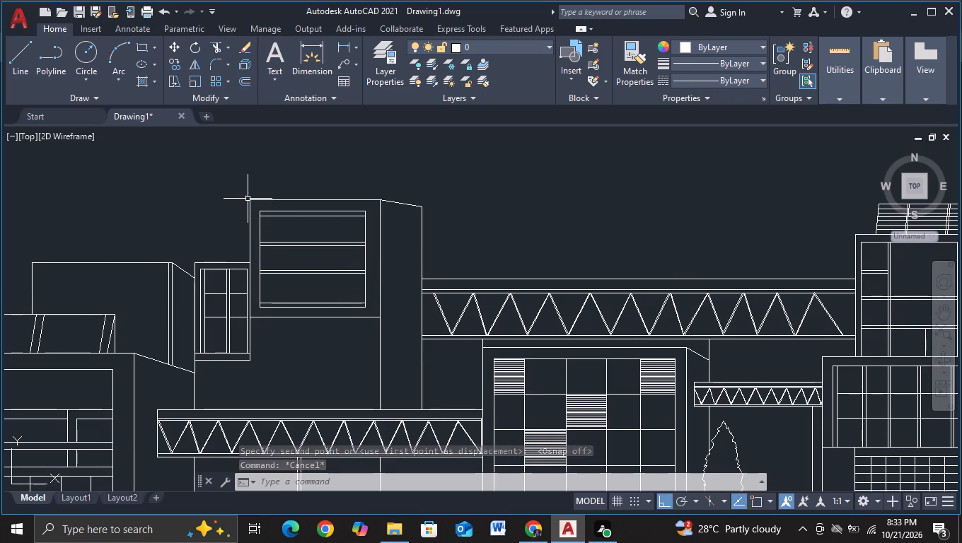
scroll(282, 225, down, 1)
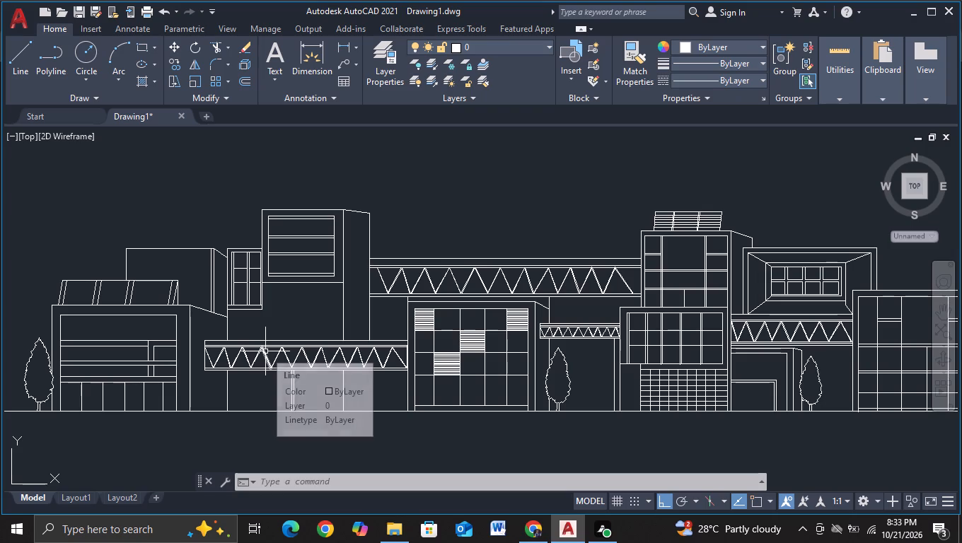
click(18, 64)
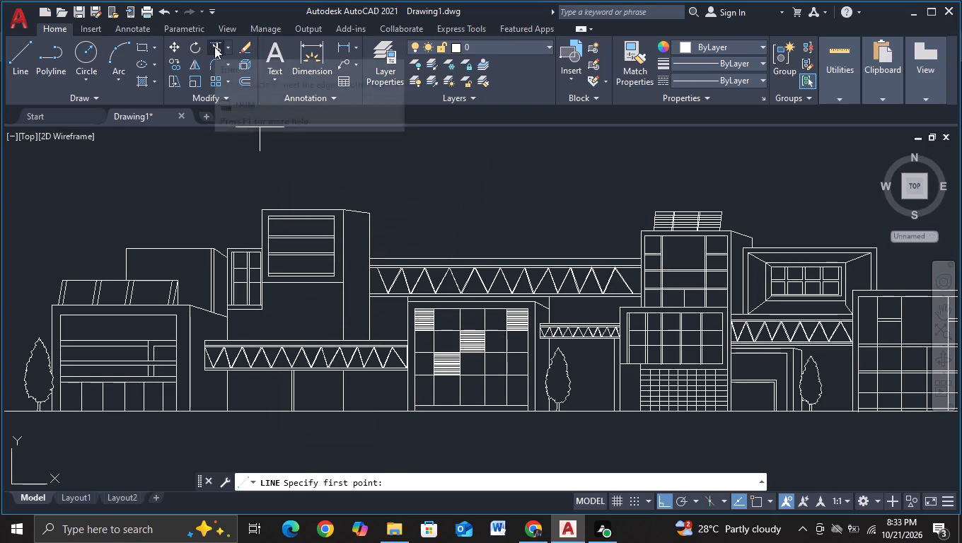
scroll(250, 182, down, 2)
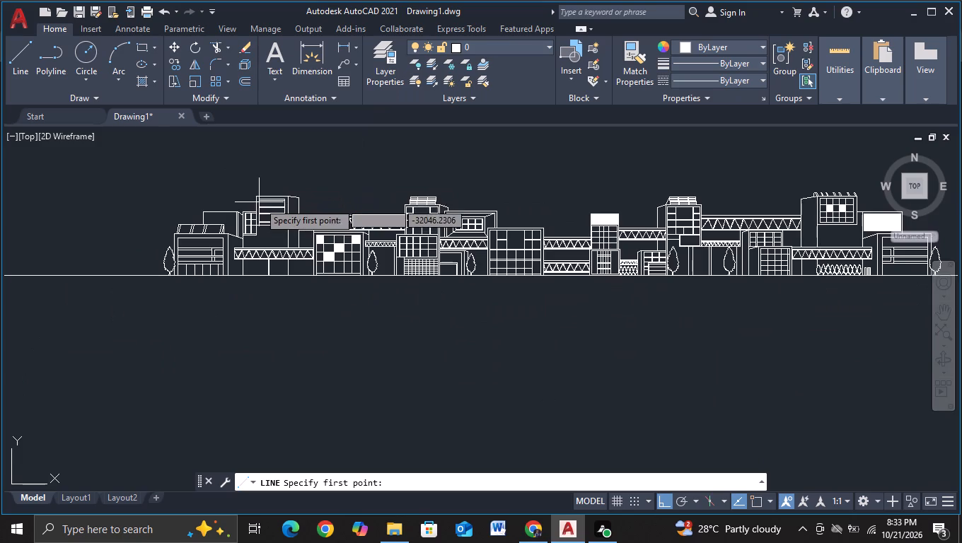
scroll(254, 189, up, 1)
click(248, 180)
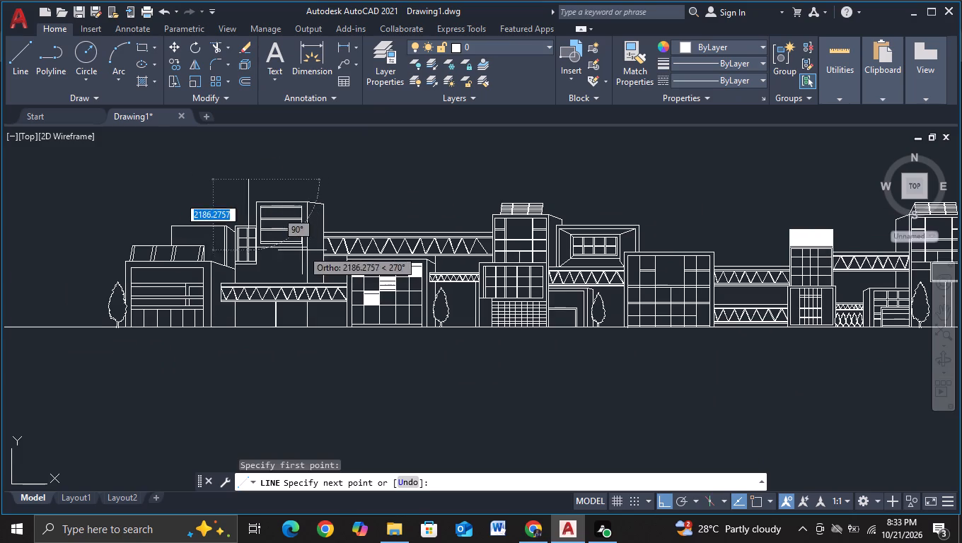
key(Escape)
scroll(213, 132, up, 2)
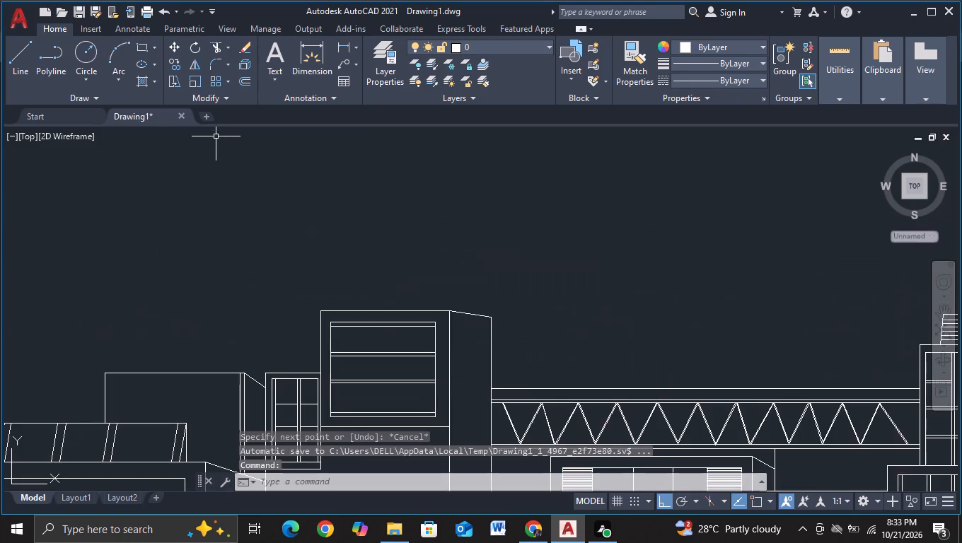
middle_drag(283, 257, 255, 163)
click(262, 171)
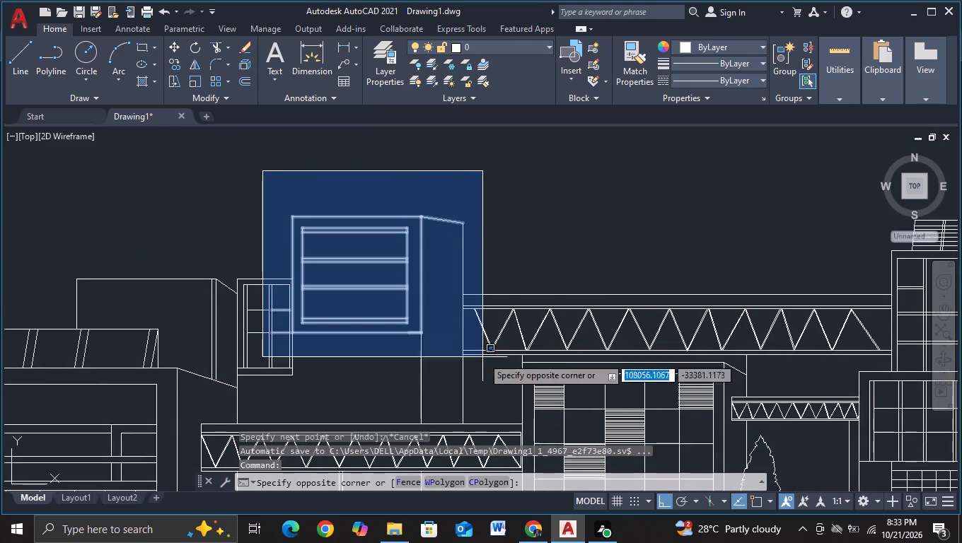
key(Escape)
Move the tower's upper window, front-face outline, sloped roof edge, right side edge and lower corner lines straight up about 1307 units.
click(279, 203)
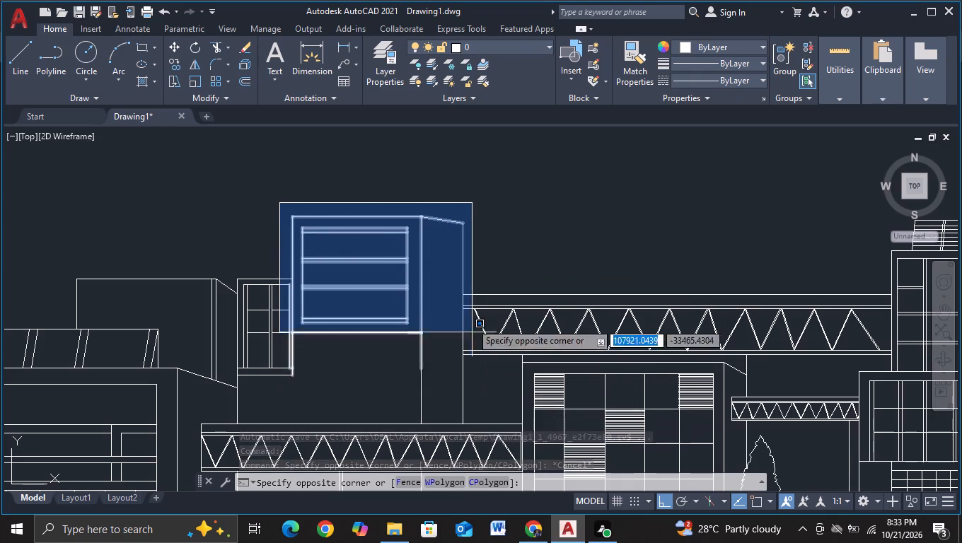
click(460, 274)
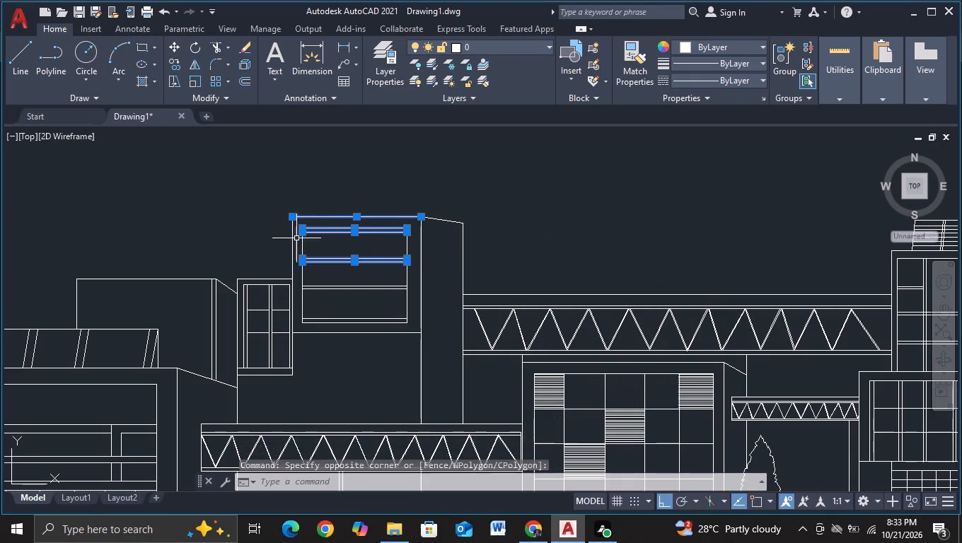
click(289, 240)
click(292, 252)
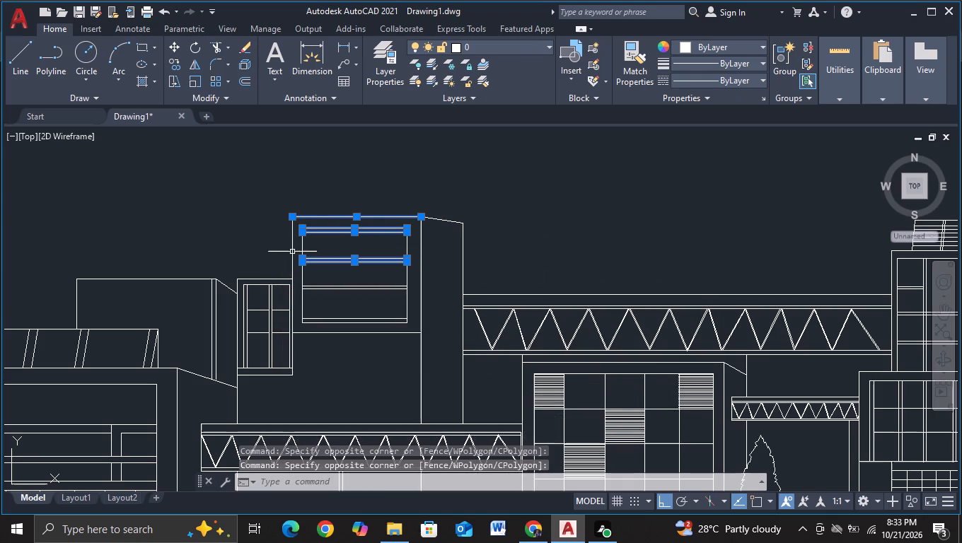
click(291, 246)
click(302, 279)
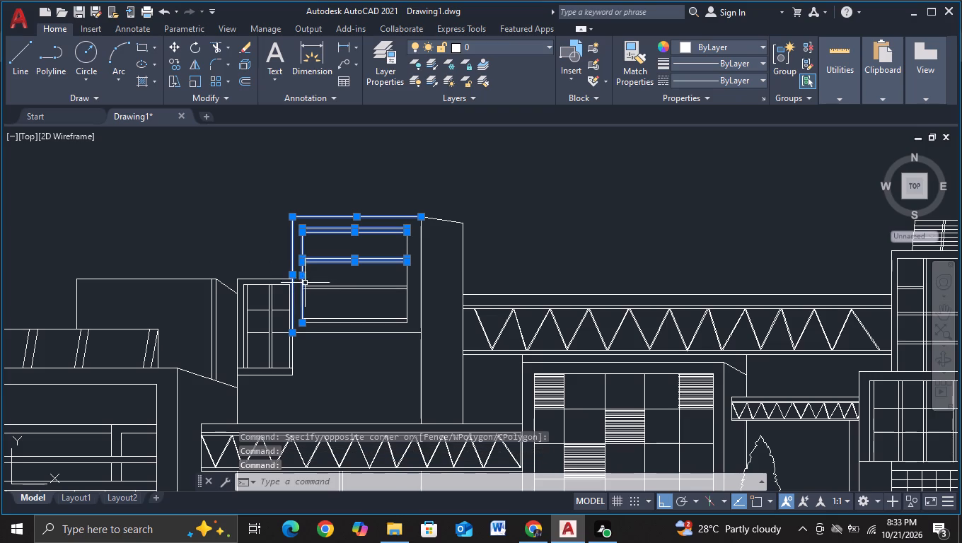
scroll(319, 288, up, 2)
click(319, 288)
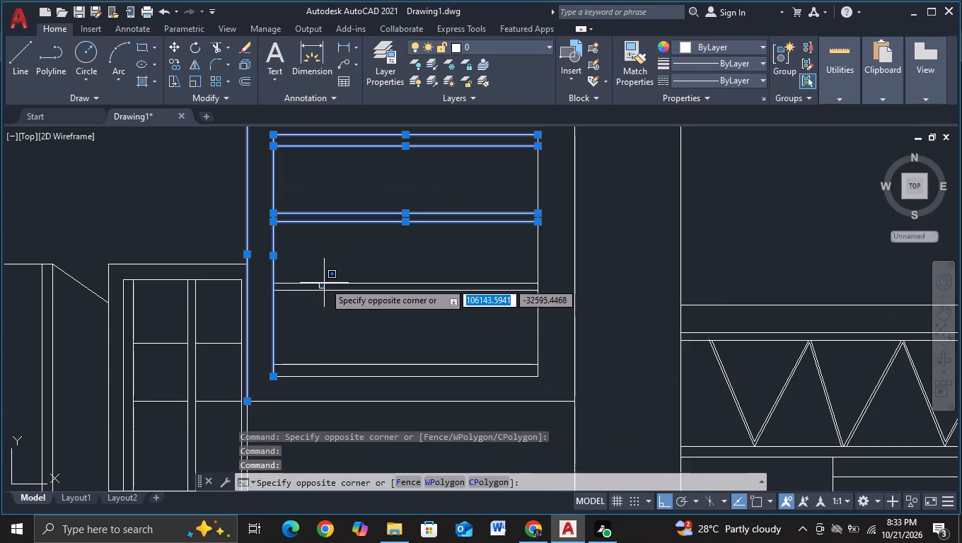
click(324, 282)
drag(350, 260, 320, 334)
click(327, 350)
drag(344, 342, 312, 398)
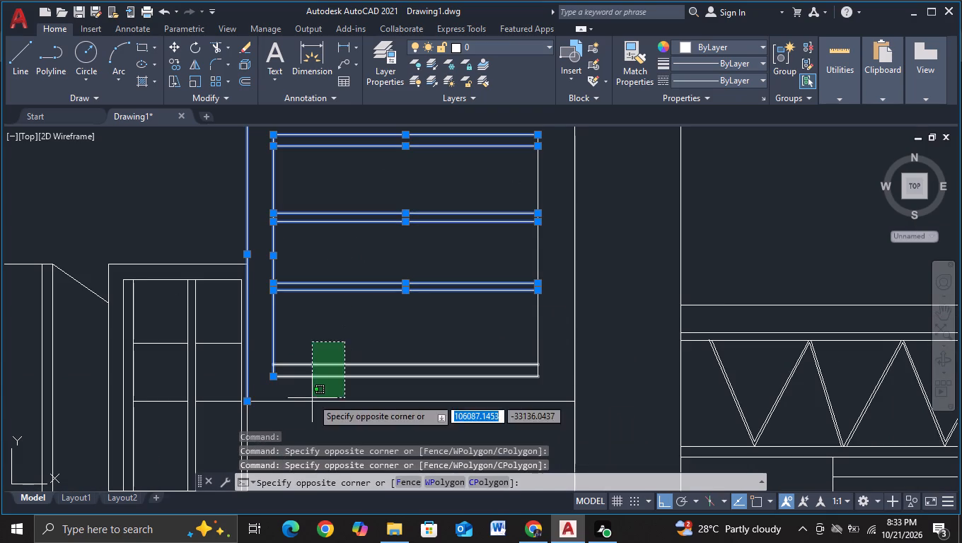
click(322, 389)
drag(332, 397, 317, 426)
click(317, 426)
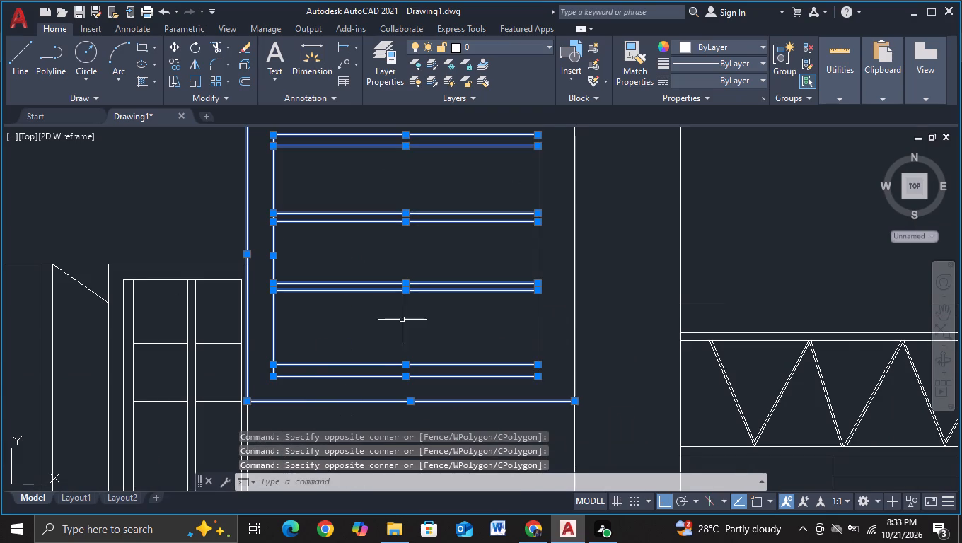
scroll(404, 304, down, 1)
drag(528, 293, 459, 310)
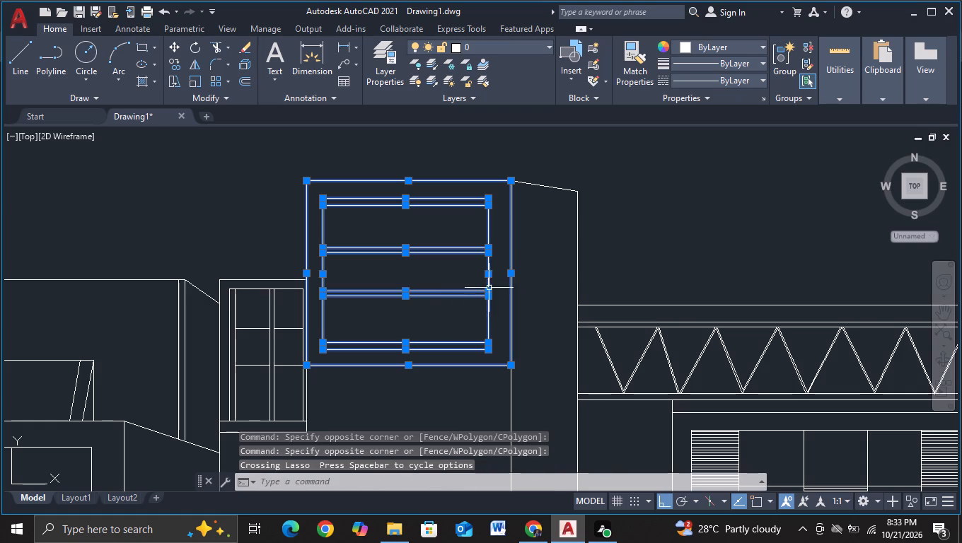
drag(550, 163, 540, 216)
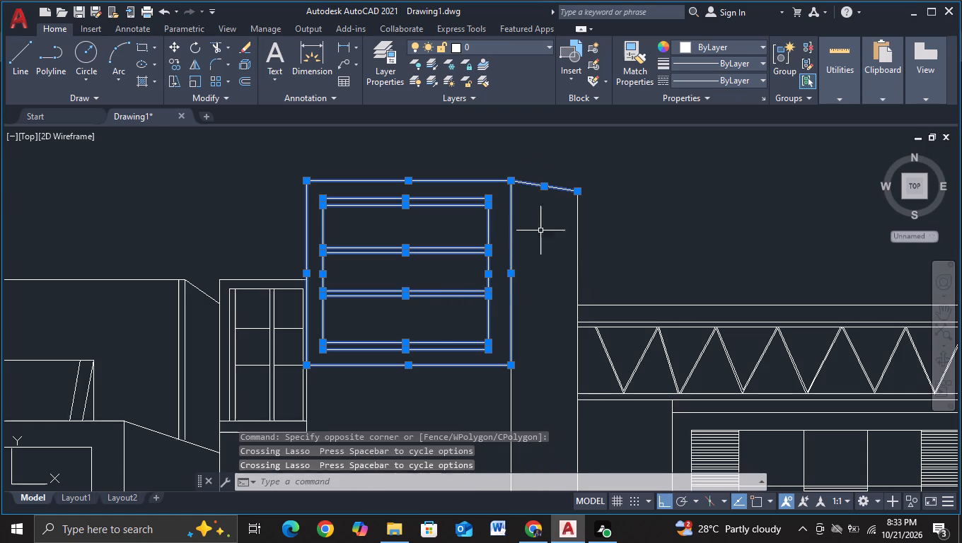
middle_drag(533, 299, 526, 233)
scroll(529, 329, down, 1)
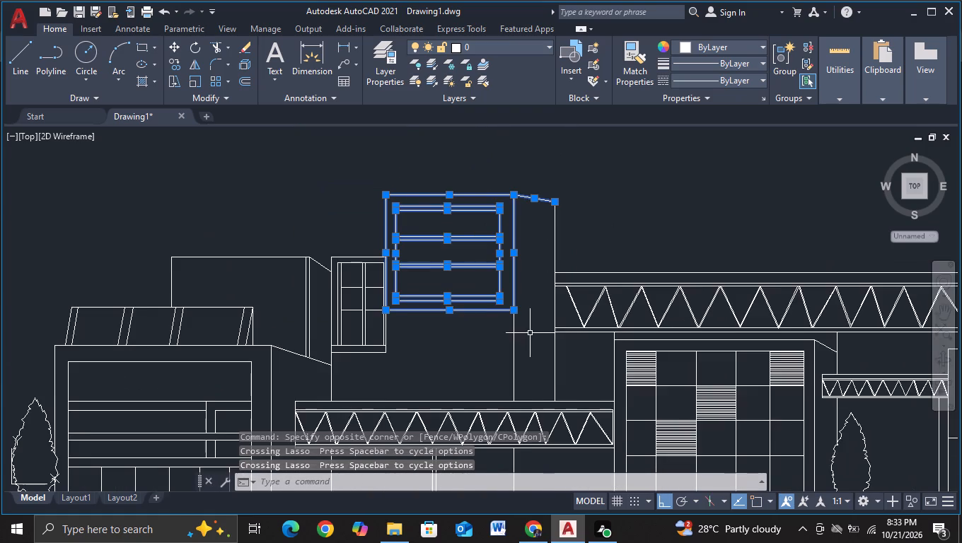
middle_drag(530, 334, 489, 333)
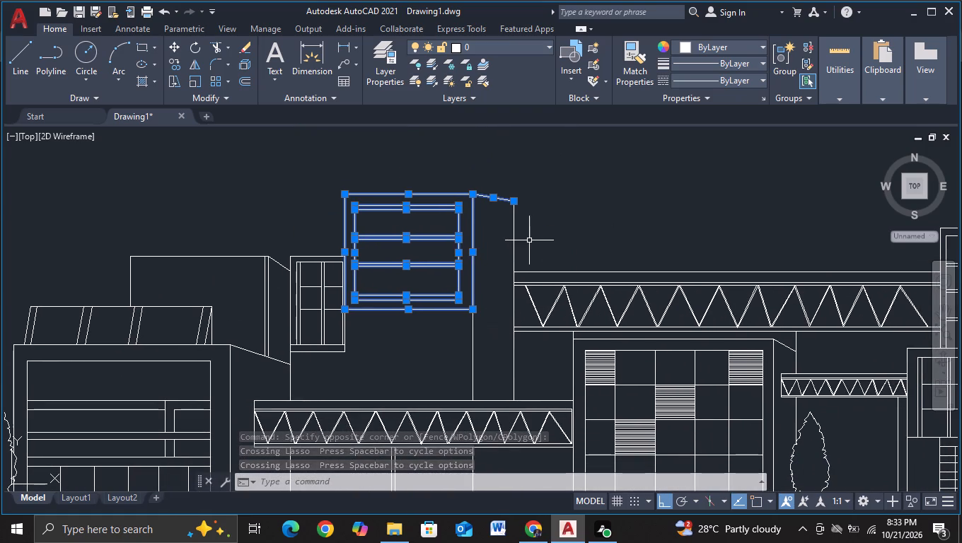
drag(529, 240, 486, 254)
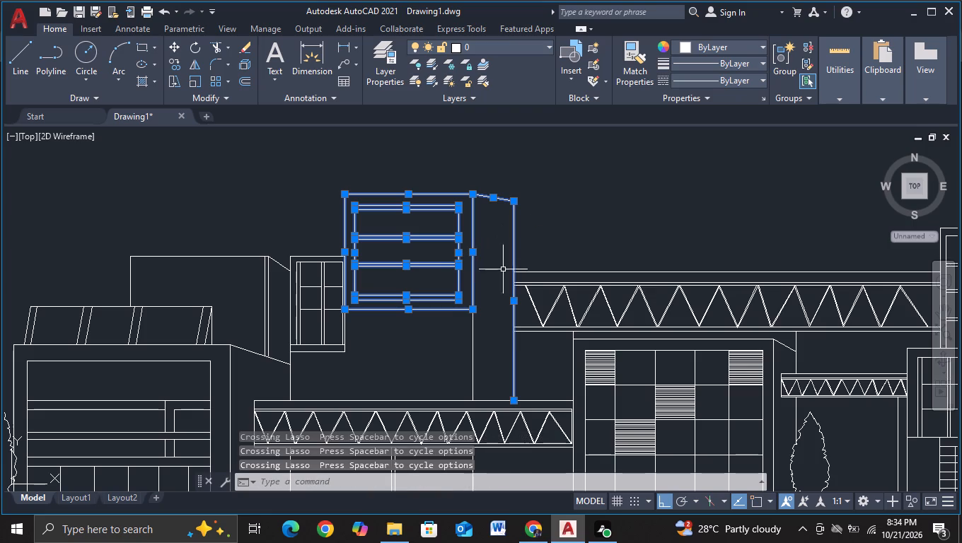
drag(494, 345, 449, 351)
key(m)
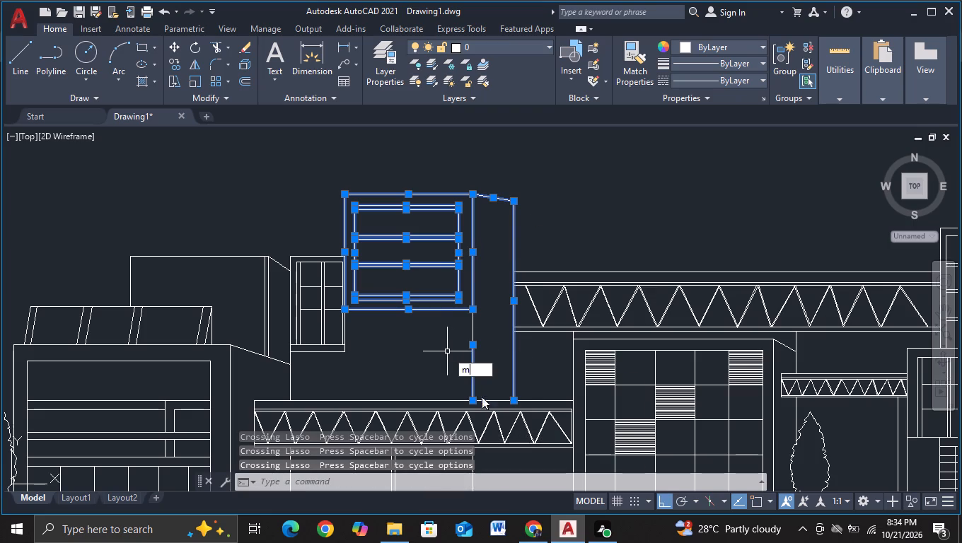
click(499, 386)
drag(441, 351, 448, 329)
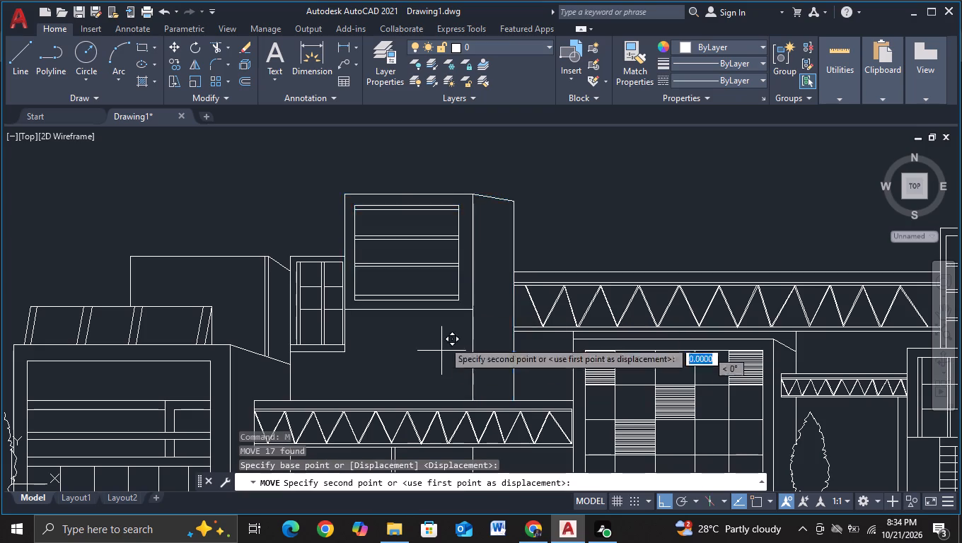
drag(448, 329, 471, 288)
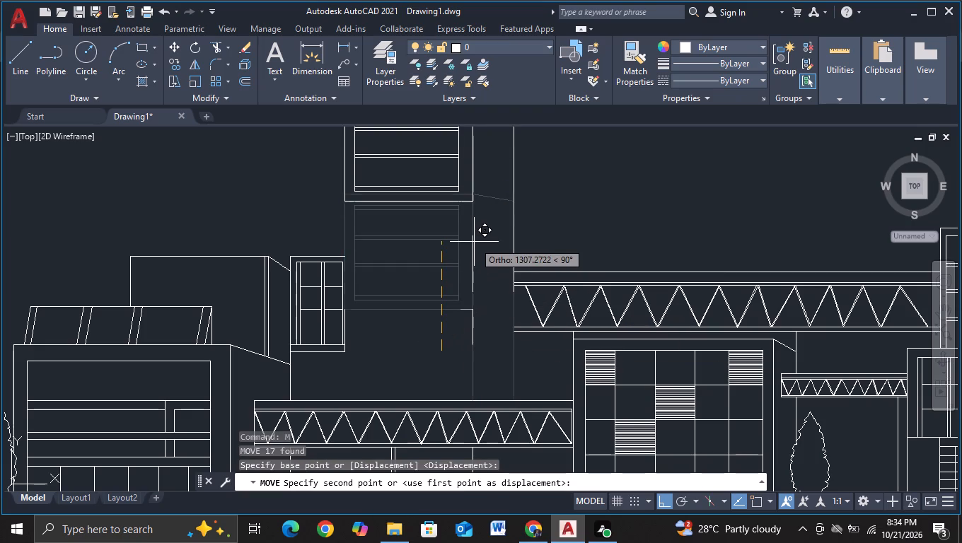
click(474, 242)
Scale up the raised tower block, with its window, sloped roof edge and side edge, freehand from a base point below the block.
middle_drag(426, 311, 424, 370)
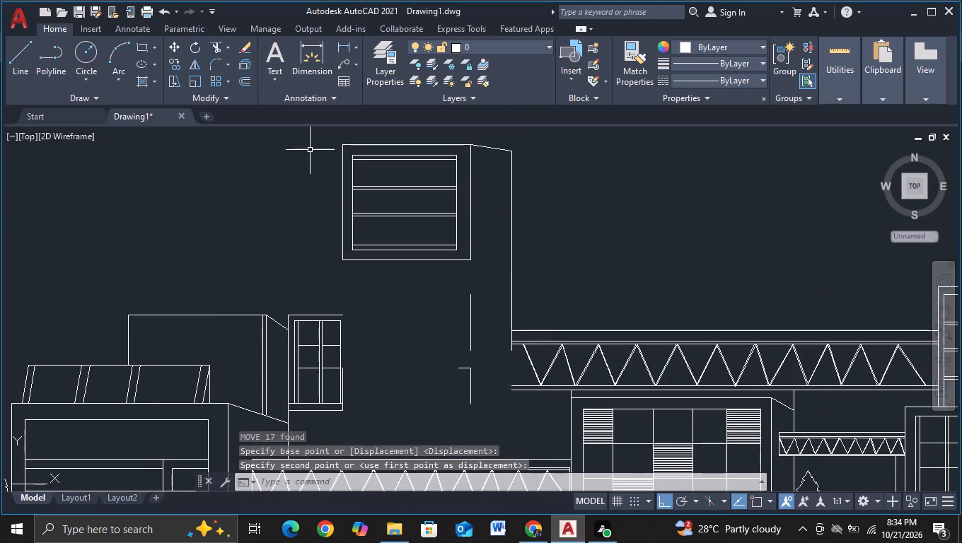
scroll(311, 151, down, 1)
click(308, 142)
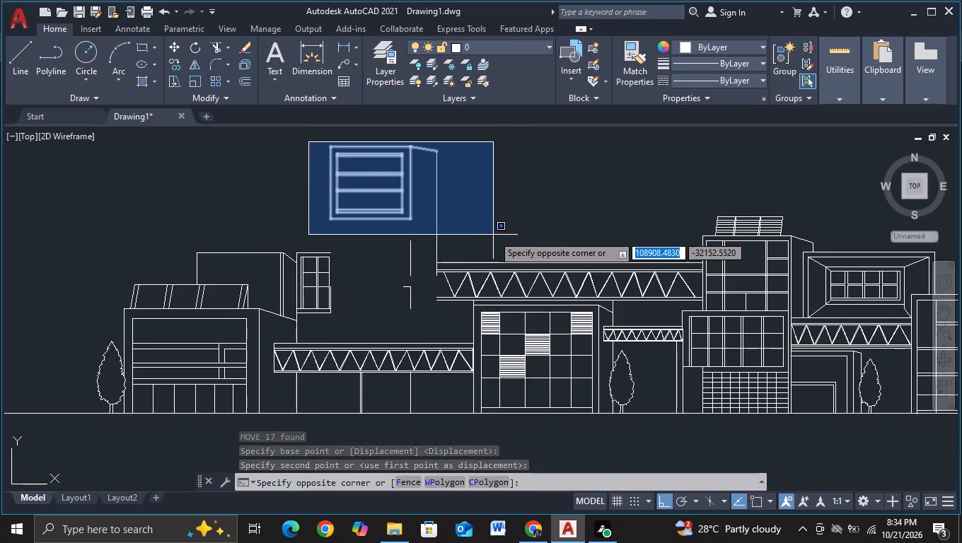
click(484, 233)
click(436, 215)
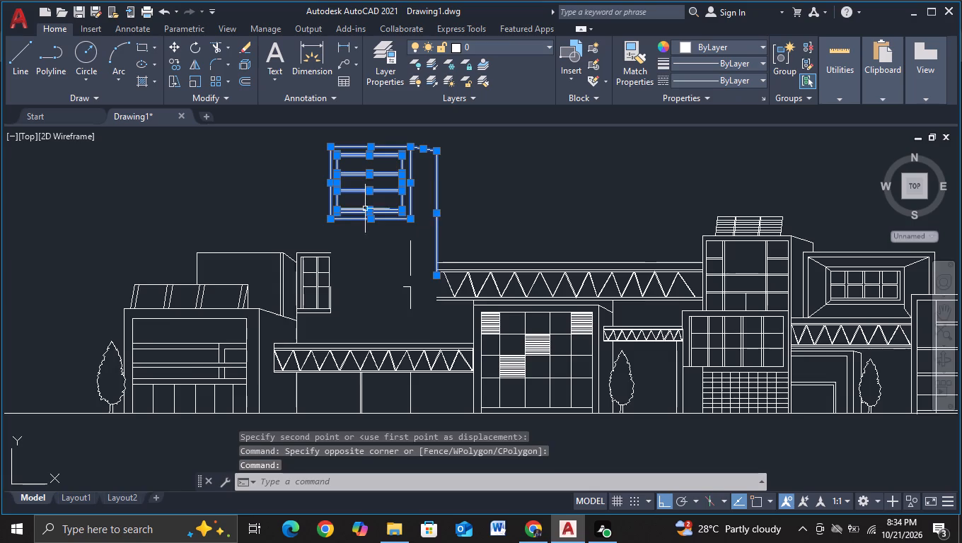
scroll(363, 210, up, 2)
middle_drag(363, 252, 361, 351)
scroll(362, 351, down, 1)
middle_drag(373, 363, 378, 321)
key(s)
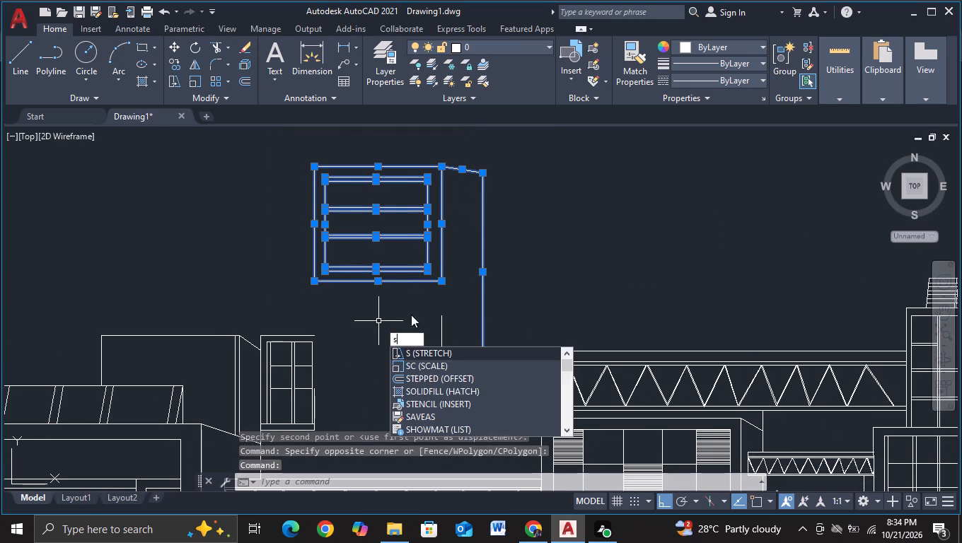
click(451, 363)
click(432, 310)
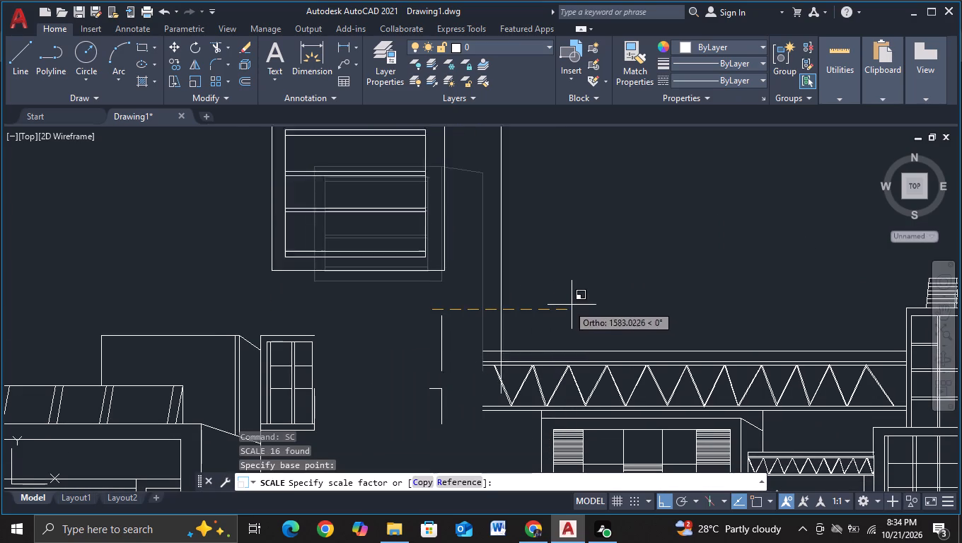
click(605, 301)
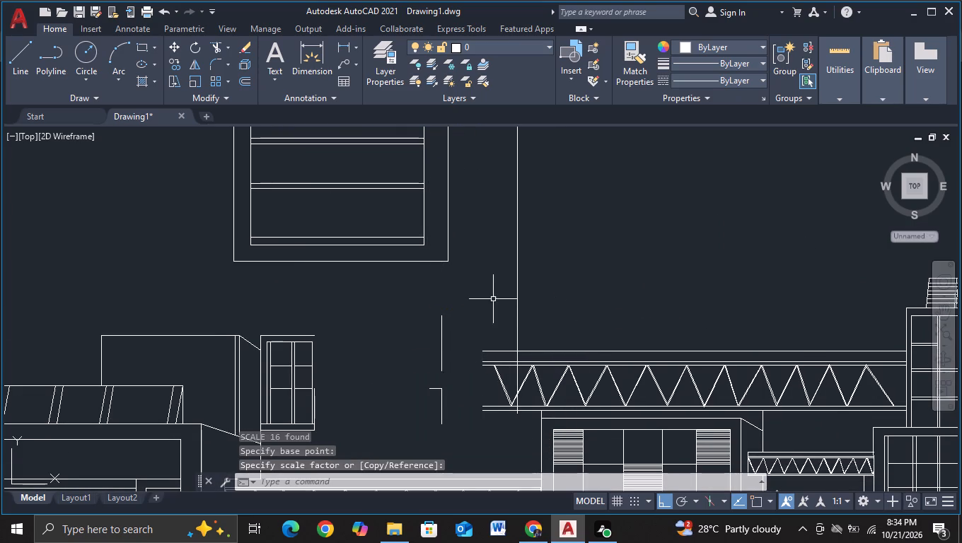
scroll(491, 299, down, 1)
middle_drag(470, 315, 482, 276)
middle_drag(451, 271, 447, 325)
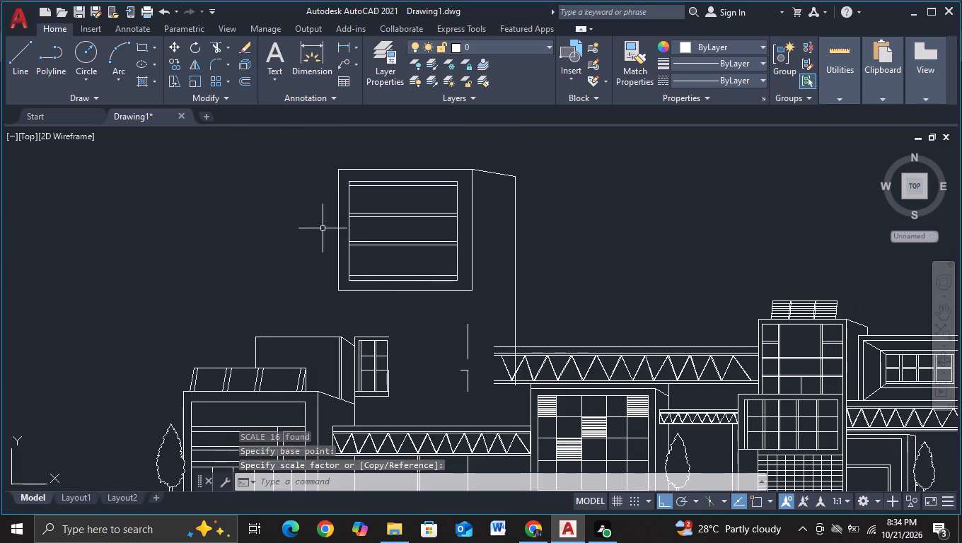
Move the enlarged tower block with its window, roof edge and side edge about 892 units at 289°, with Ortho off.
drag(308, 148, 308, 158)
click(537, 319)
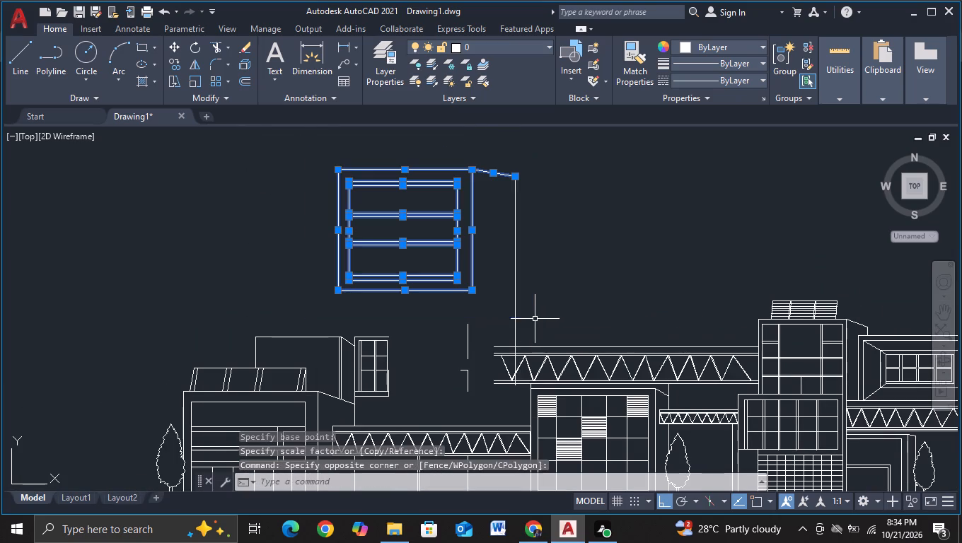
click(514, 304)
key(m)
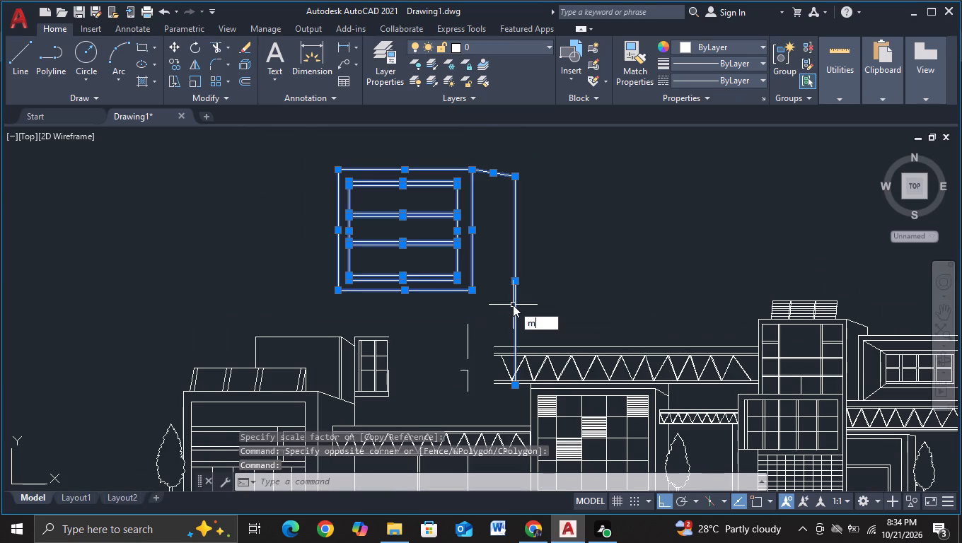
click(528, 337)
click(466, 304)
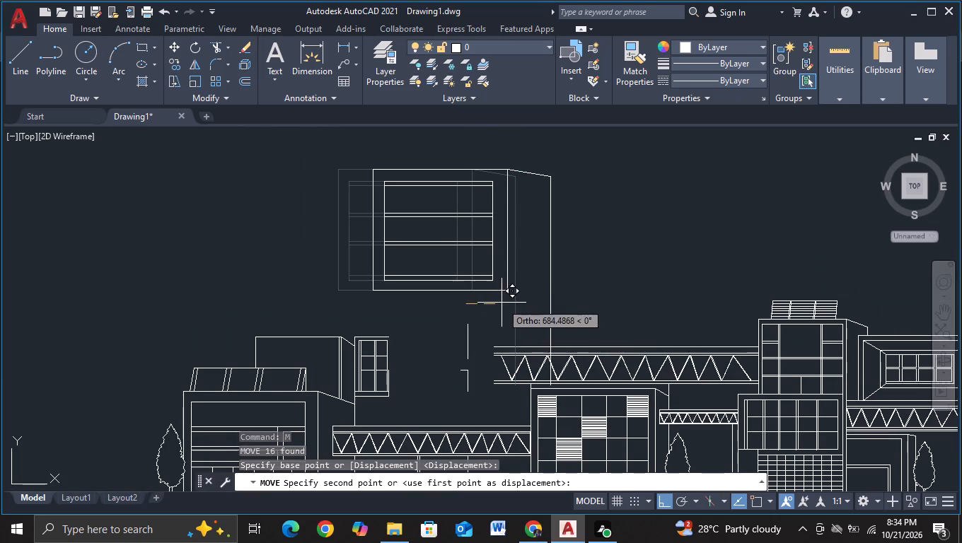
key(F8)
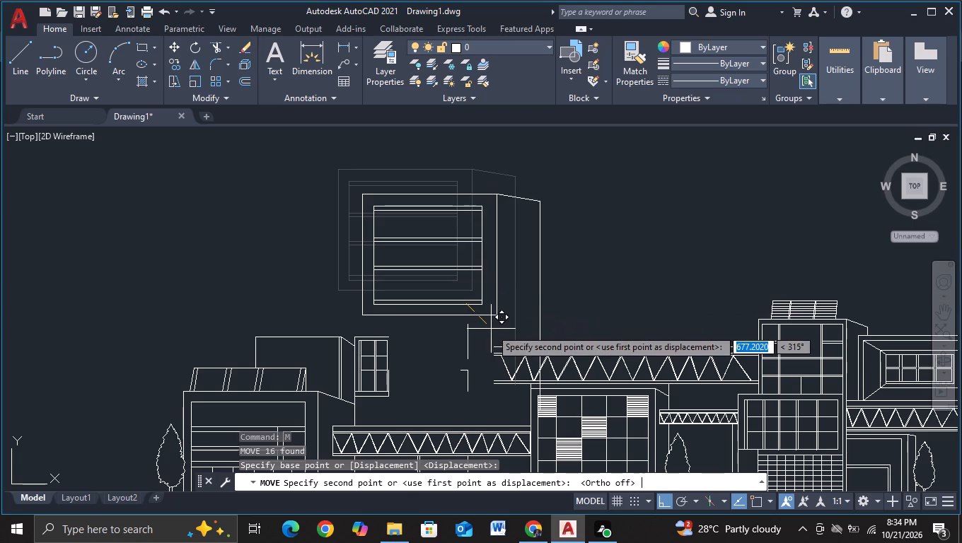
scroll(491, 331, up, 1)
middle_drag(482, 347, 484, 214)
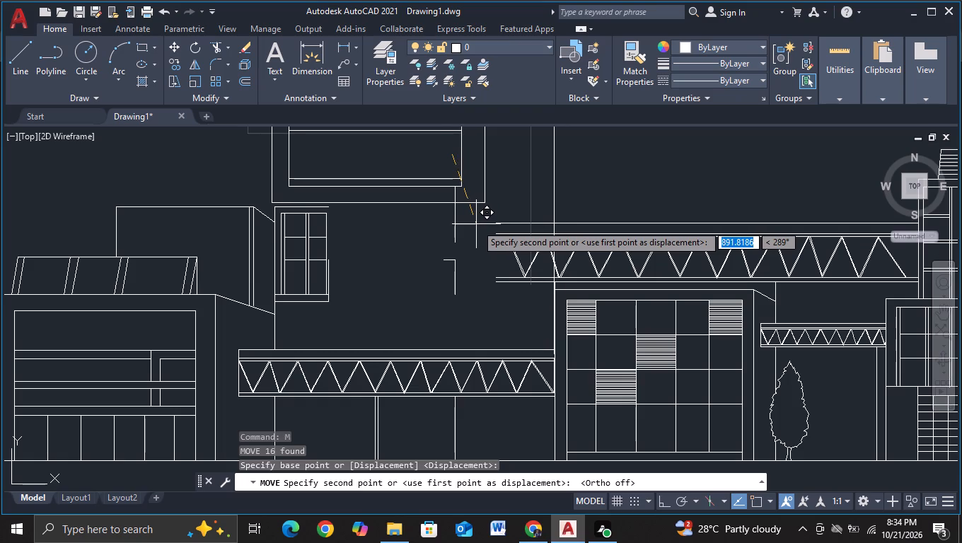
click(476, 224)
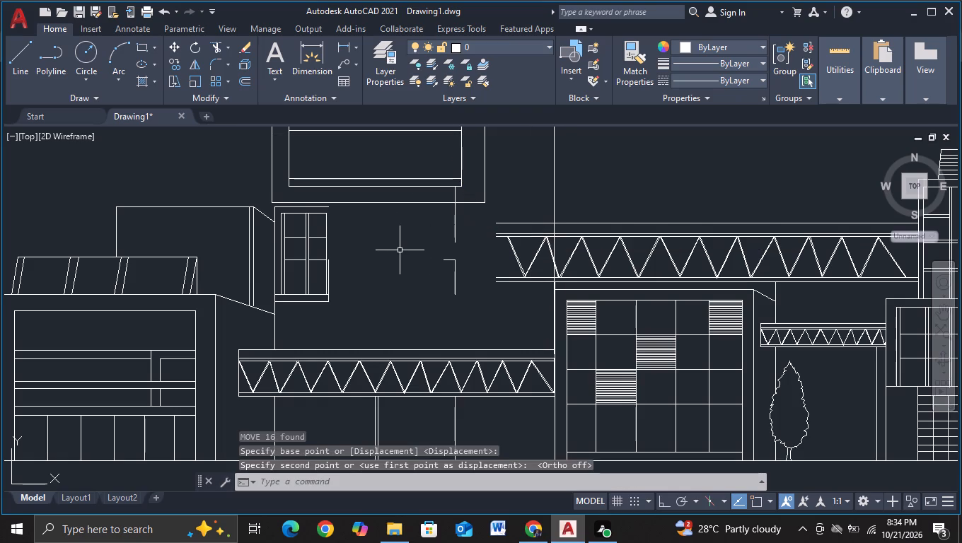
Erase the three leftover line fragments, two vertical and one short horizontal, below the tower block's window.
click(456, 221)
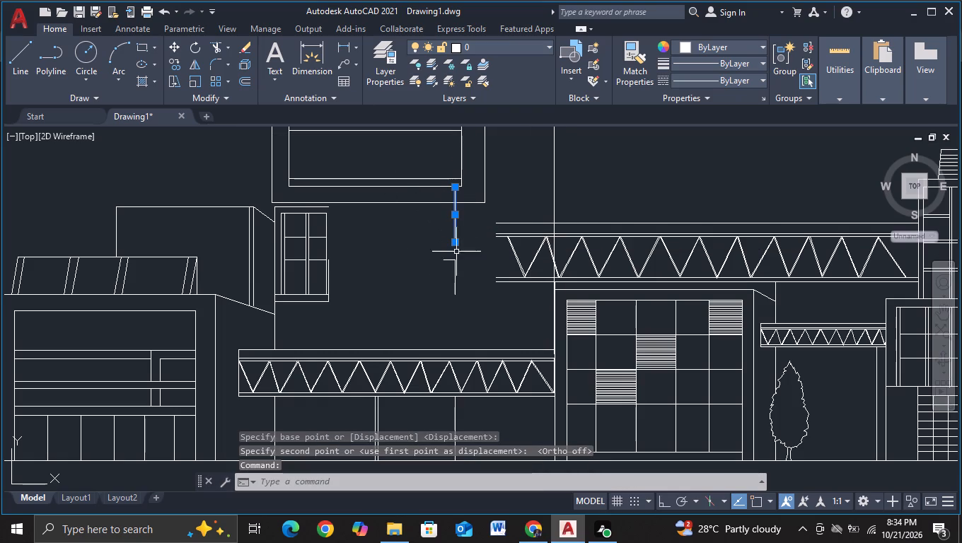
click(456, 265)
click(447, 259)
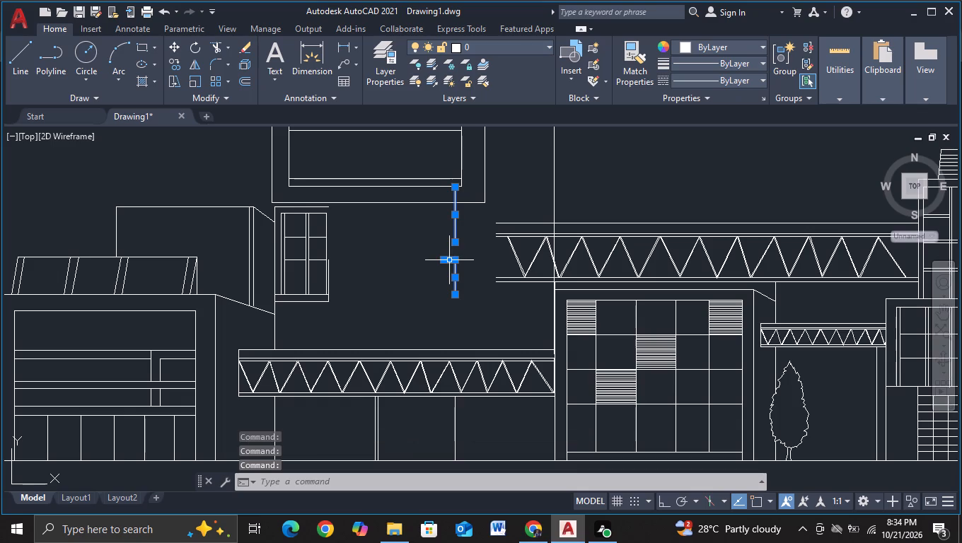
key(Delete)
Trim the upper truss bridge's chords and diagonals that project past the tower's right side edge into its wall.
click(219, 48)
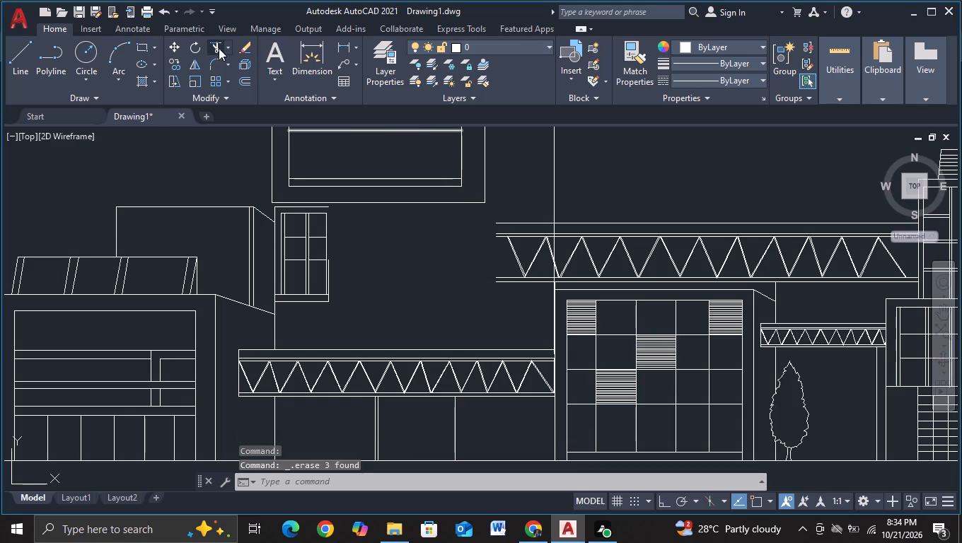
drag(523, 197, 516, 285)
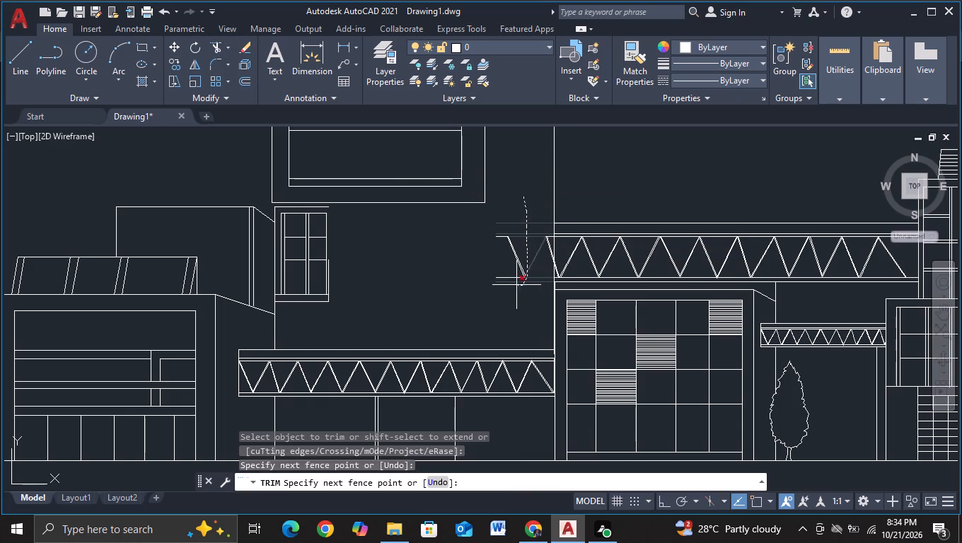
drag(516, 285, 505, 243)
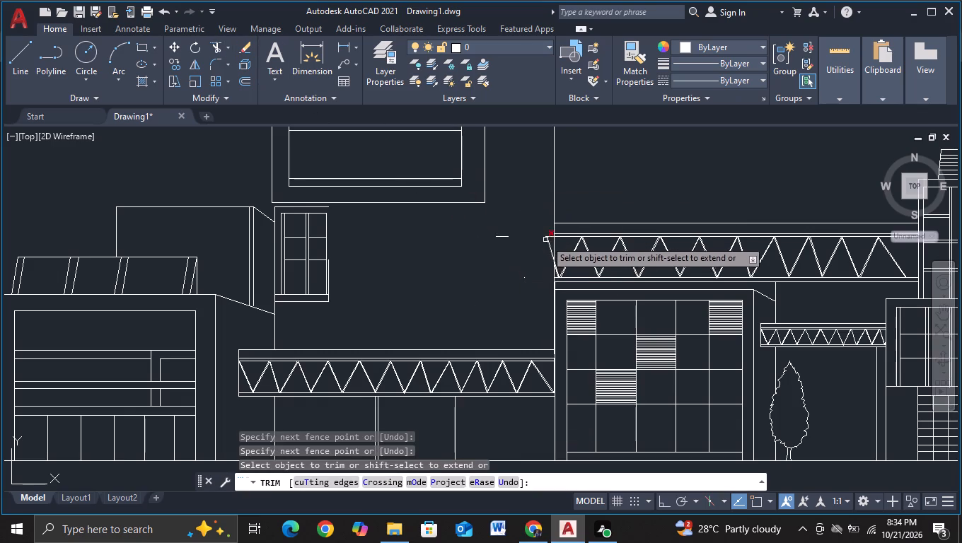
click(546, 239)
click(547, 235)
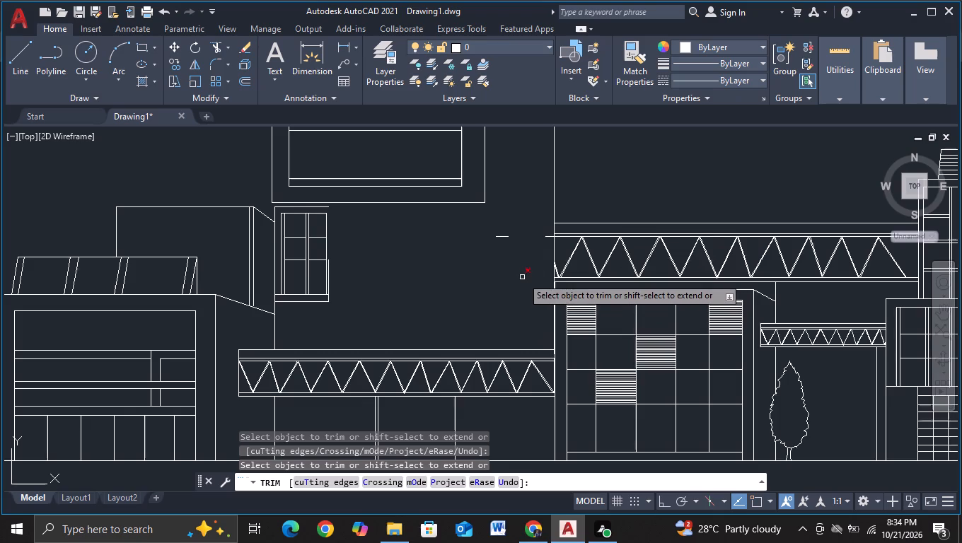
click(522, 277)
click(506, 228)
drag(504, 230, 493, 259)
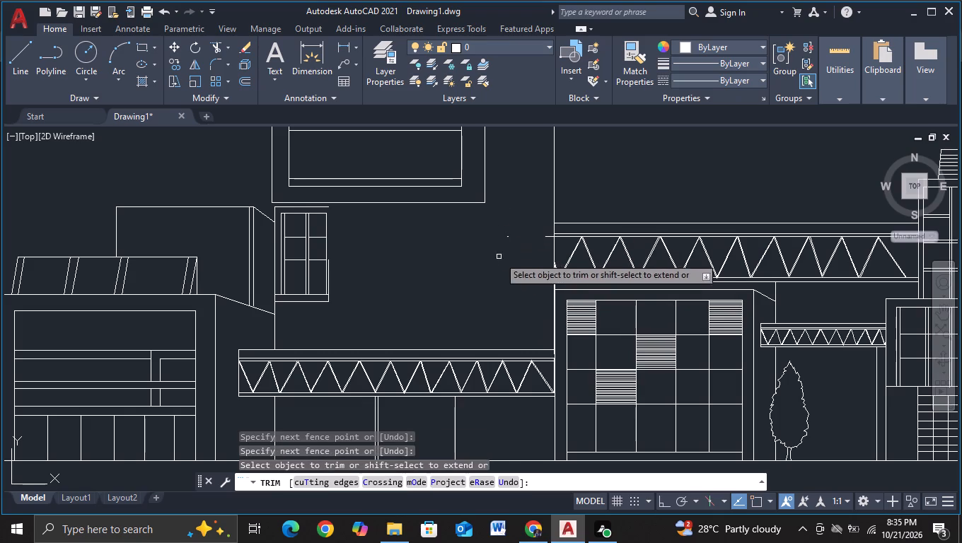
click(505, 235)
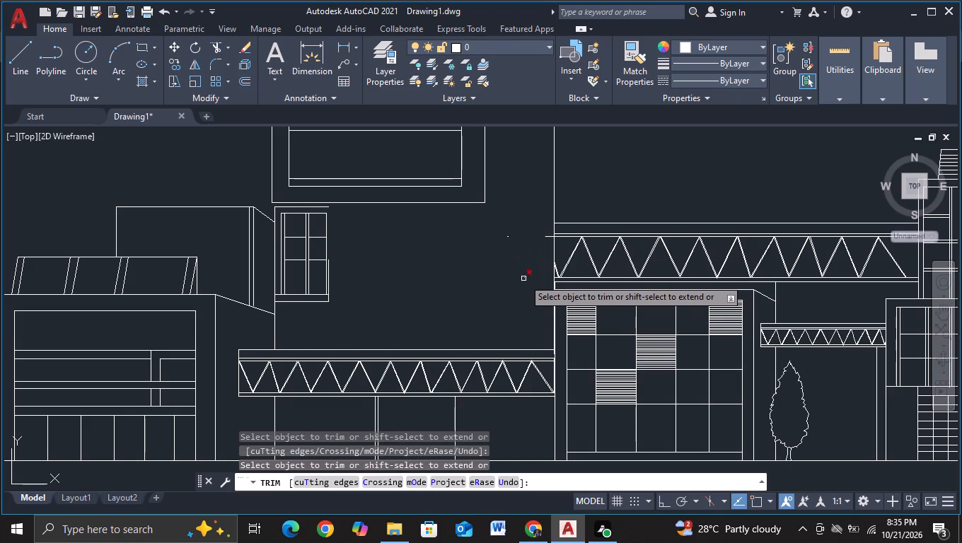
double_click(523, 279)
scroll(508, 231, up, 2)
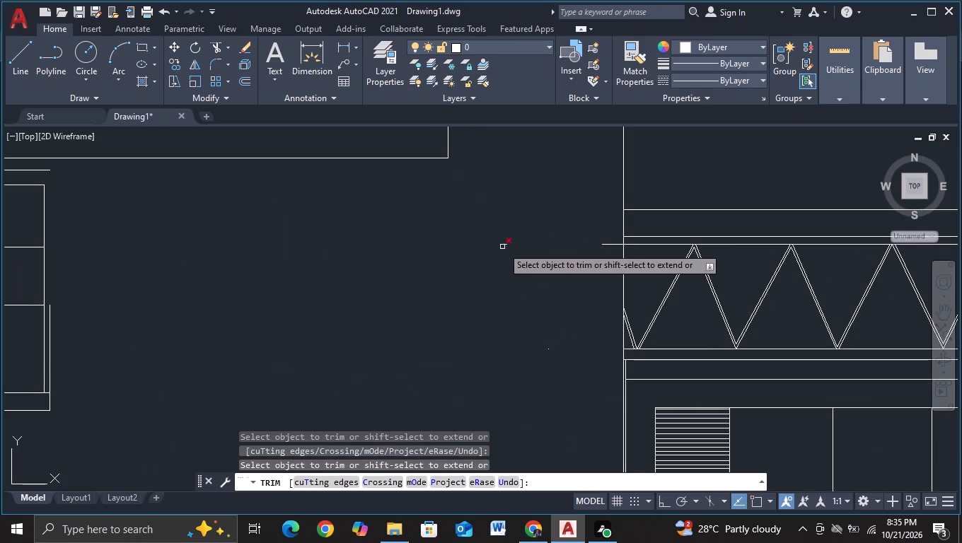
click(505, 245)
double_click(547, 346)
drag(547, 346, 547, 352)
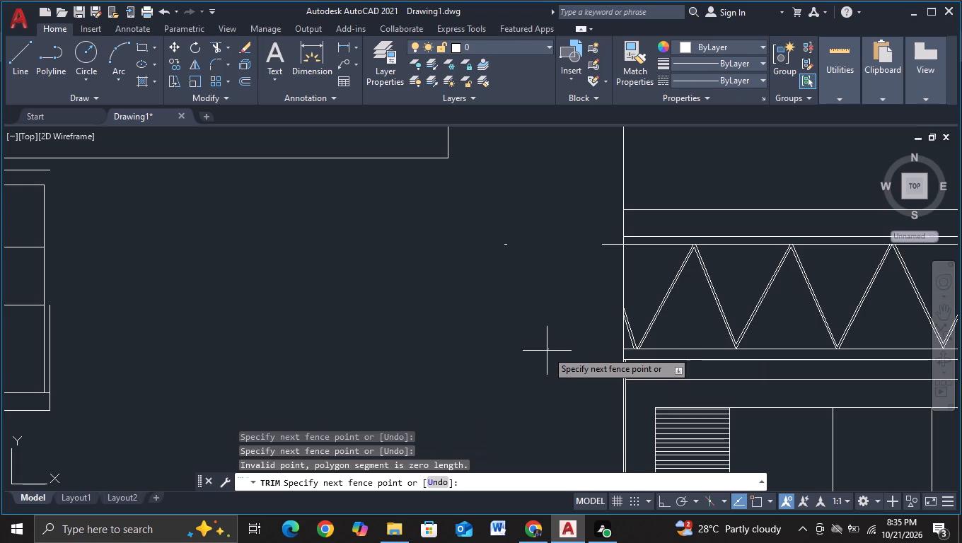
drag(547, 352, 547, 361)
key(Escape)
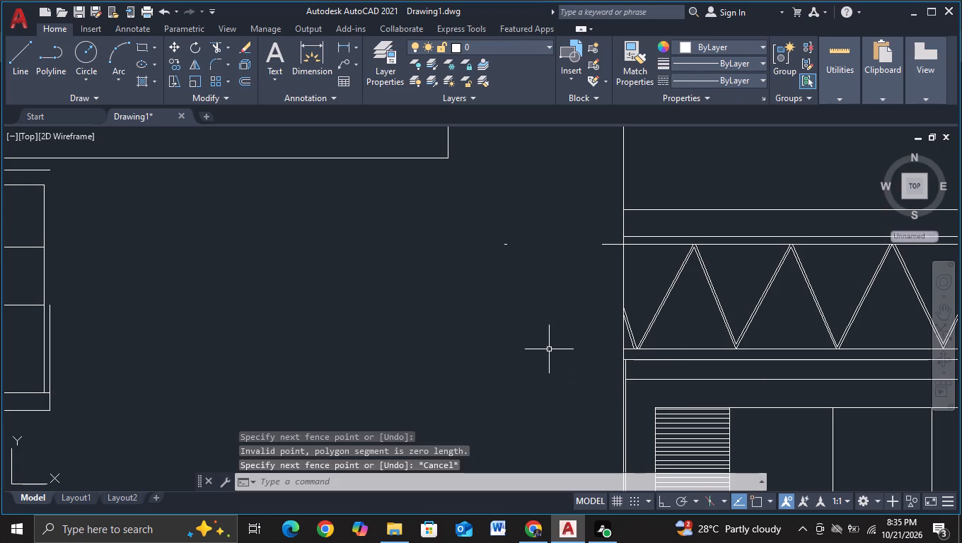
Erase the tiny line remnants left in the tower wall beside the trimmed truss bridge.
click(546, 346)
key(Escape)
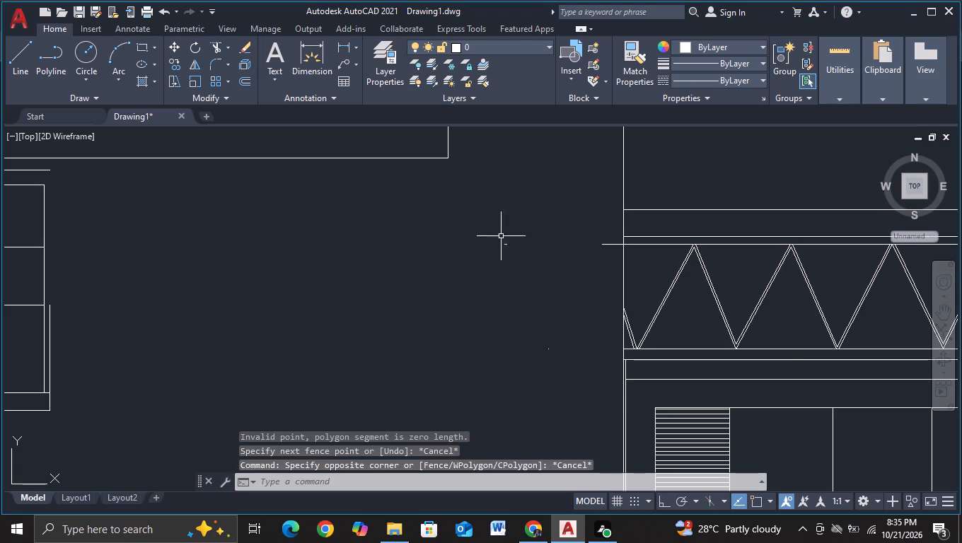
drag(505, 249, 542, 342)
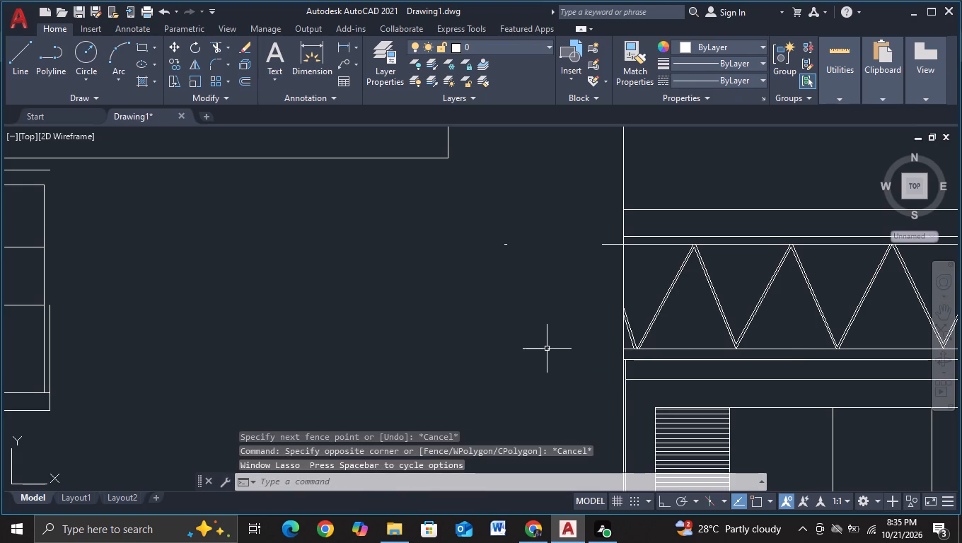
click(547, 349)
key(Delete)
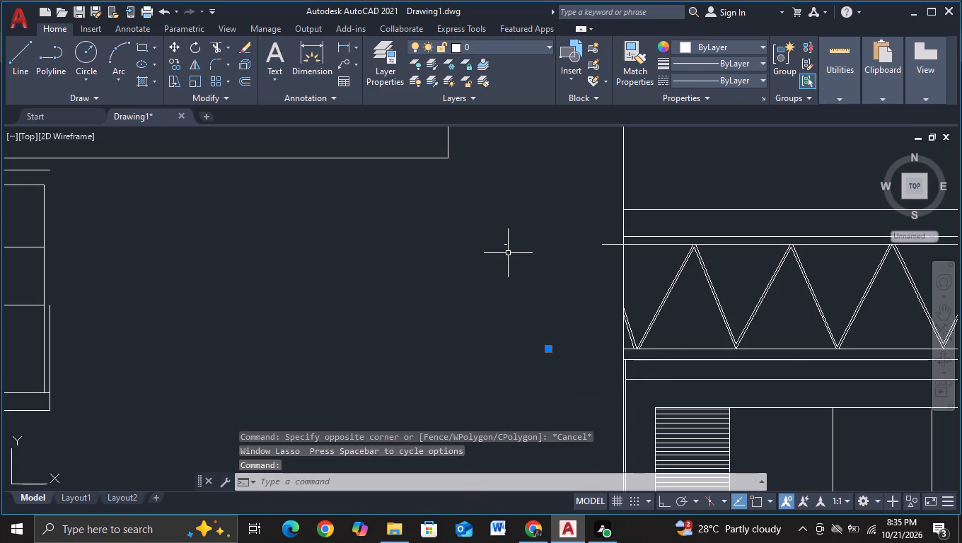
key(Delete)
click(505, 246)
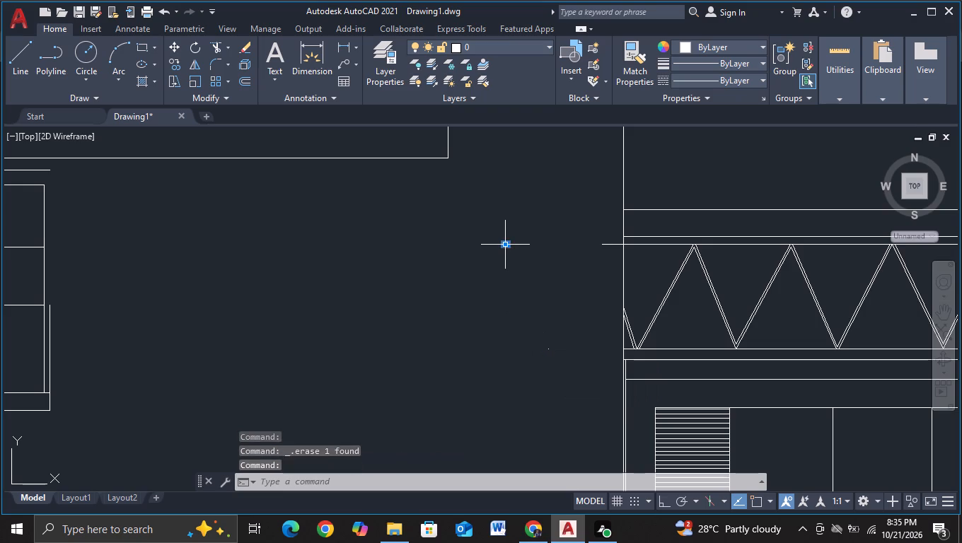
key(Delete)
key(Delete)
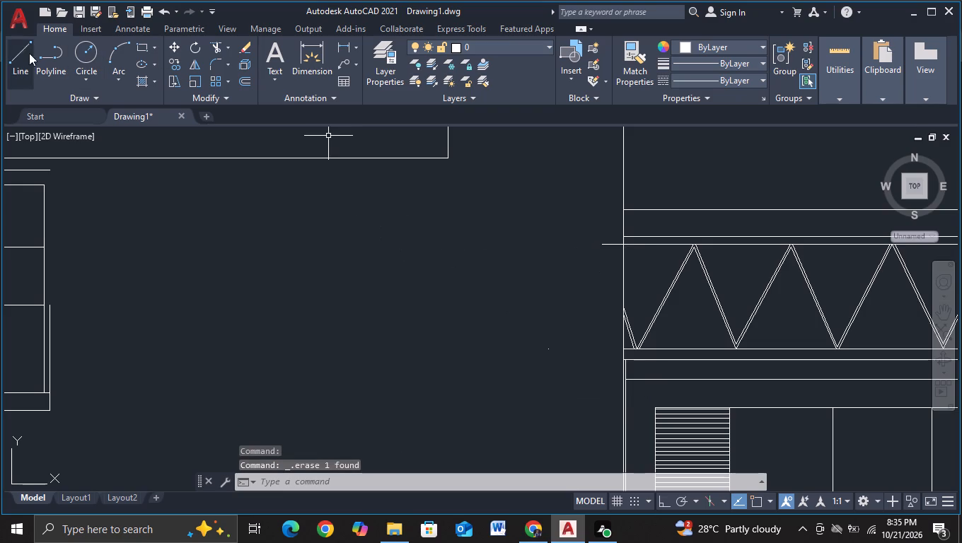
Trim the remaining stub of the truss bridge's top chord back to the tower's right side edge.
drag(214, 44, 221, 49)
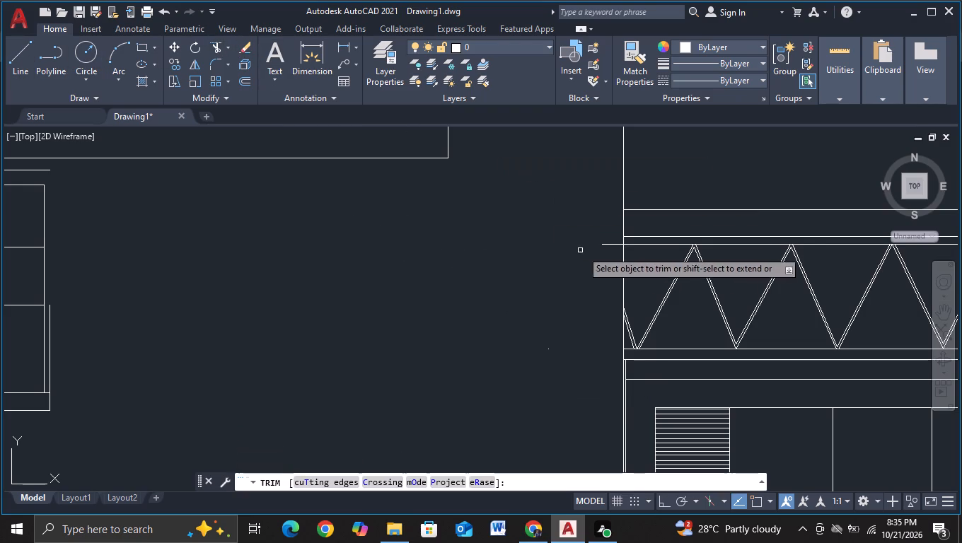
click(608, 225)
click(608, 255)
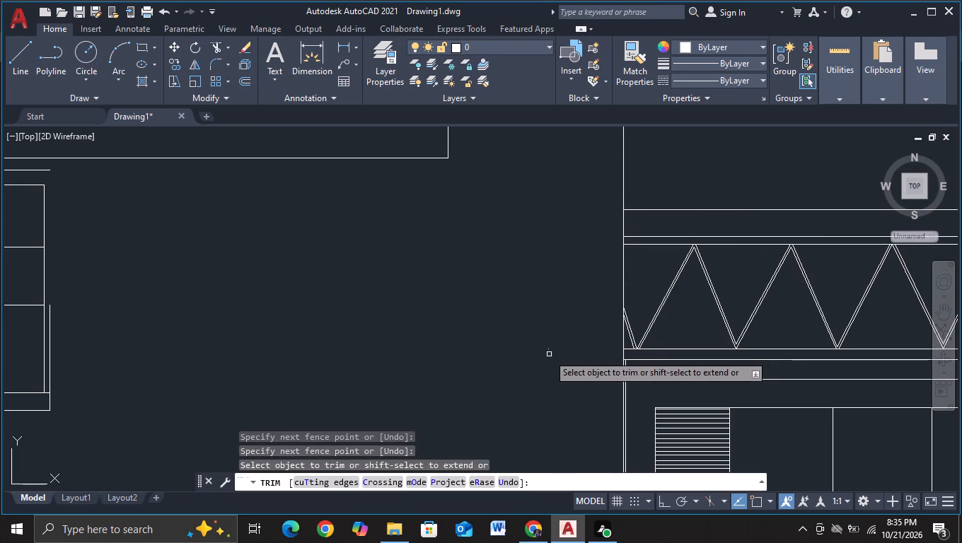
click(548, 350)
key(Escape)
Trim away the short vertical line standing on the sill beside the small window at the tower's lower left.
scroll(560, 354, down, 2)
middle_drag(560, 366, 566, 293)
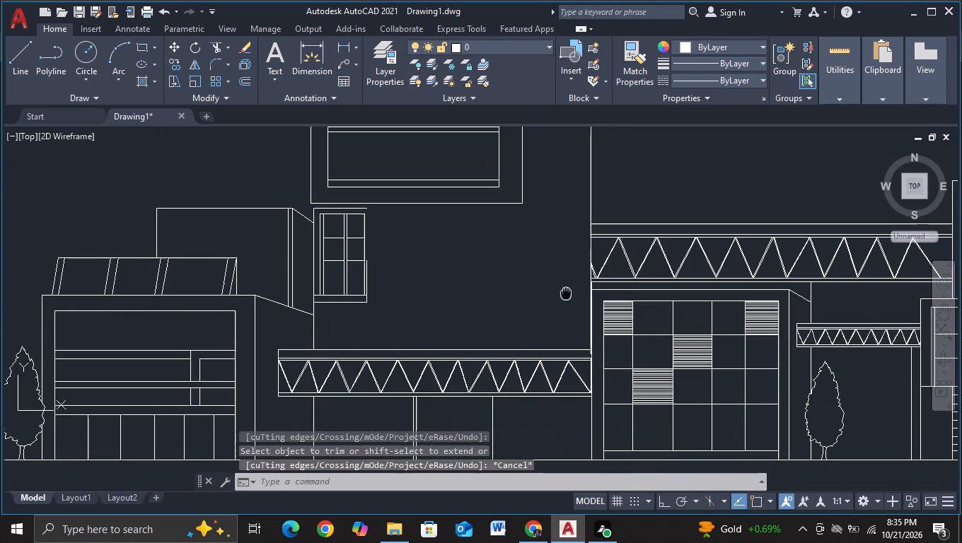
key(Escape)
middle_drag(439, 307, 564, 325)
scroll(499, 324, up, 1)
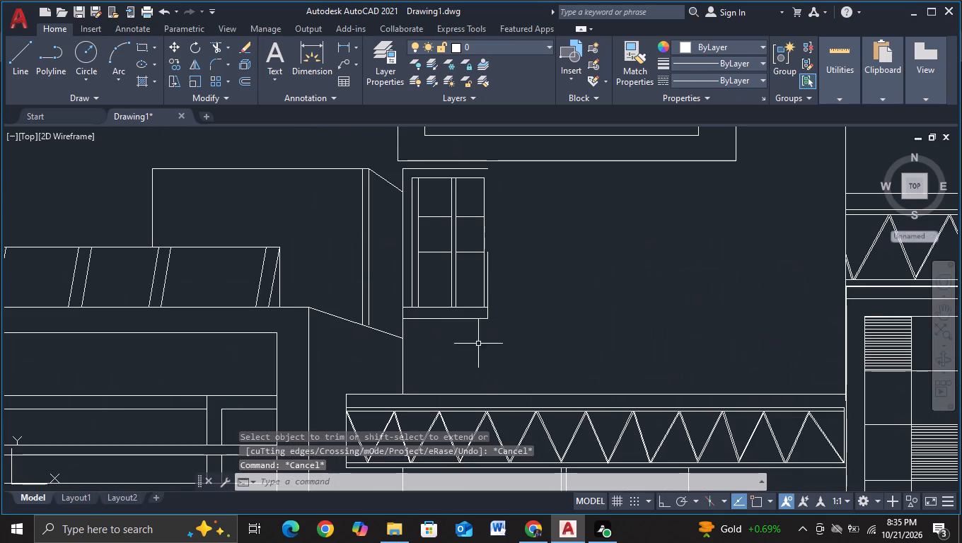
click(224, 49)
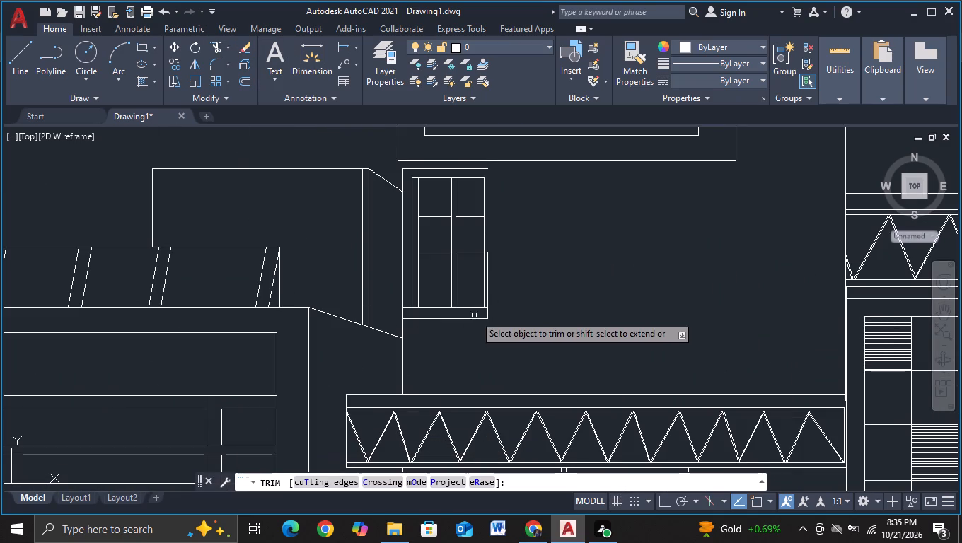
click(487, 292)
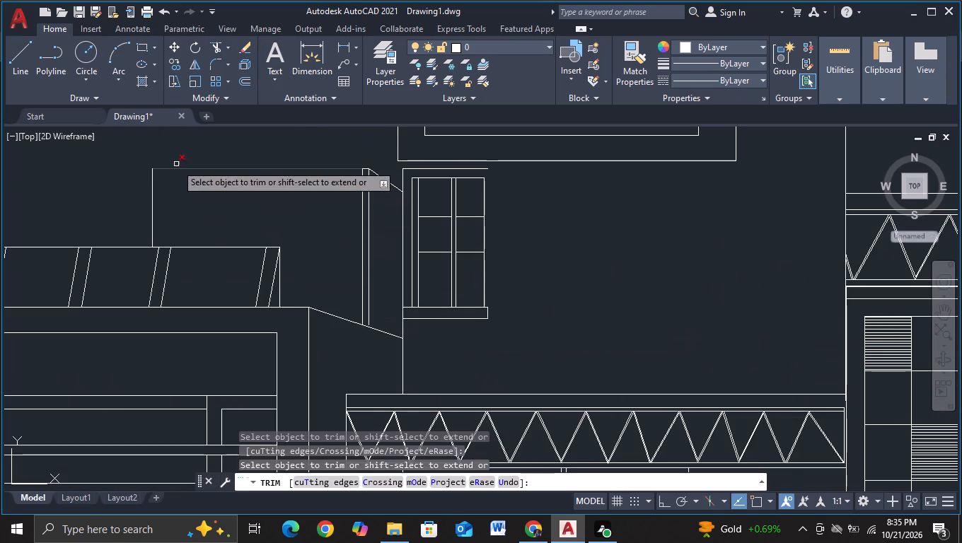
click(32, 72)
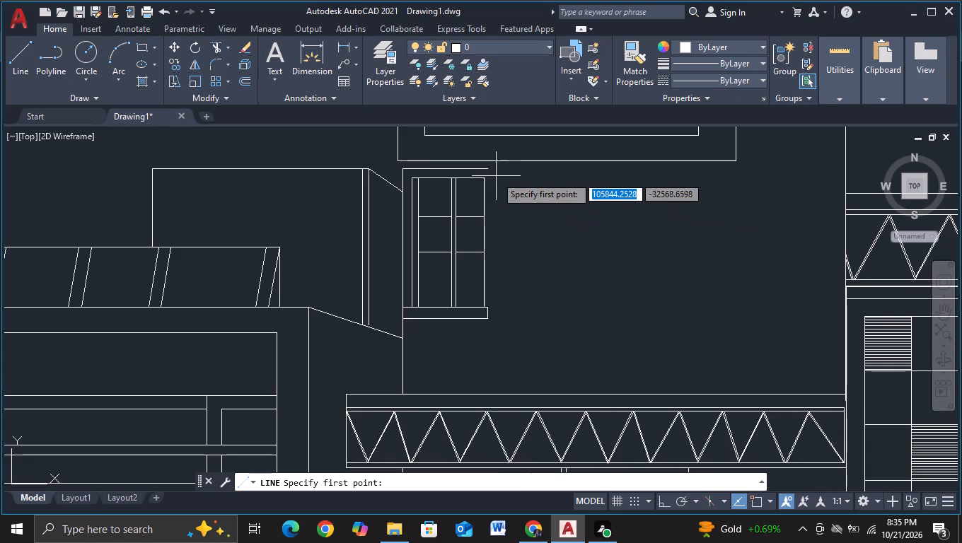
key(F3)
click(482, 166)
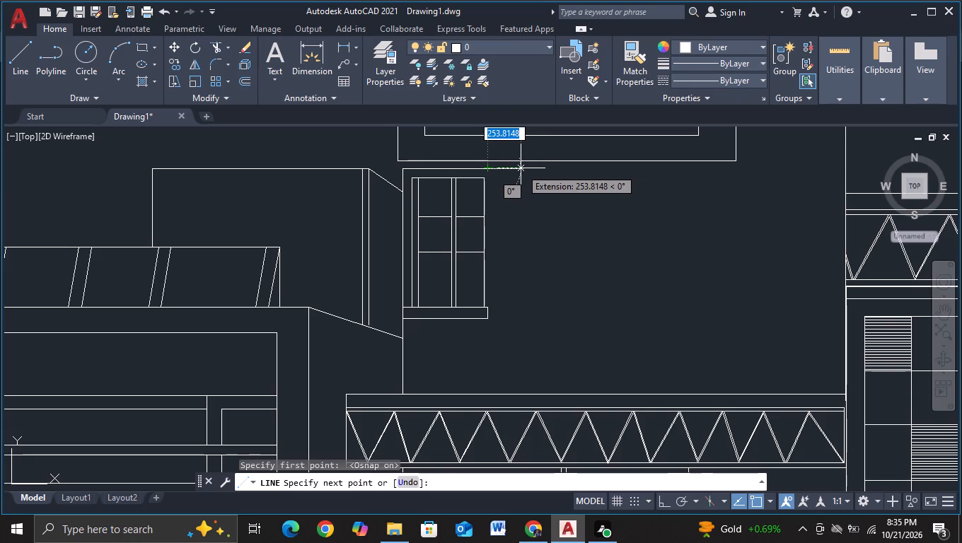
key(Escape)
Examine the full facade elevation and the repositioned tower block's proportions against the neighbouring buildings.
scroll(537, 215, down, 1)
middle_drag(586, 274, 510, 339)
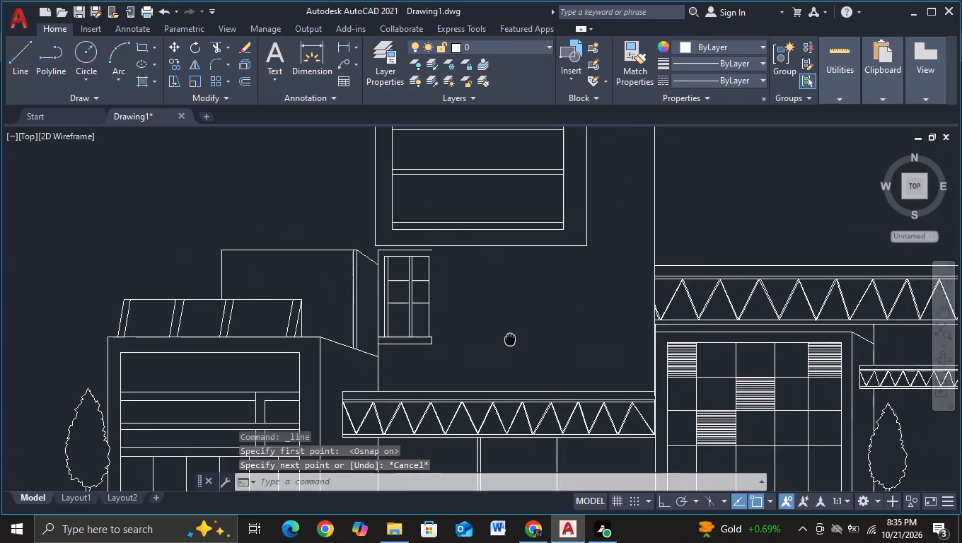
scroll(541, 295, down, 1)
middle_drag(563, 306, 512, 269)
scroll(510, 268, down, 2)
scroll(616, 360, down, 2)
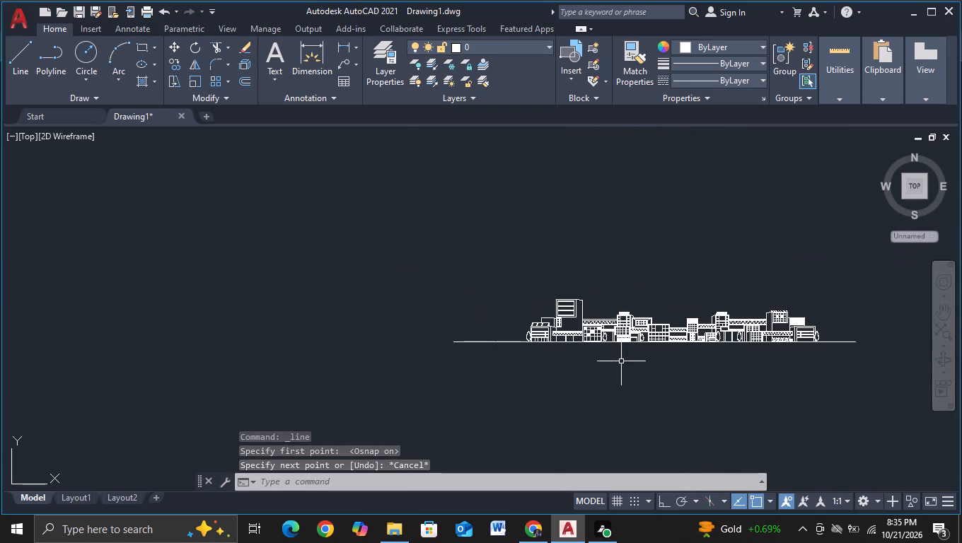
scroll(621, 361, up, 1)
middle_drag(584, 361, 584, 383)
scroll(564, 370, up, 1)
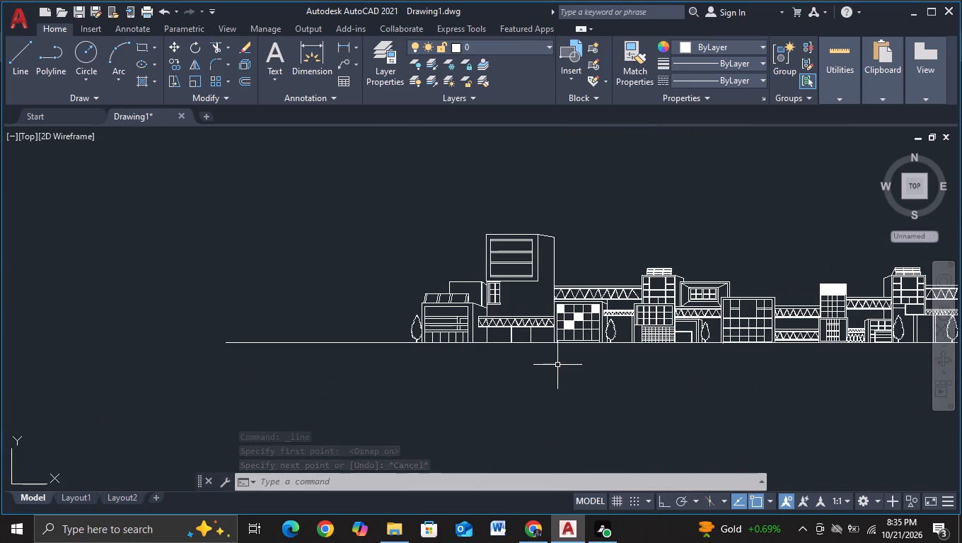
middle_drag(568, 394, 567, 408)
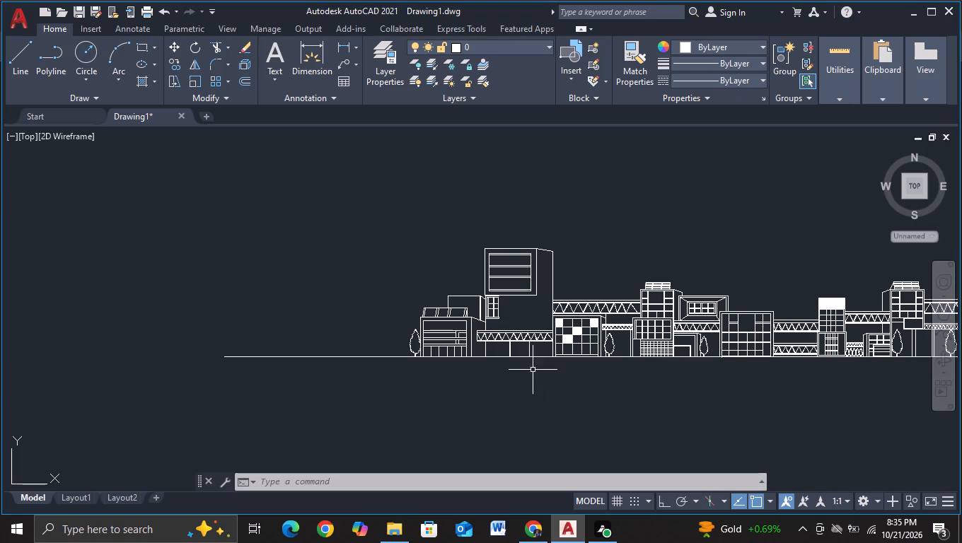
scroll(507, 337, up, 1)
middle_drag(523, 311, 521, 340)
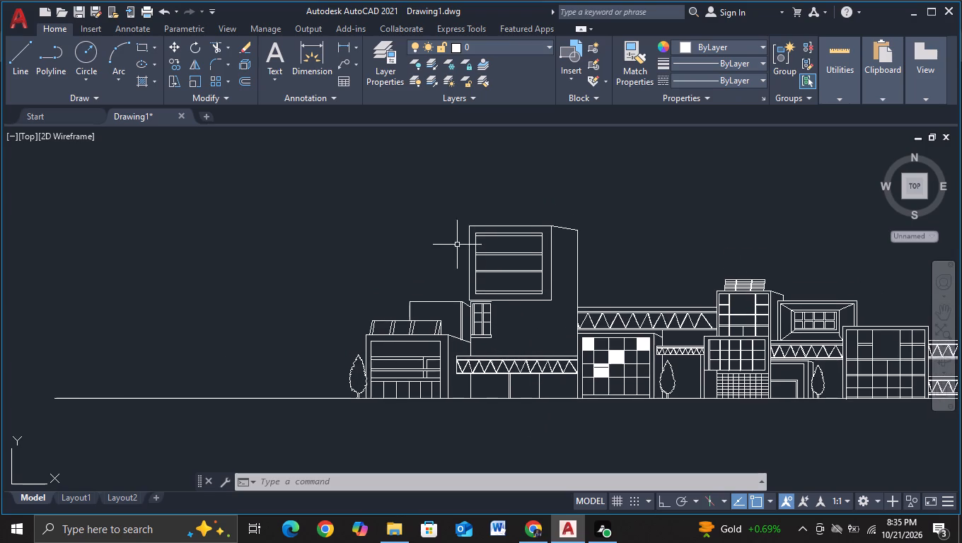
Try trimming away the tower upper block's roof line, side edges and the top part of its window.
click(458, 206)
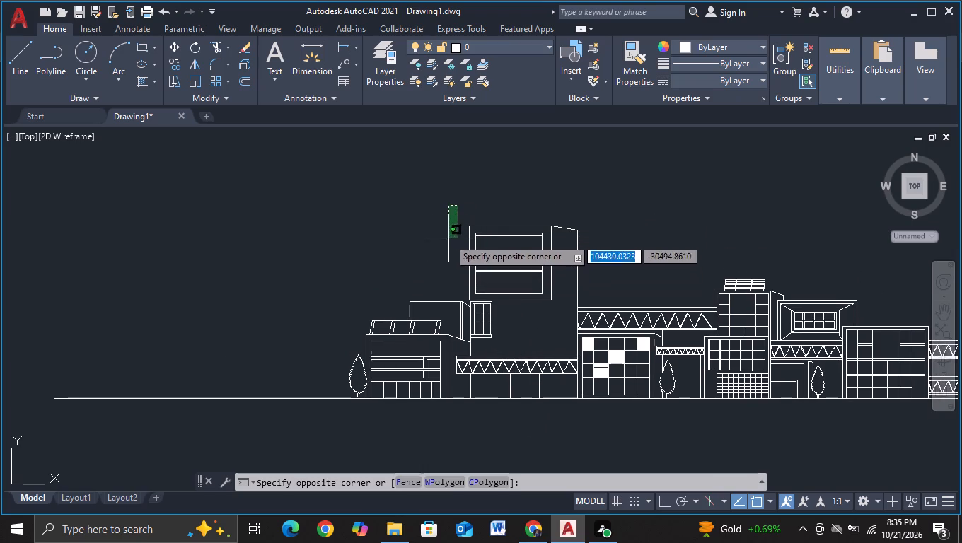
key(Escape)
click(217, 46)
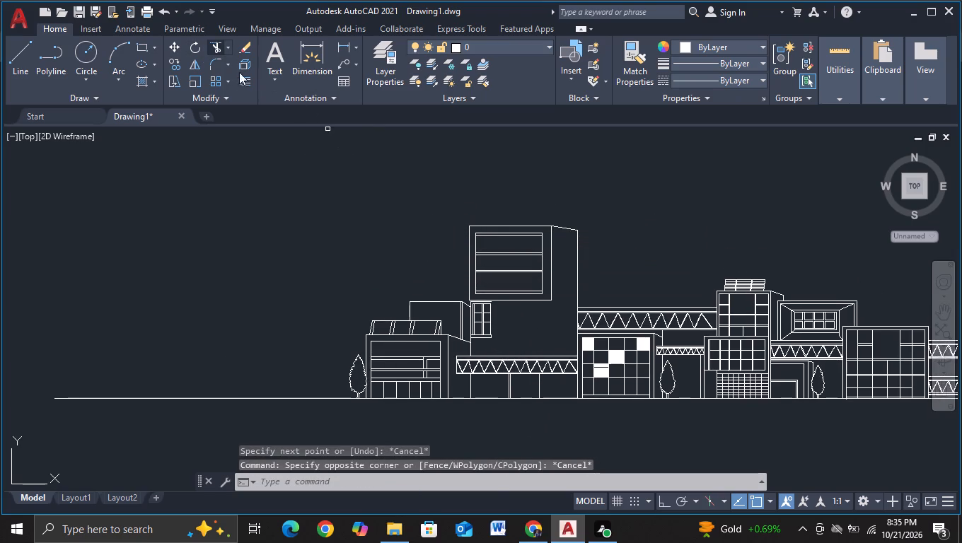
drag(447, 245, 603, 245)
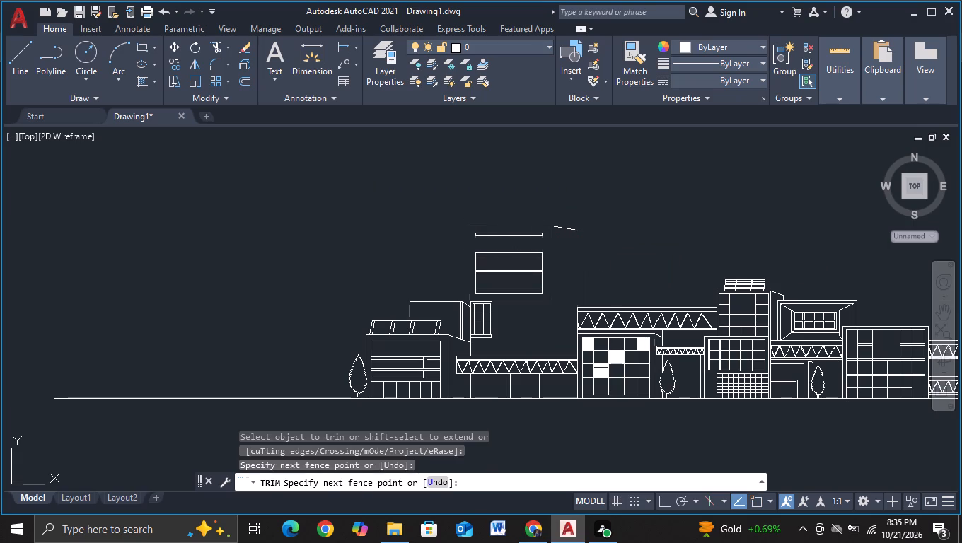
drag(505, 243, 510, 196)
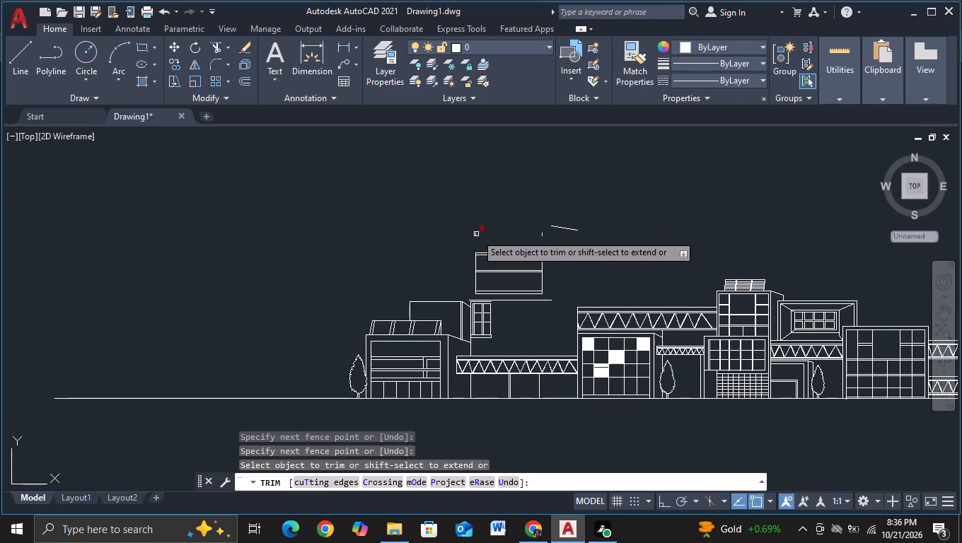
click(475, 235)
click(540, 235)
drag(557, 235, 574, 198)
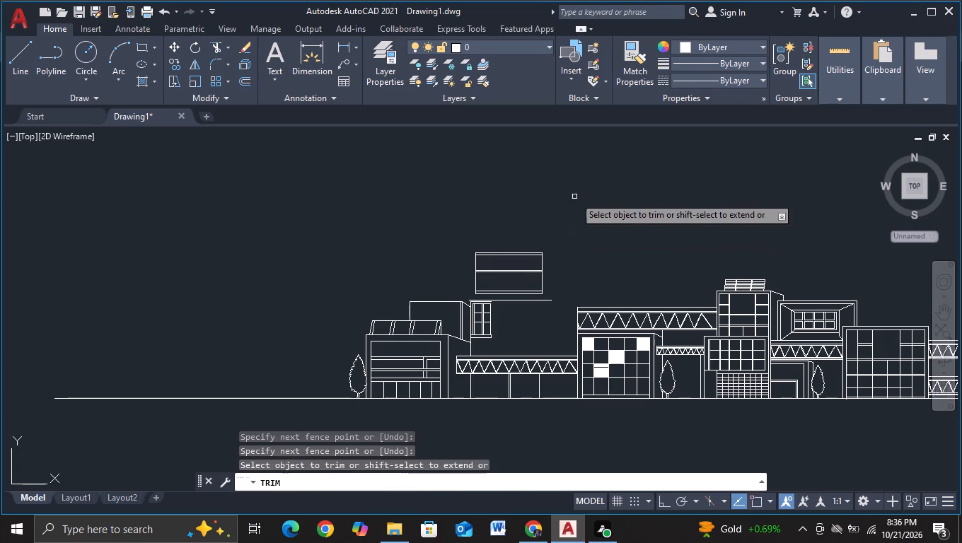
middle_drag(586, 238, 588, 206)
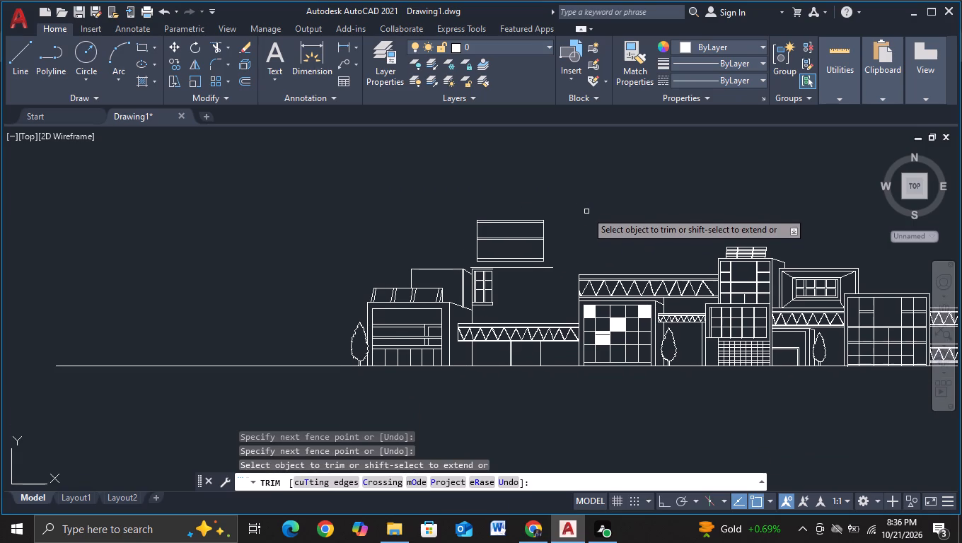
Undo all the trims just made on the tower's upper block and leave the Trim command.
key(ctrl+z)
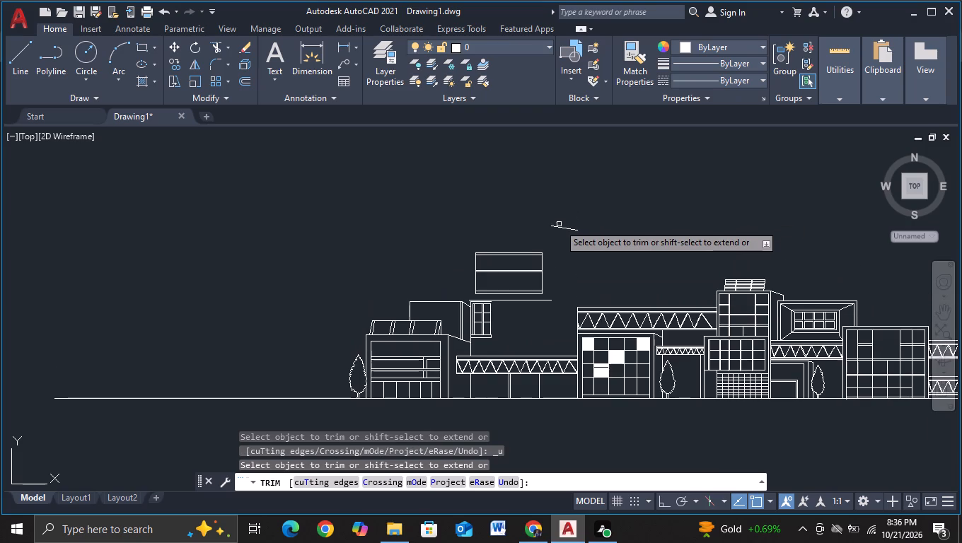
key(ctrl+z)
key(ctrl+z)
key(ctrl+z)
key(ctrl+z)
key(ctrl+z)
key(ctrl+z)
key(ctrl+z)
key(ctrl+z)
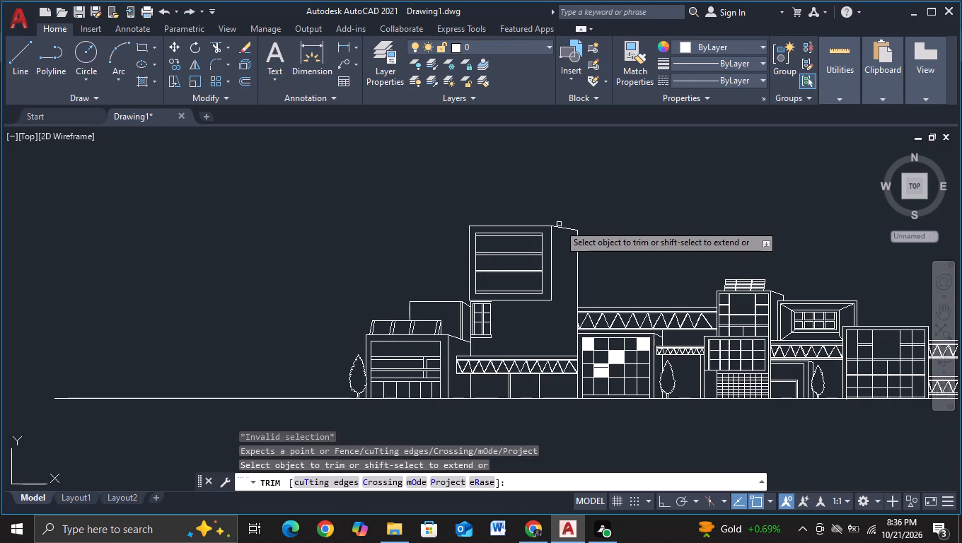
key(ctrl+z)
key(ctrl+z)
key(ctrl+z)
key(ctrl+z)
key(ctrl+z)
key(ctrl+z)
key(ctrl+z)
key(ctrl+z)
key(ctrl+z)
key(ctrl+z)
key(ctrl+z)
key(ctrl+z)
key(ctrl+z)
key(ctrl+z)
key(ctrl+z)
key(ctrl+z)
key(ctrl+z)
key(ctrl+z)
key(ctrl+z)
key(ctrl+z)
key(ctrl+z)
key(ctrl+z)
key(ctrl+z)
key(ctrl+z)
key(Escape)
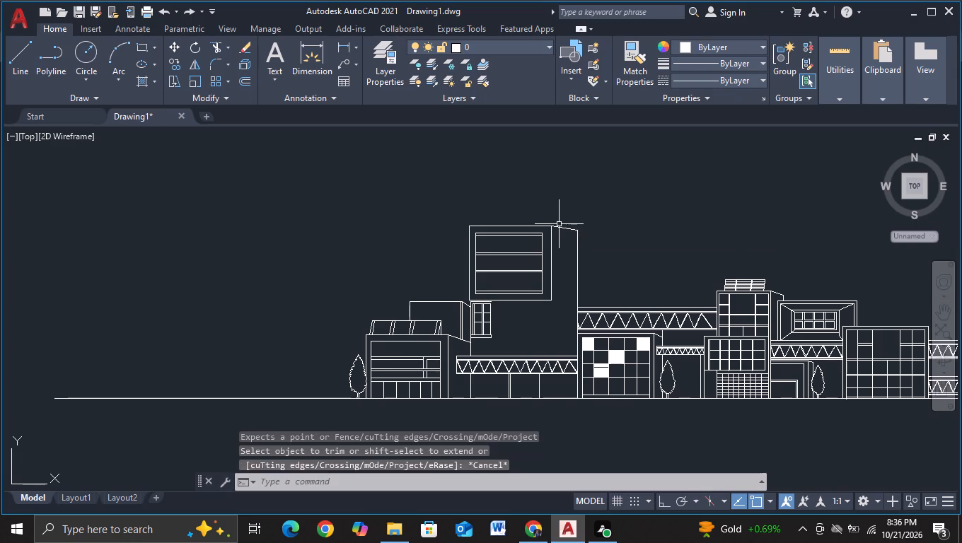
Undo the earlier trim, erase, move and scale edits, back to before the tower's upper block and window were enlarged.
key(ctrl+z)
key(ctrl+z)
key(ctrl+z)
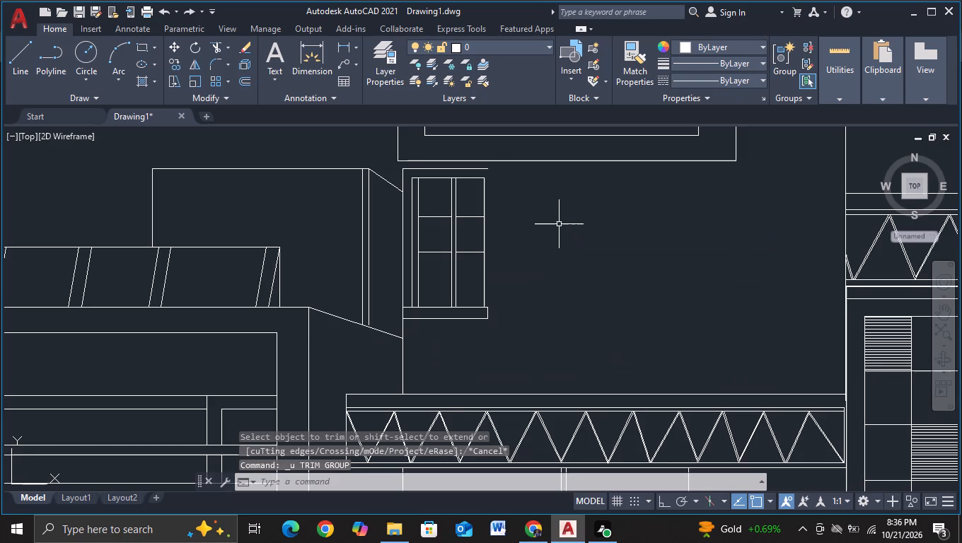
key(ctrl+z)
key(ctrl+z)
key(ctrl+z)
key(ctrl+z)
key(ctrl+z)
key(ctrl+z)
key(ctrl+z)
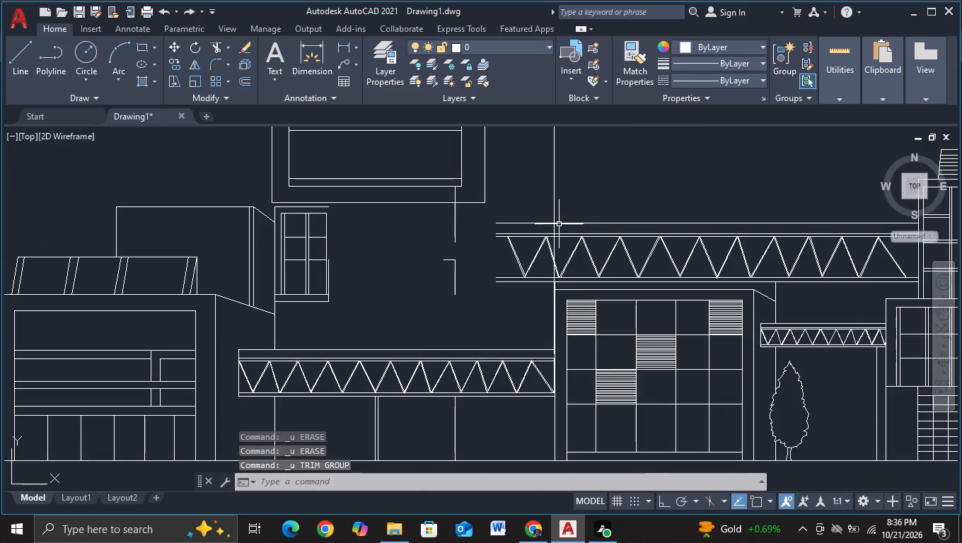
key(ctrl+z)
key(ctrl+z)
key(ctrl+z)
key(ctrl+z)
key(ctrl+z)
key(ctrl+z)
key(ctrl+z)
key(ctrl+z)
key(ctrl+z)
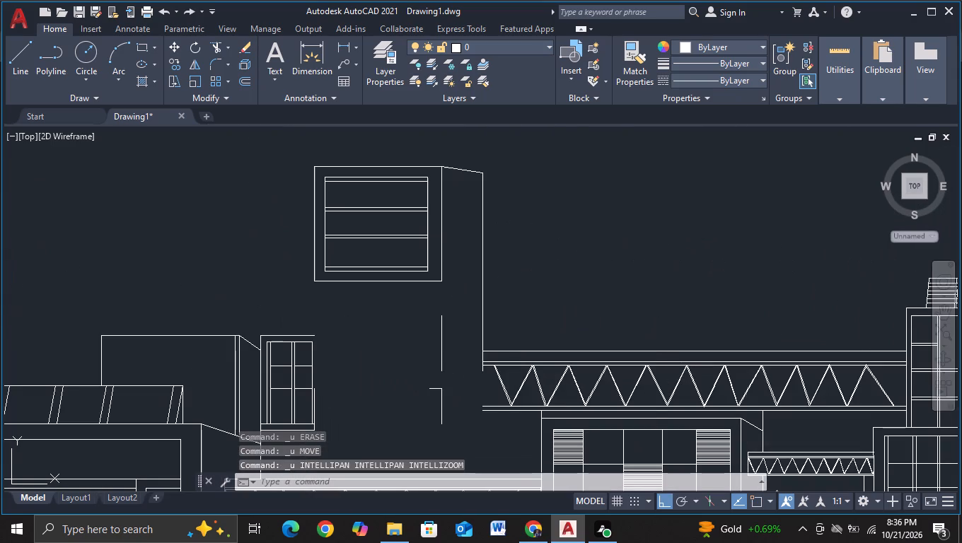
key(ctrl+z)
key(ctrl+z)
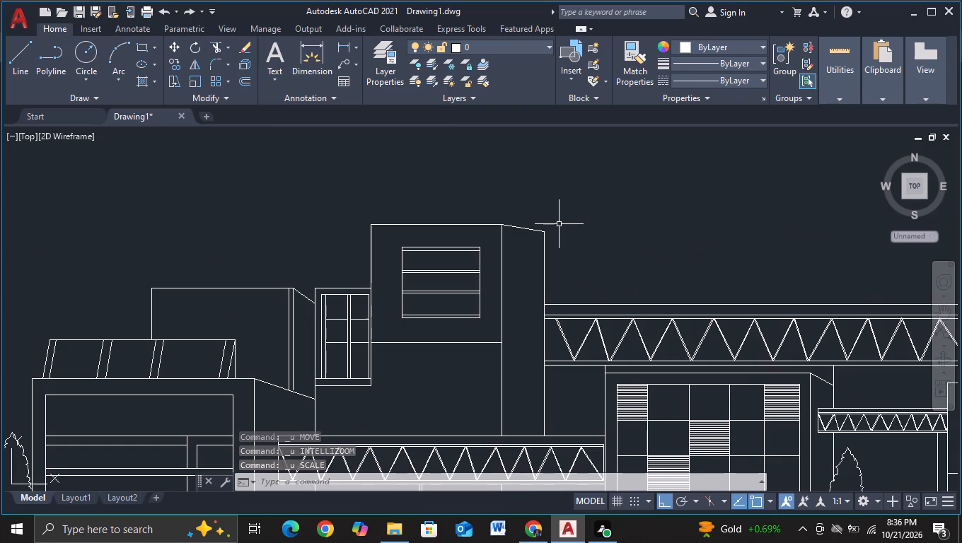
key(Escape)
Scale up the tower's upper window about its right edge so it nearly fills the wall panel around it.
scroll(559, 224, down, 3)
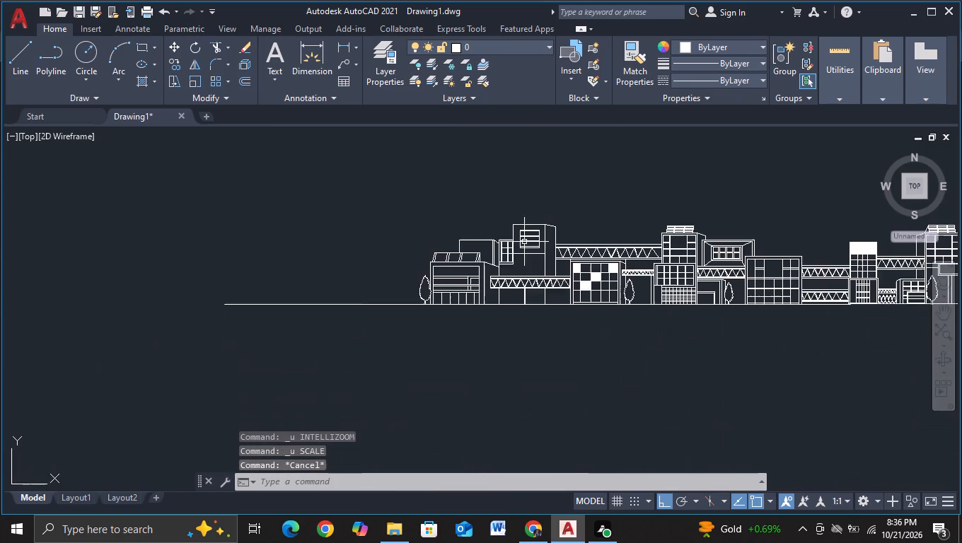
scroll(511, 264, up, 2)
middle_drag(523, 264, 532, 313)
scroll(531, 234, up, 1)
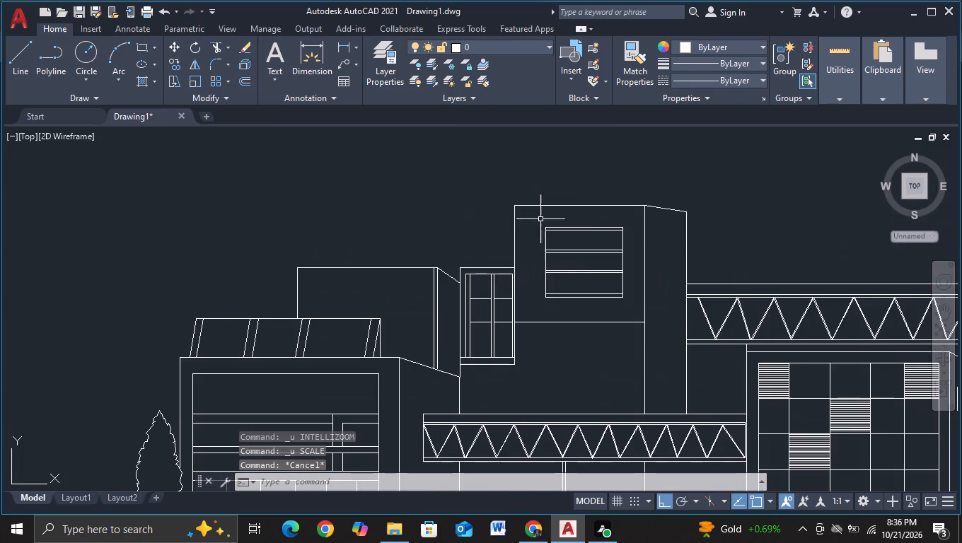
click(535, 213)
click(632, 307)
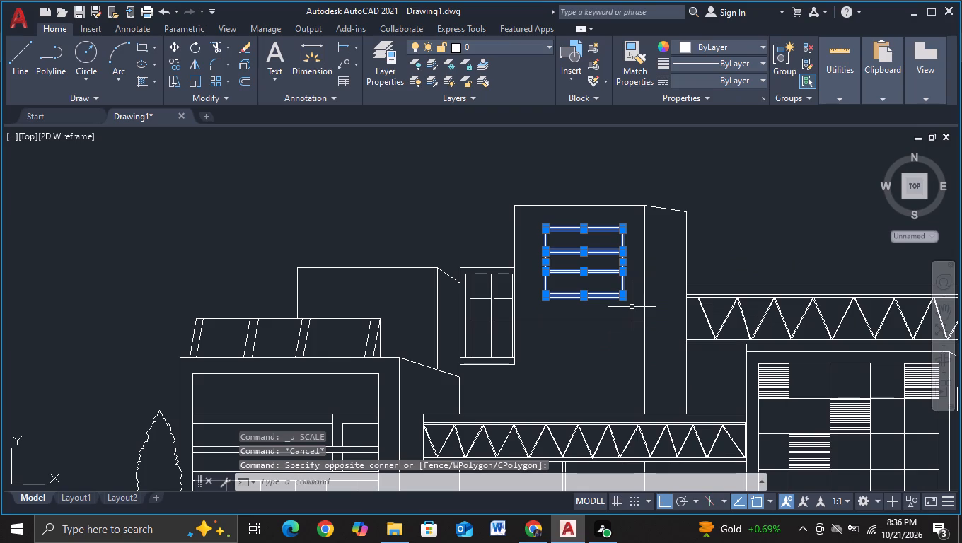
key(s)
click(676, 349)
click(604, 273)
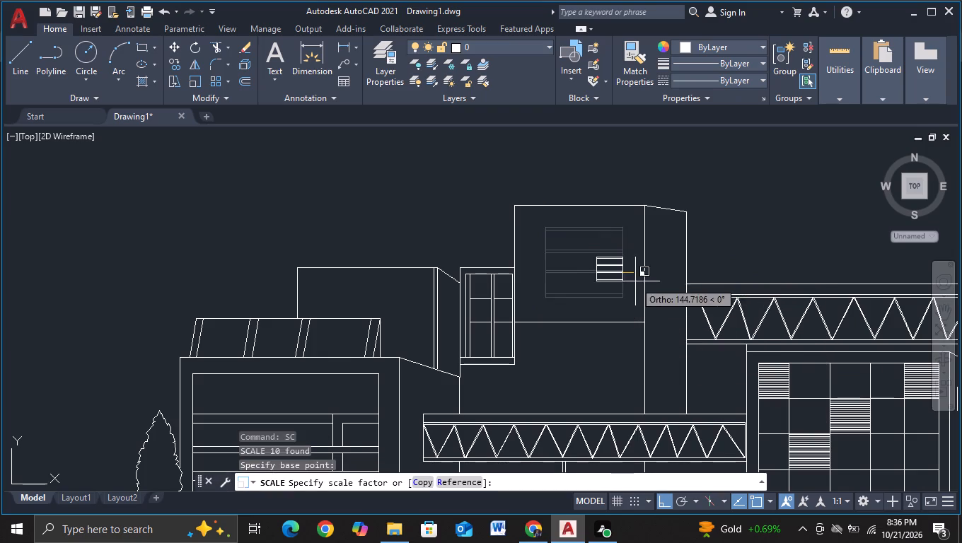
click(671, 291)
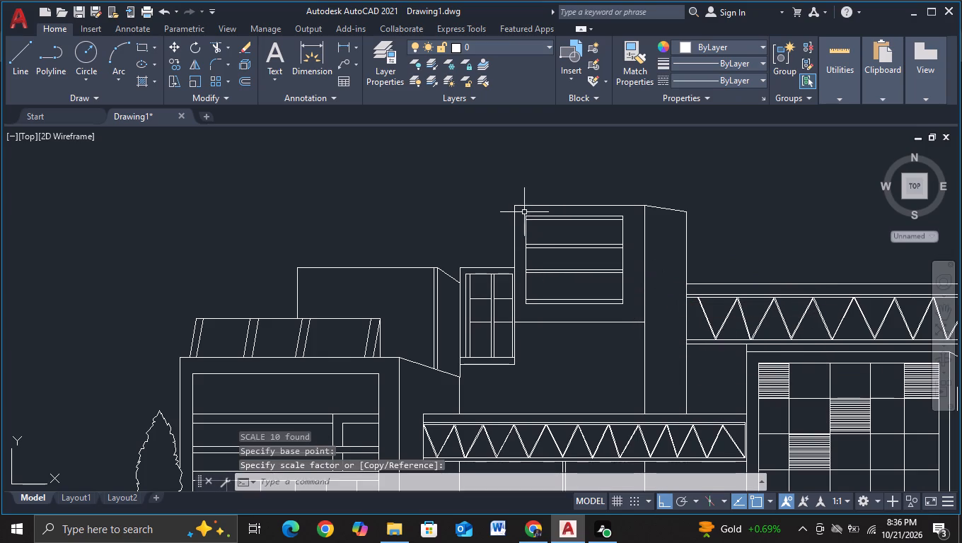
Move the enlarged window slightly right and down with Ortho off, centring it in the tower's upper wall panel.
click(519, 211)
click(643, 316)
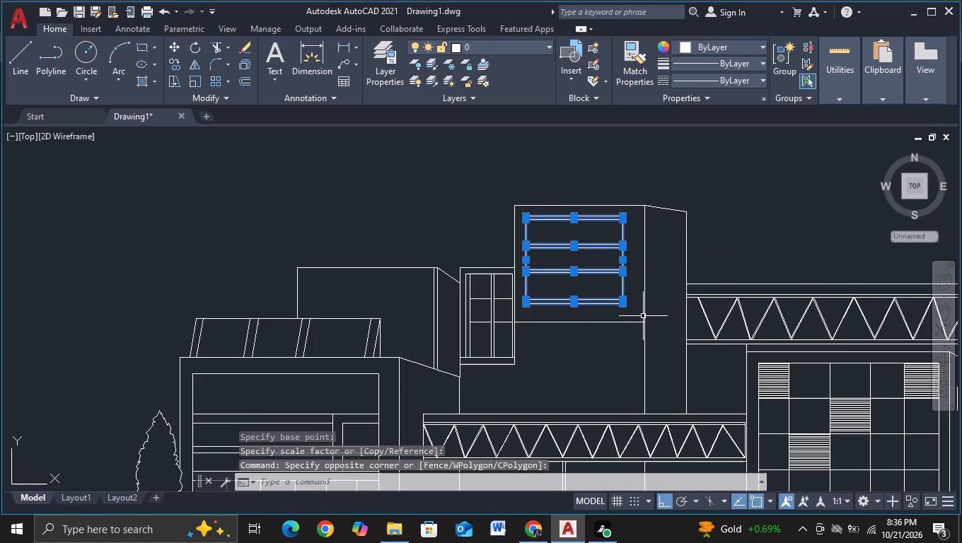
key(m)
click(679, 349)
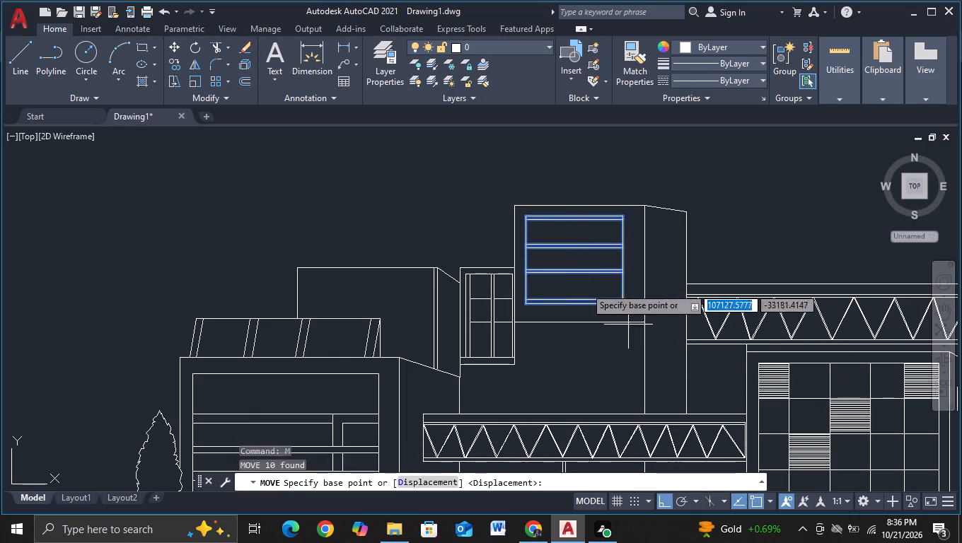
click(585, 287)
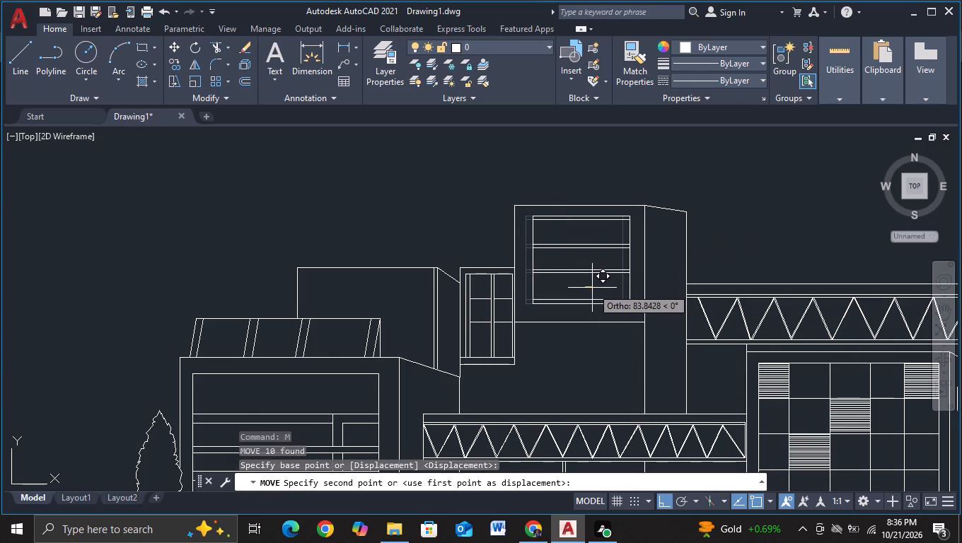
key(F8)
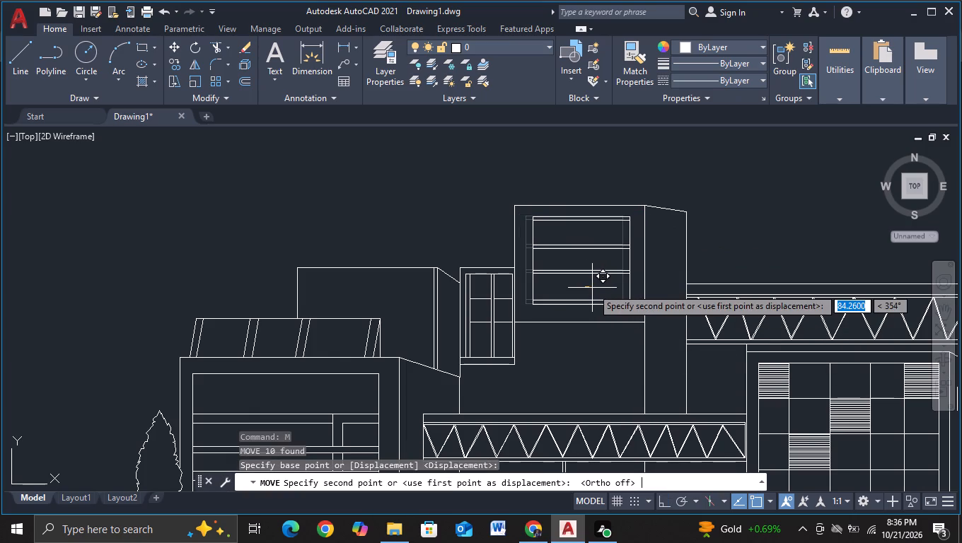
click(591, 289)
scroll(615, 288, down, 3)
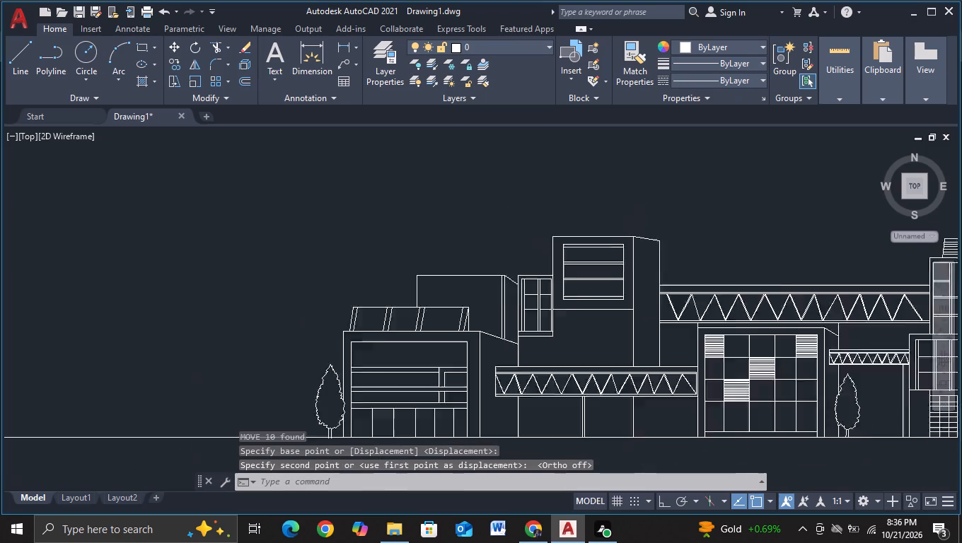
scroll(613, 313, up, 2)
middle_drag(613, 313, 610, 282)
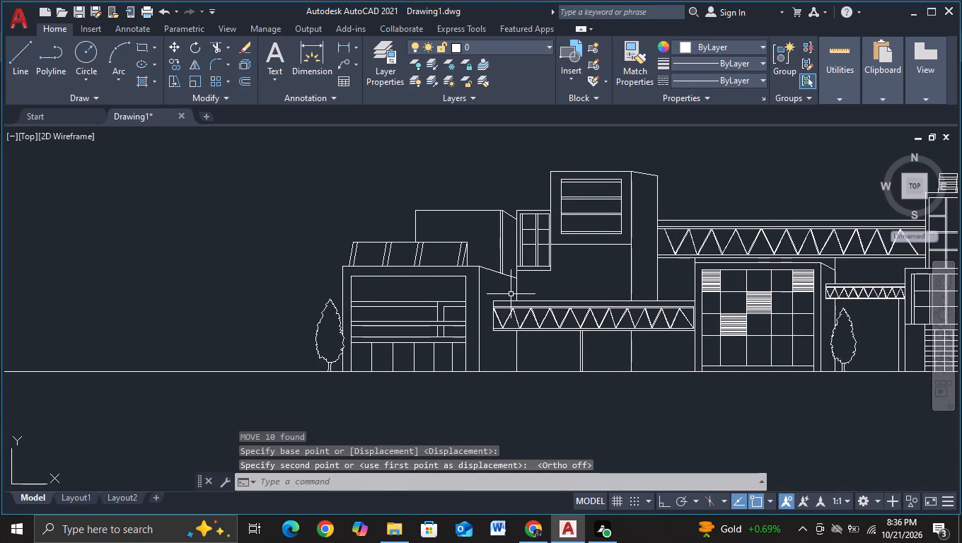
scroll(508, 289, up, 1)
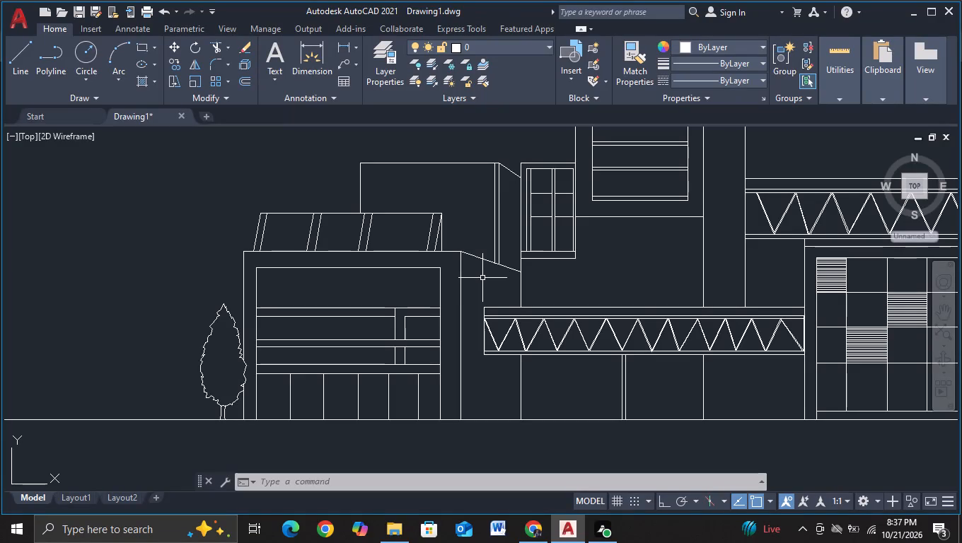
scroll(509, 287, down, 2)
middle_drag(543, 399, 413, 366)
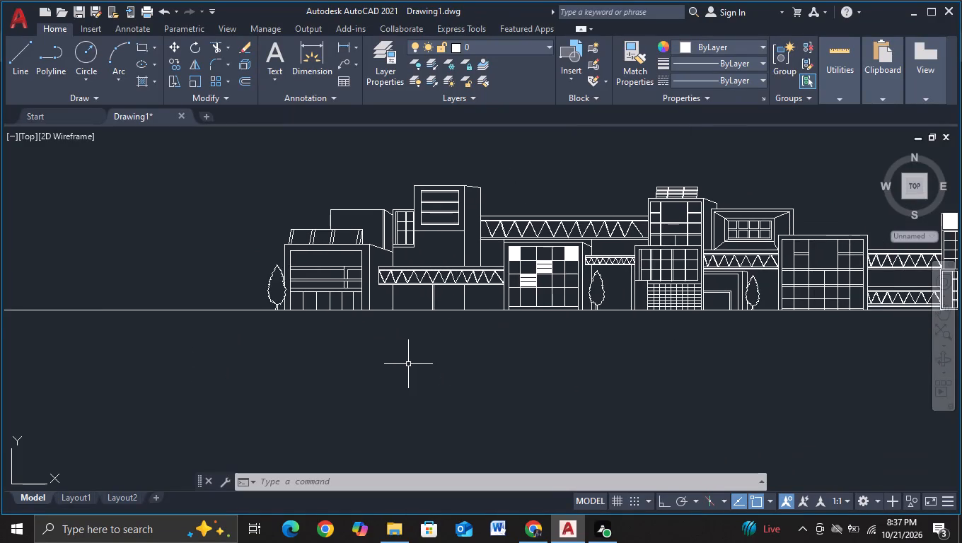
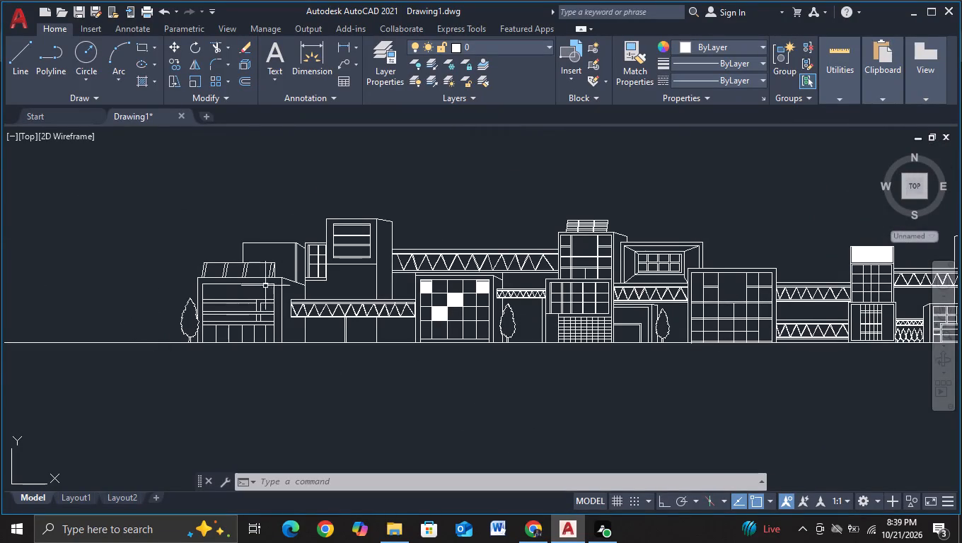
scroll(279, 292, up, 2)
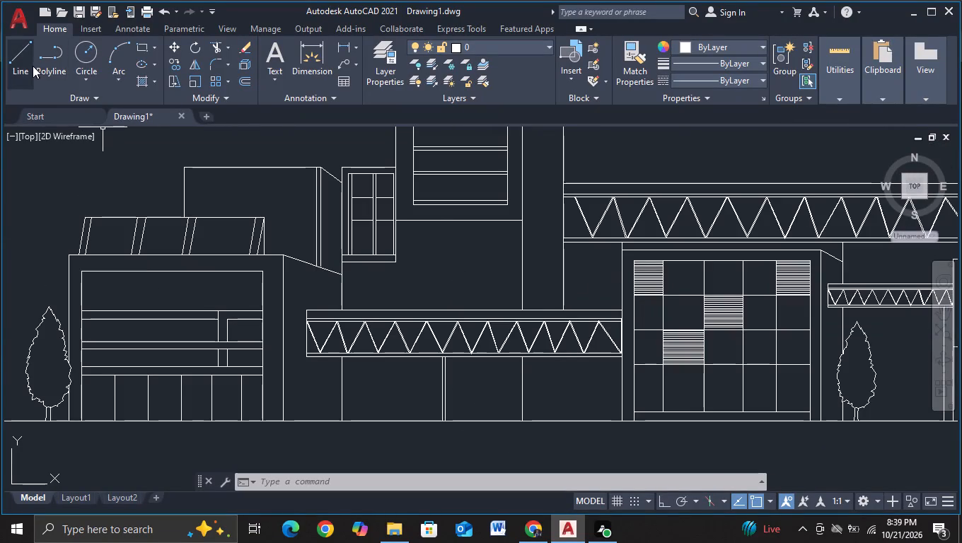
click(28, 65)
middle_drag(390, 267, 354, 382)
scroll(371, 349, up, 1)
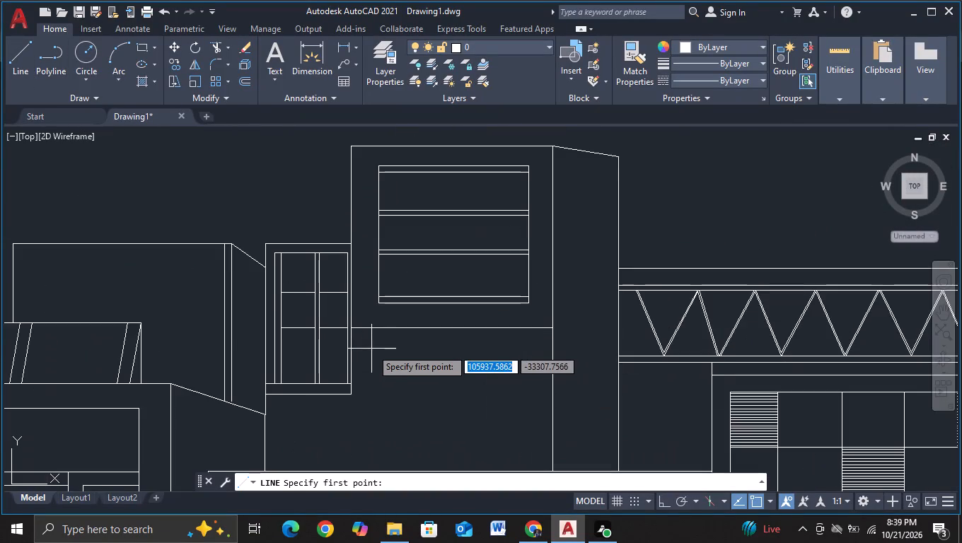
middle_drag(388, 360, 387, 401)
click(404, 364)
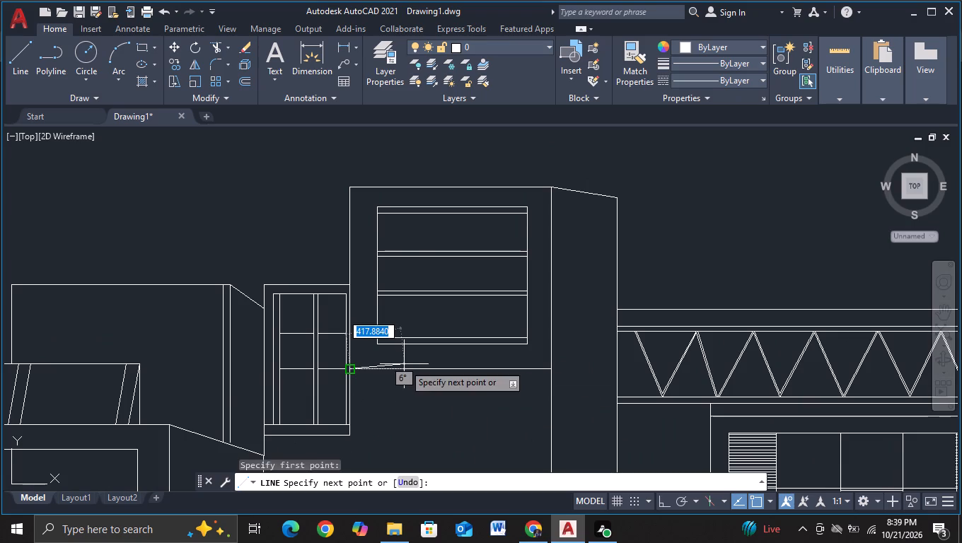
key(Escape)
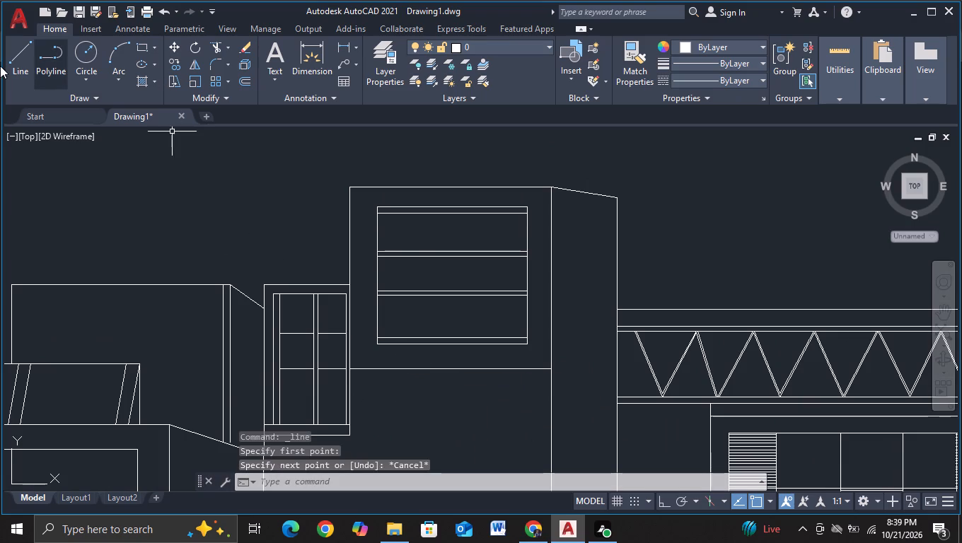
Draw a vertical line about 1222 units long, with Ortho on, through the left part of the tower's upper window, overshooting its frame.
click(11, 67)
scroll(436, 358, up, 2)
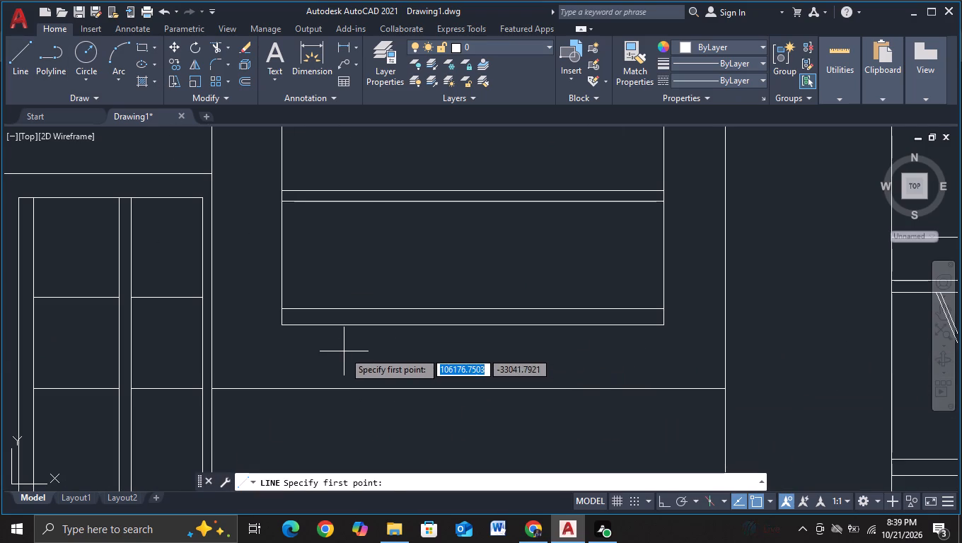
click(366, 354)
middle_drag(390, 262, 373, 370)
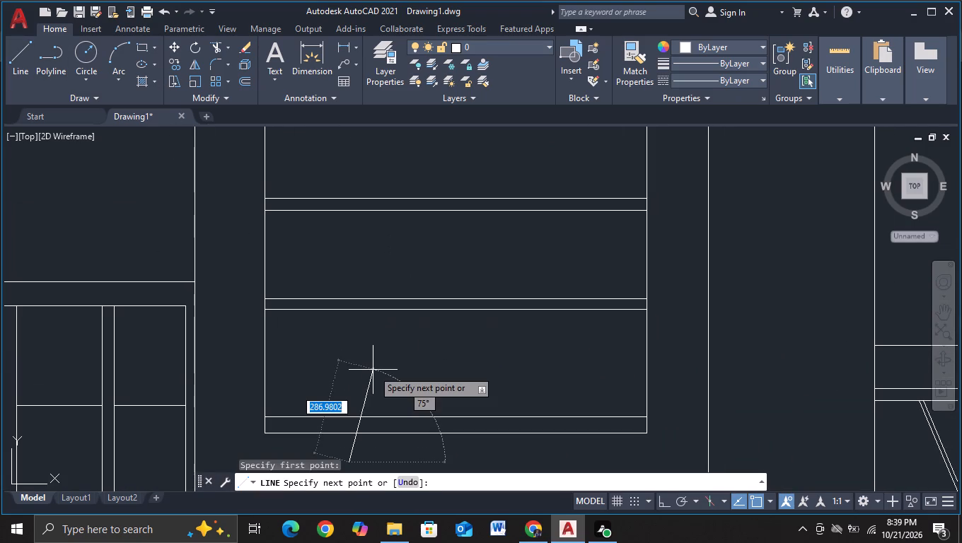
key(F8)
middle_drag(370, 325, 336, 449)
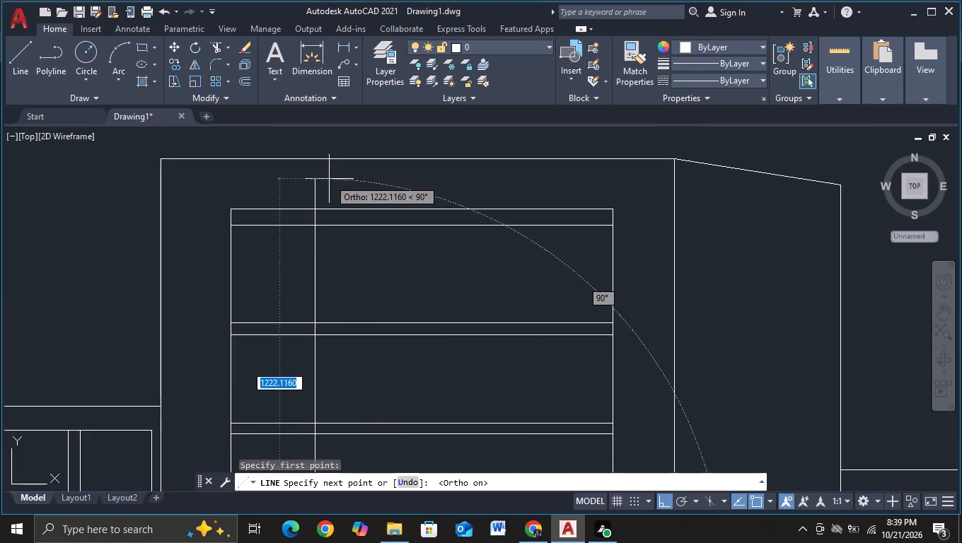
click(329, 179)
key(Escape)
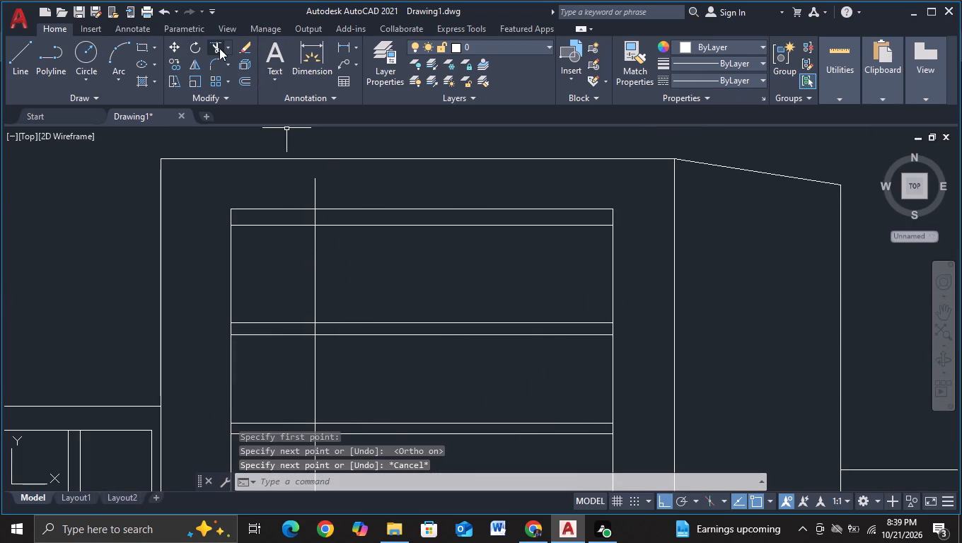
Trim the new vertical line's overshooting ends beyond the top and bottom of the tower window.
click(219, 48)
drag(307, 189, 326, 193)
scroll(328, 221, down, 2)
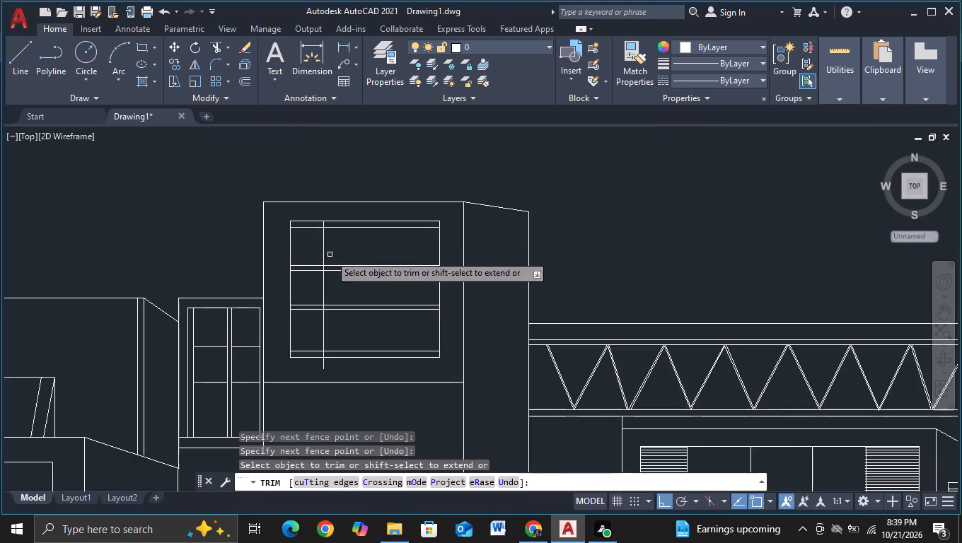
scroll(314, 373, up, 2)
drag(328, 361, 349, 355)
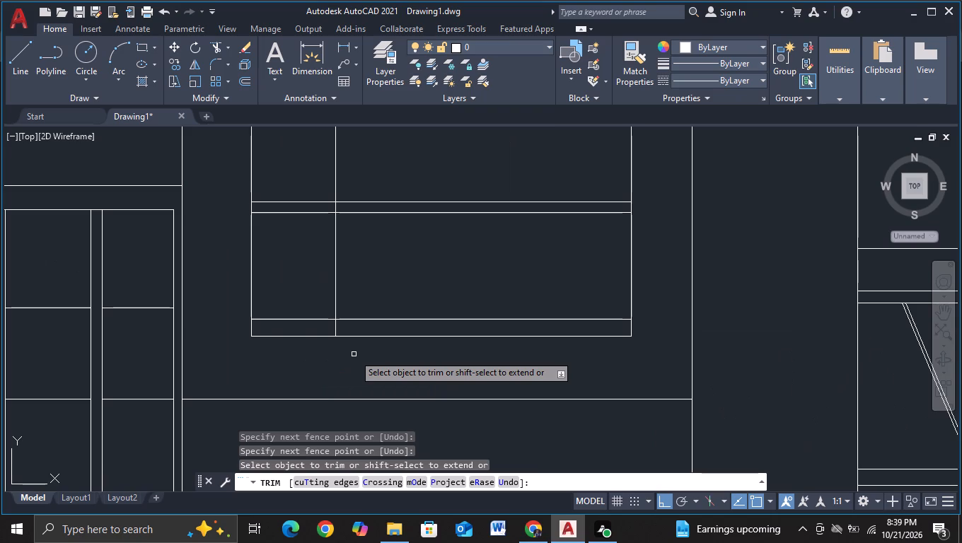
key(Escape)
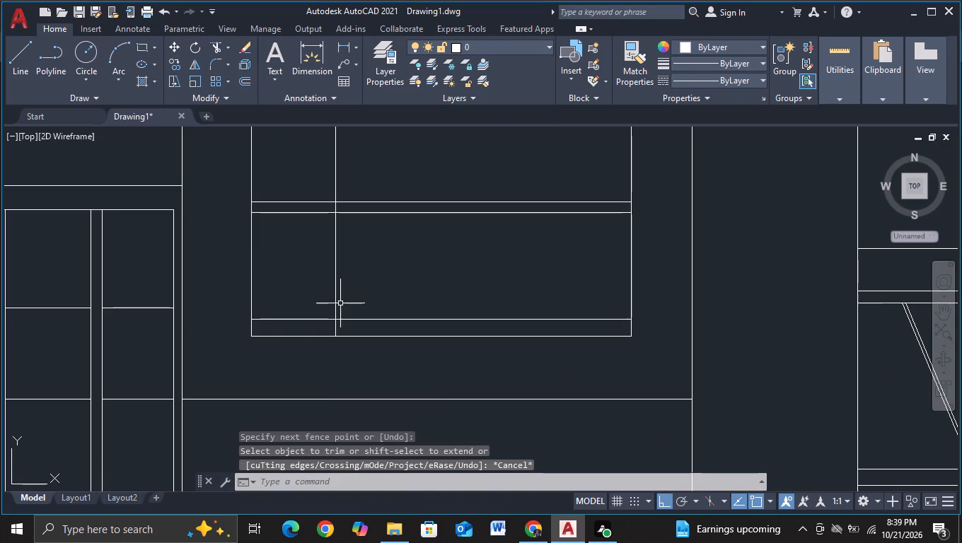
Copy the vertical window line twice to the right, at distances of about 285 and 575 units, making four columns.
click(336, 297)
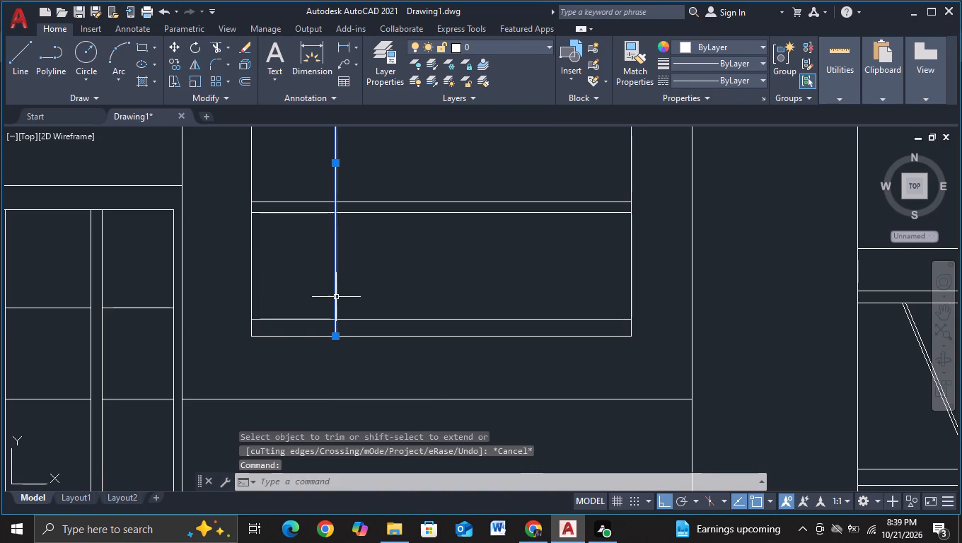
key(c)
click(407, 339)
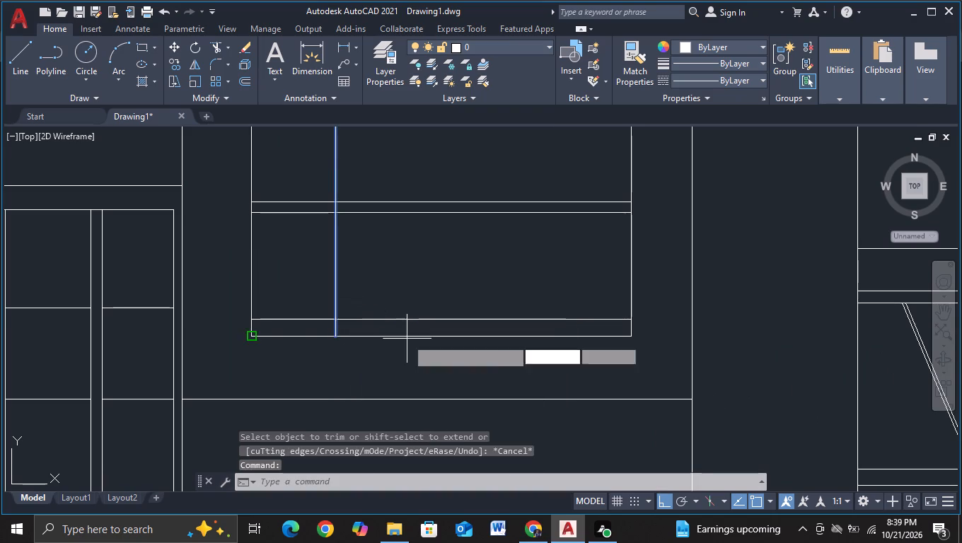
click(336, 243)
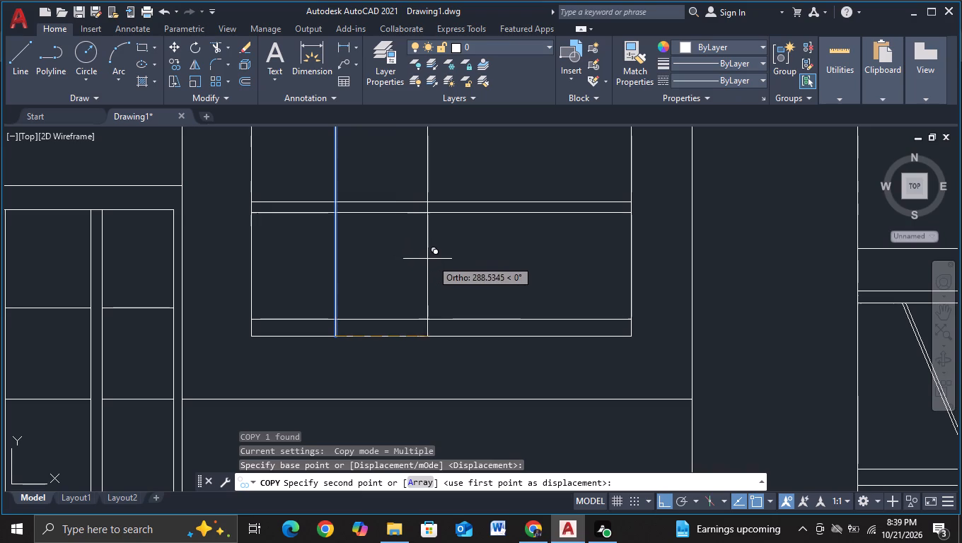
click(425, 259)
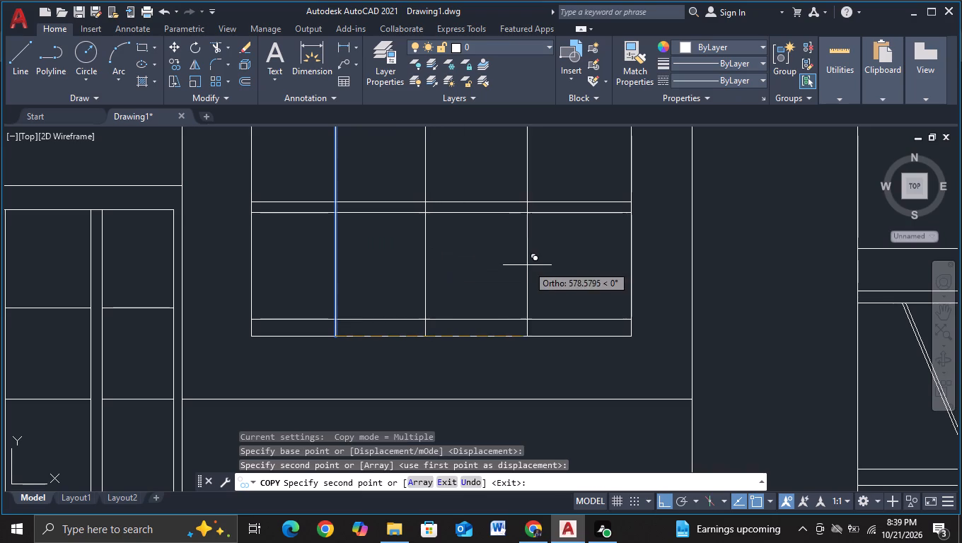
click(525, 265)
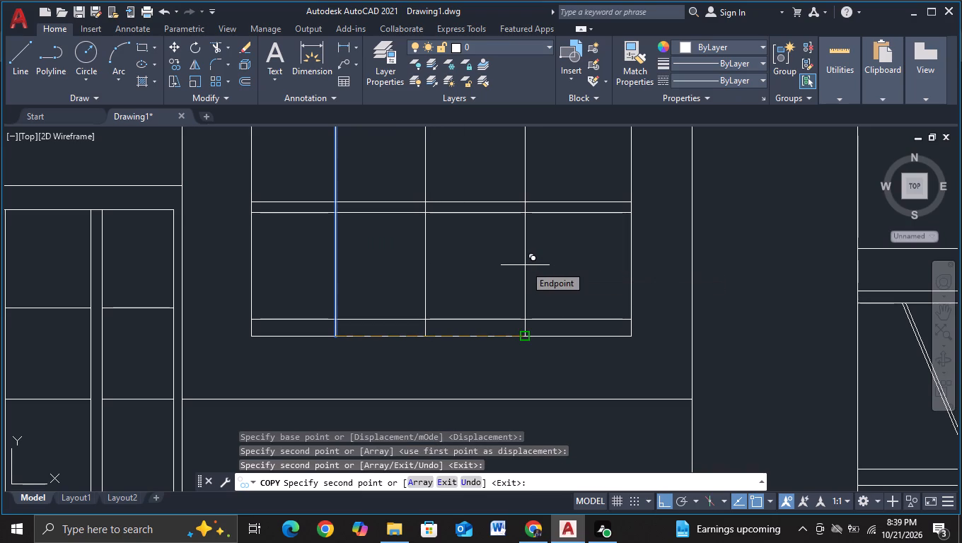
key(Escape)
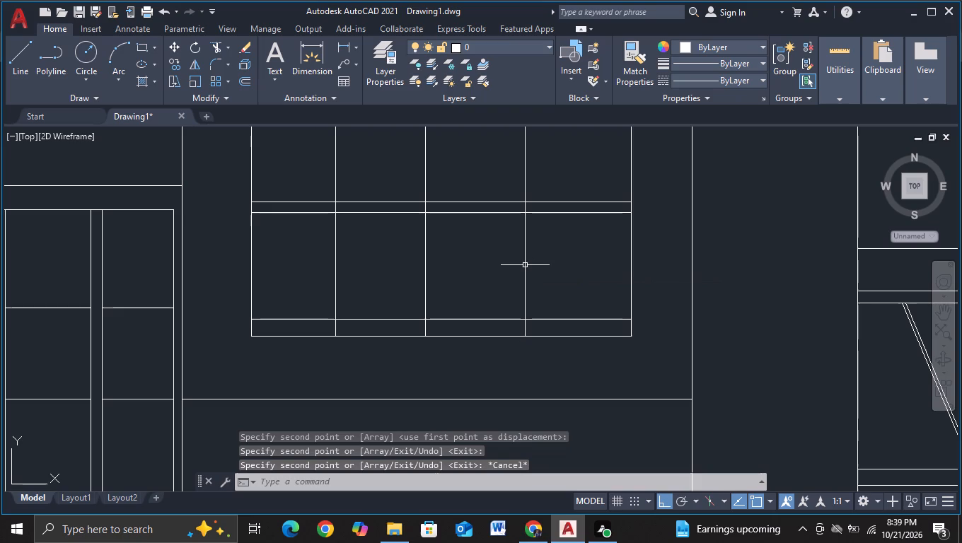
Trim the three vertical lines out of the narrow bottom frame strip of the tower window.
click(215, 52)
click(326, 327)
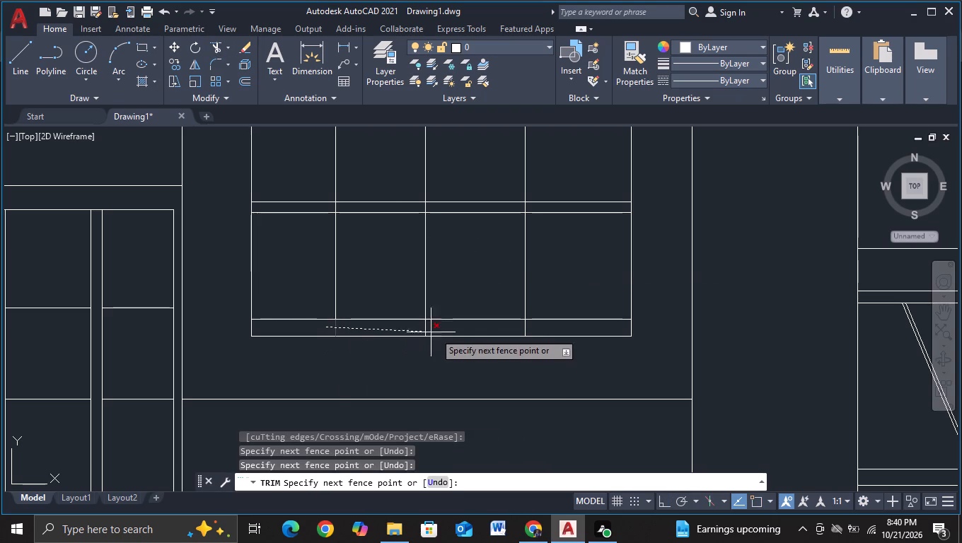
click(522, 329)
drag(533, 328, 514, 323)
click(513, 322)
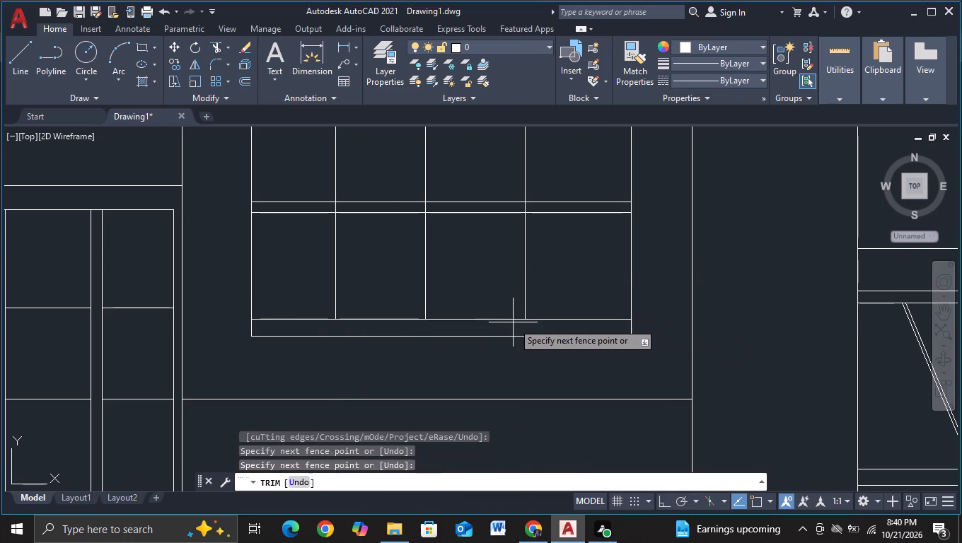
scroll(514, 323, down, 2)
key(Escape)
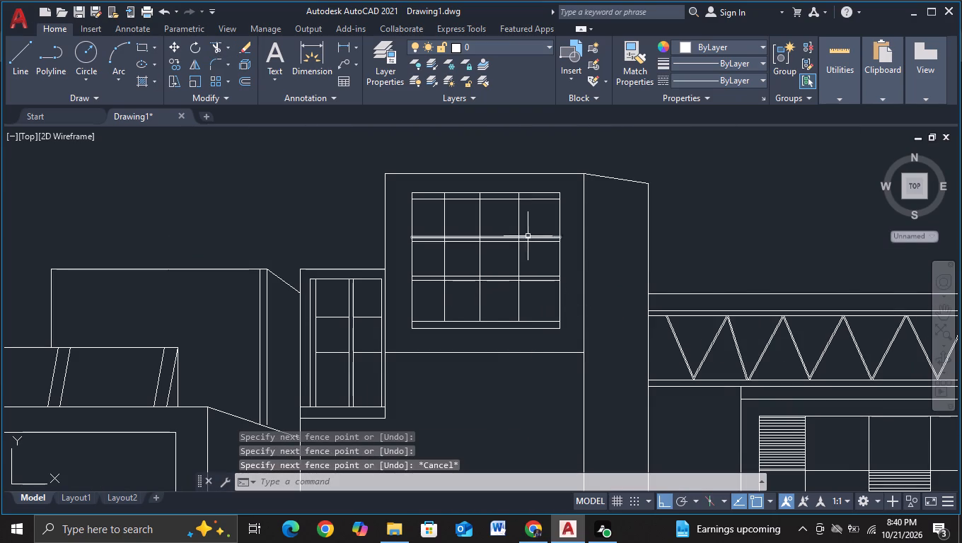
Examine the facade's lower area around the truss walkway and ground line below the tower.
scroll(531, 234, down, 3)
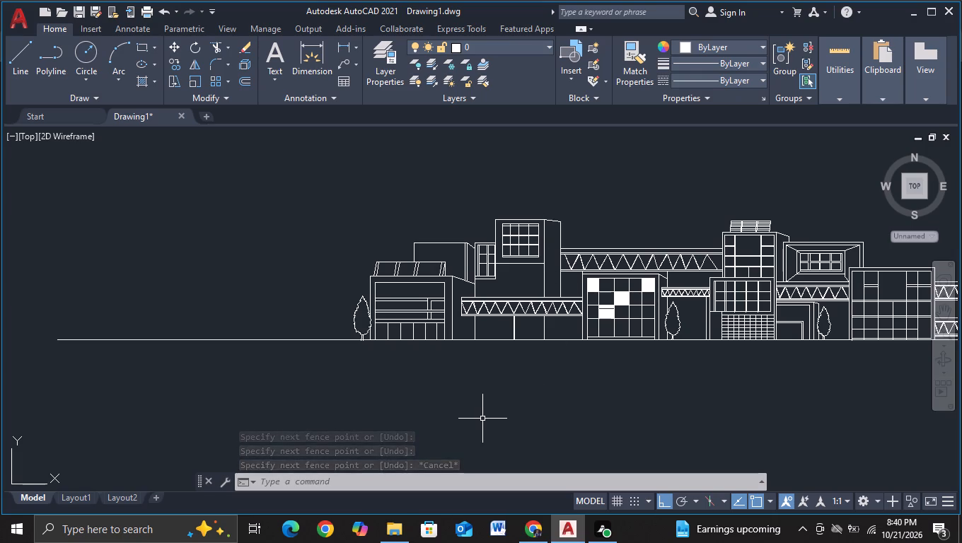
key(Escape)
middle_drag(517, 397, 493, 474)
scroll(487, 445, up, 3)
middle_drag(498, 428, 498, 459)
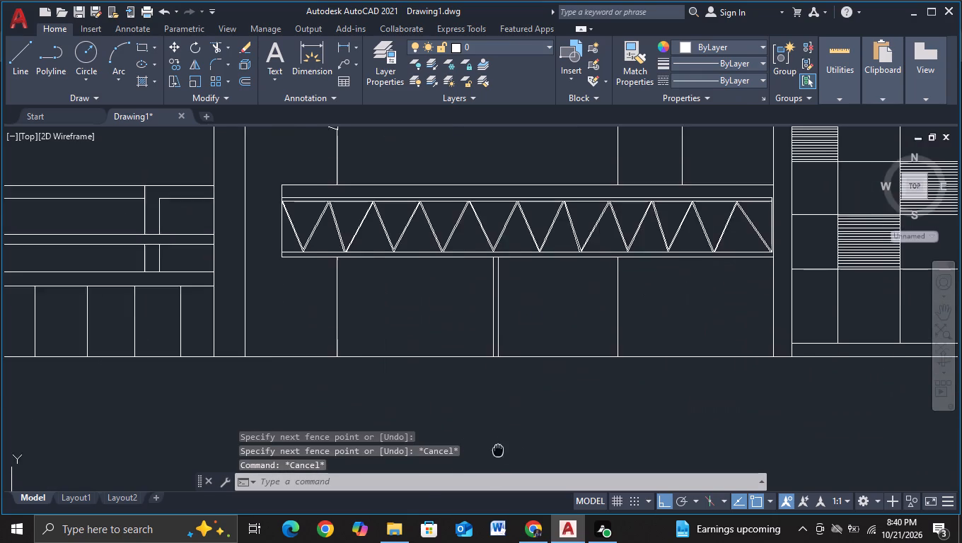
middle_drag(498, 459, 499, 486)
scroll(525, 428, down, 1)
middle_drag(525, 428, 521, 410)
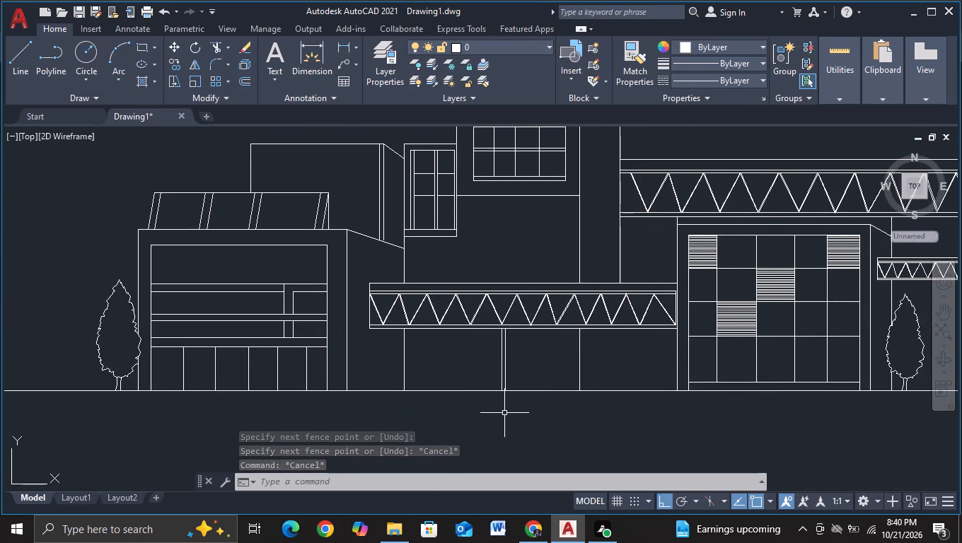
Copy the tree at the facade's left end straight up into the empty space above the building.
scroll(483, 412, down, 3)
scroll(399, 395, up, 2)
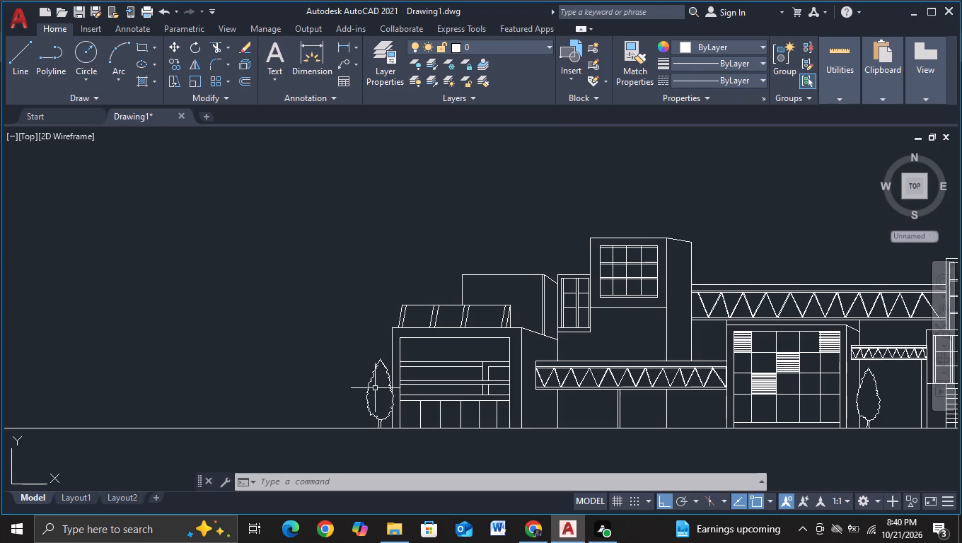
click(370, 383)
key(c)
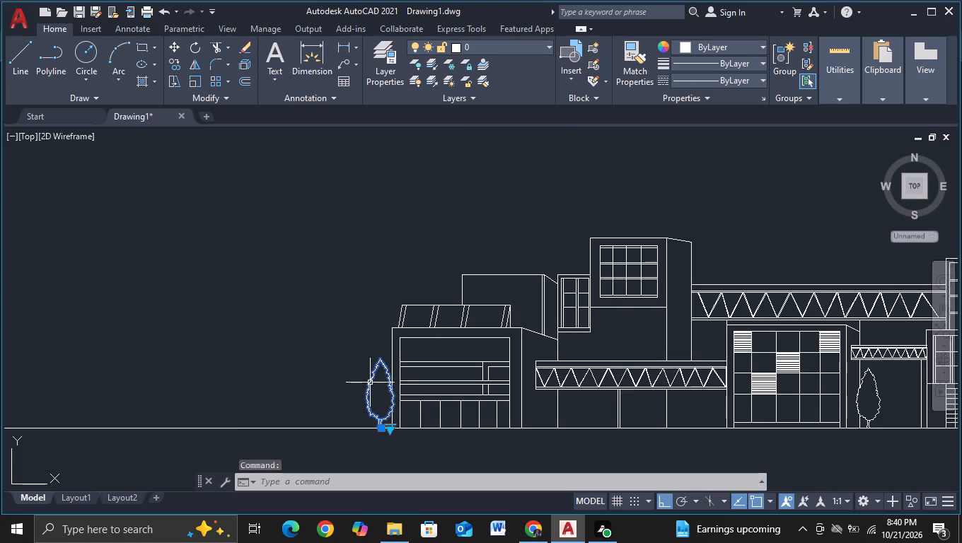
click(412, 432)
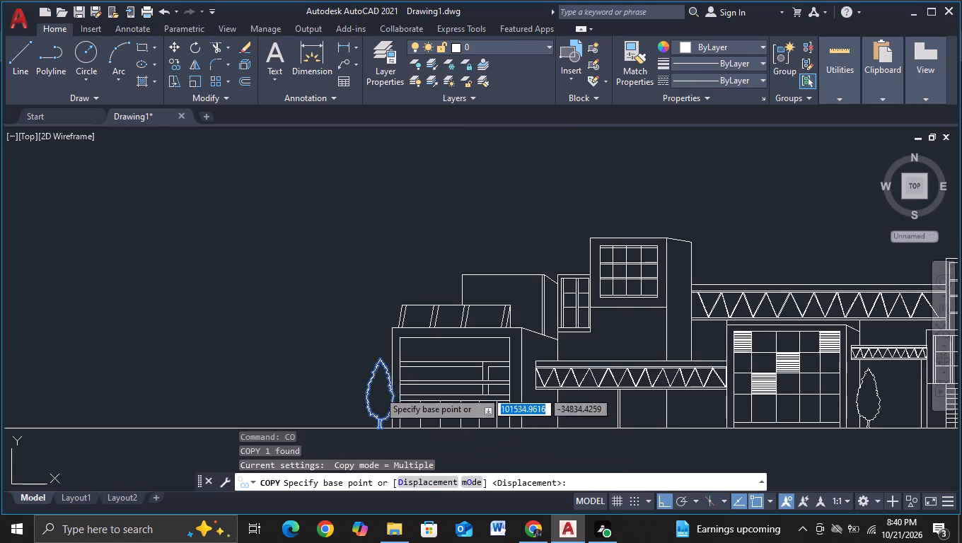
click(378, 391)
click(264, 233)
key(Escape)
Change the copied tree block's type to Shrub (Elevation).
click(368, 237)
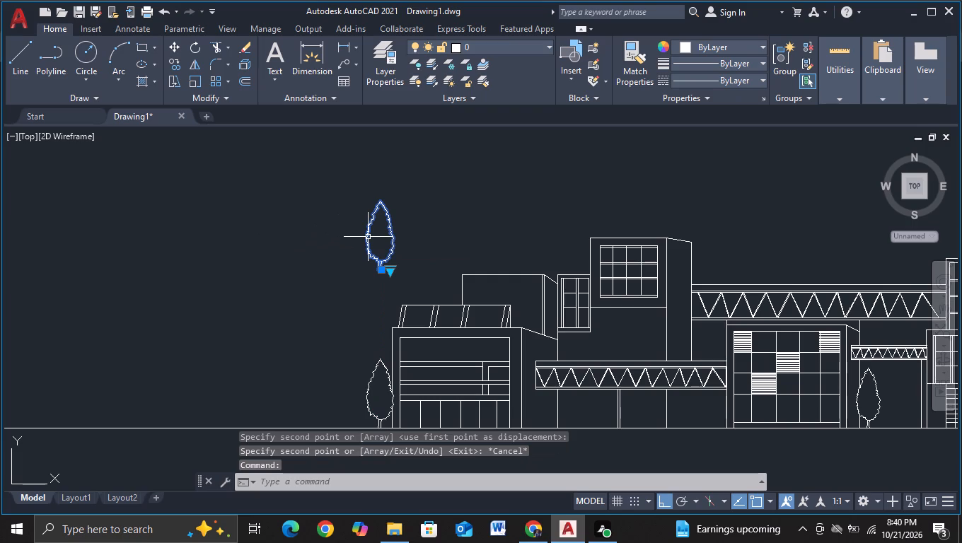
click(388, 274)
click(390, 270)
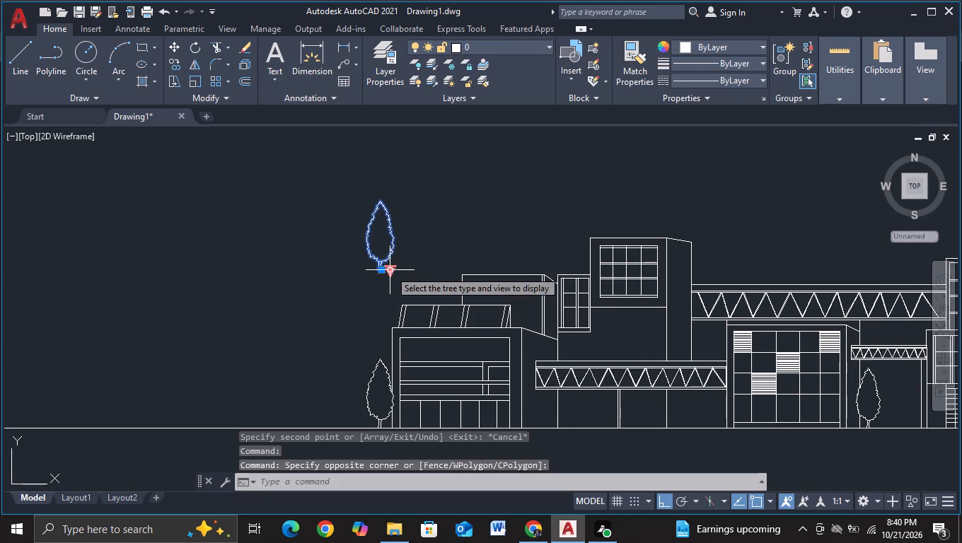
click(390, 270)
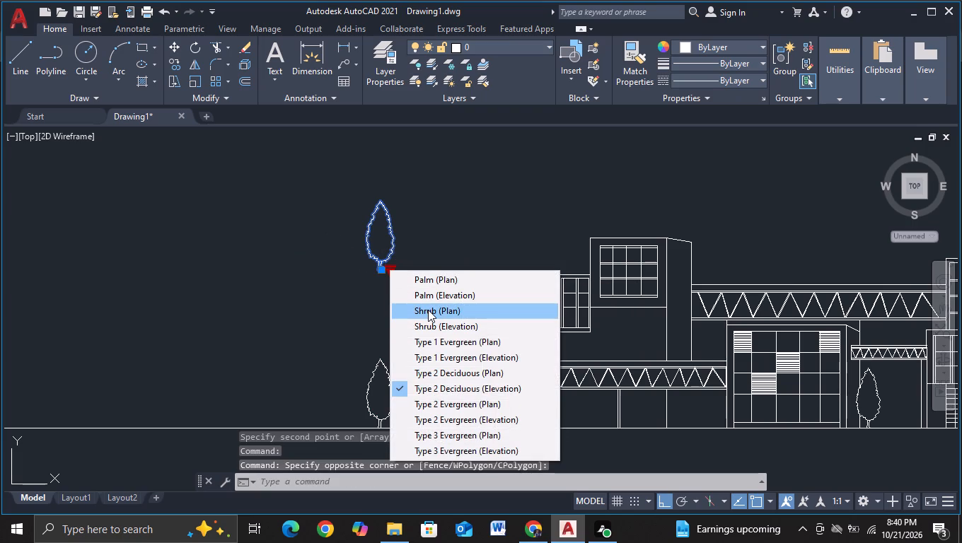
click(439, 329)
scroll(396, 276, up, 2)
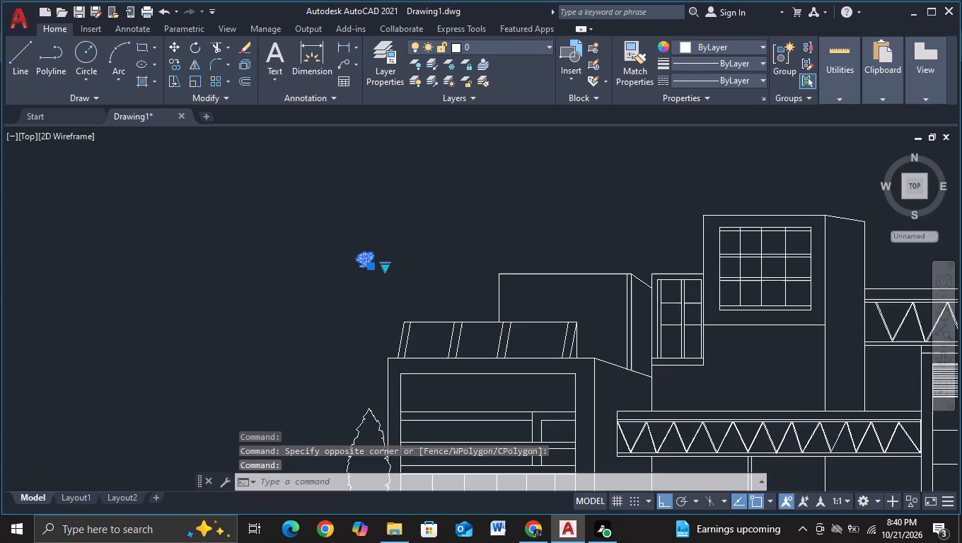
click(396, 276)
key(Escape)
key(Escape)
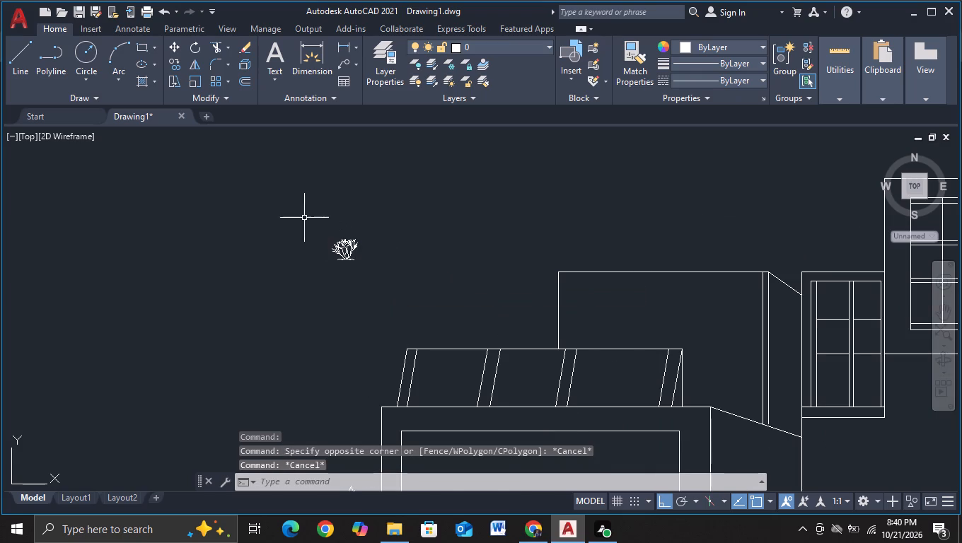
Scale up the shrub to a little over twice its size, using a base point to its right.
click(303, 214)
click(364, 277)
key(s)
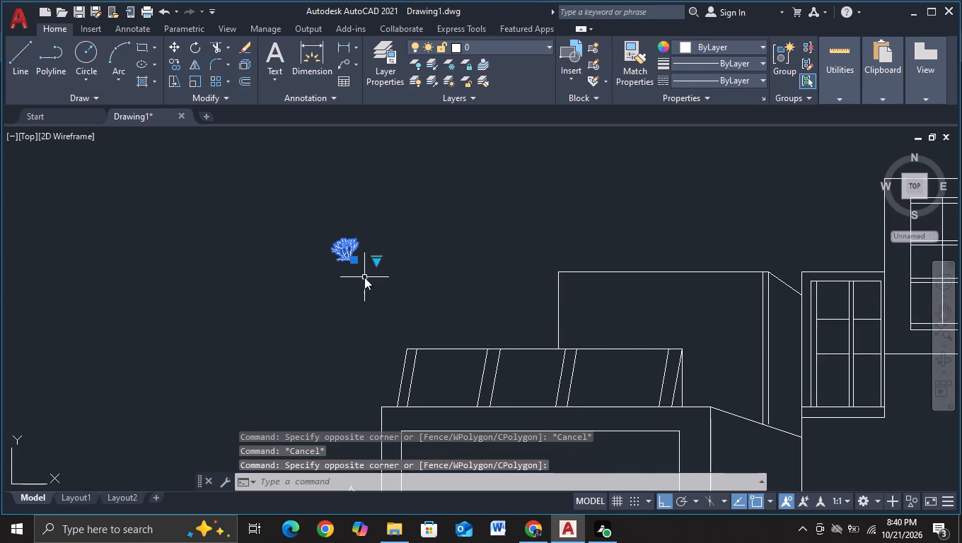
click(427, 324)
click(408, 276)
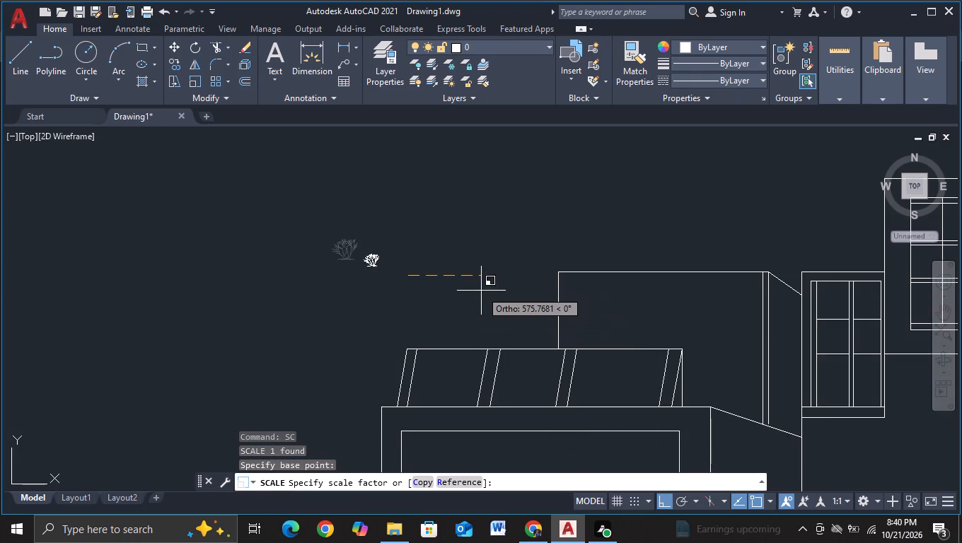
scroll(637, 281, down, 2)
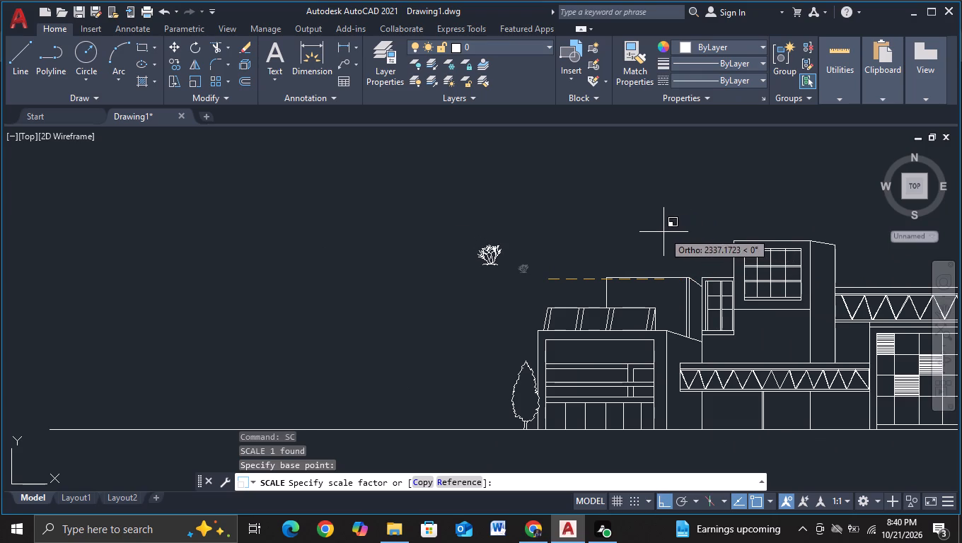
click(664, 232)
Copy the enlarged shrub onto the top edge of the lower truss walkway, at the tower's left wall line.
drag(474, 223, 473, 231)
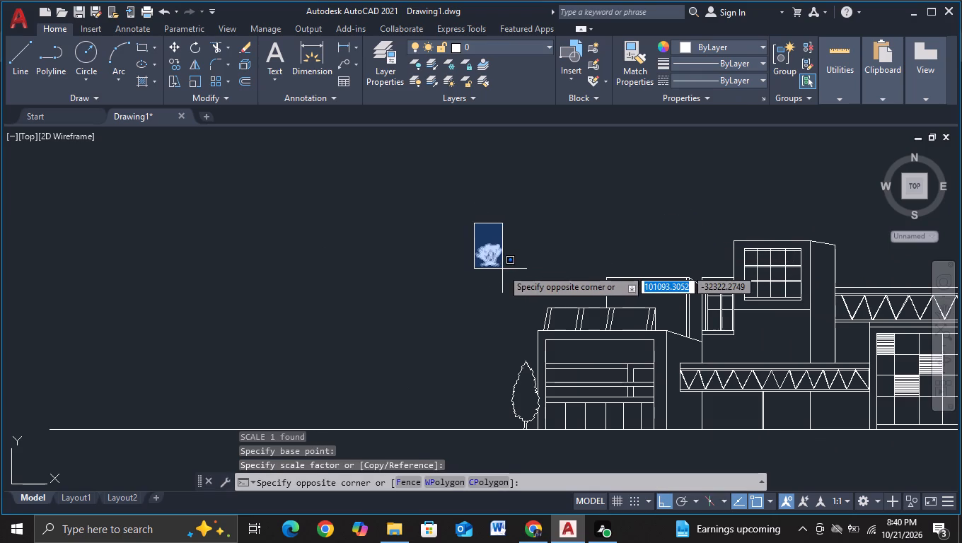
click(503, 269)
key(c)
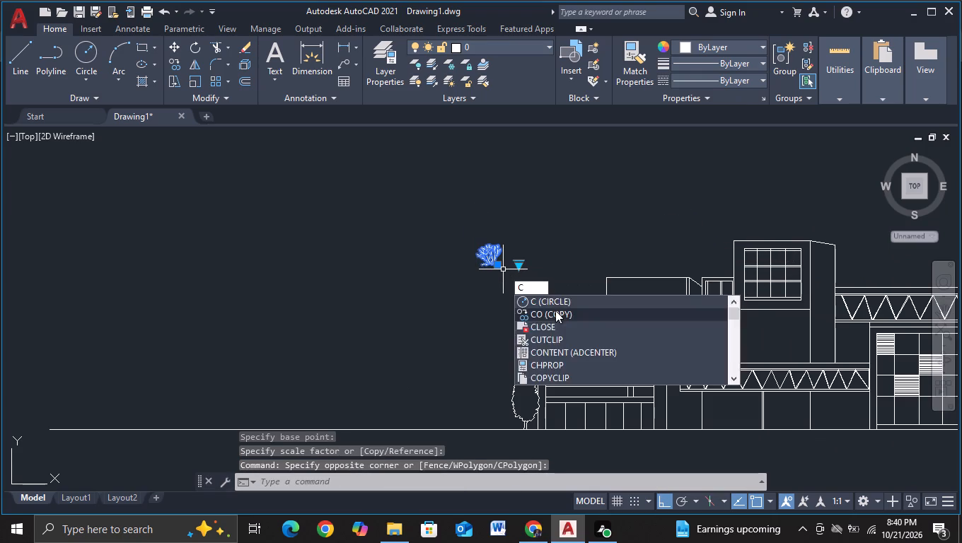
click(555, 310)
click(499, 250)
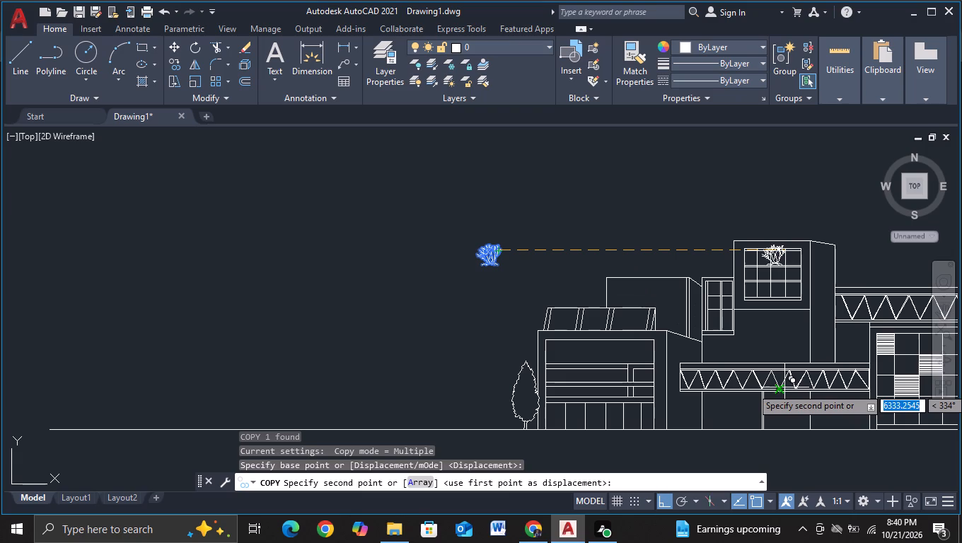
key(F8)
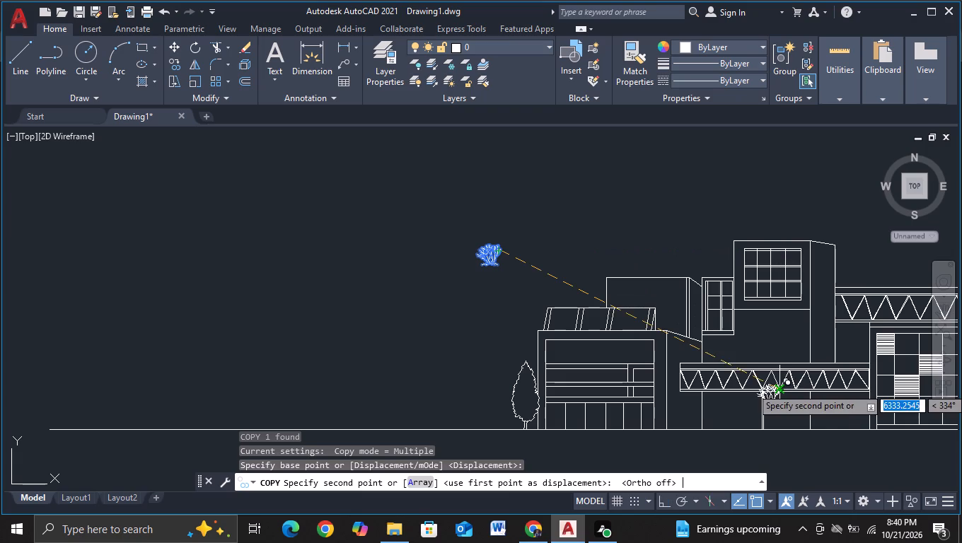
scroll(783, 387, up, 3)
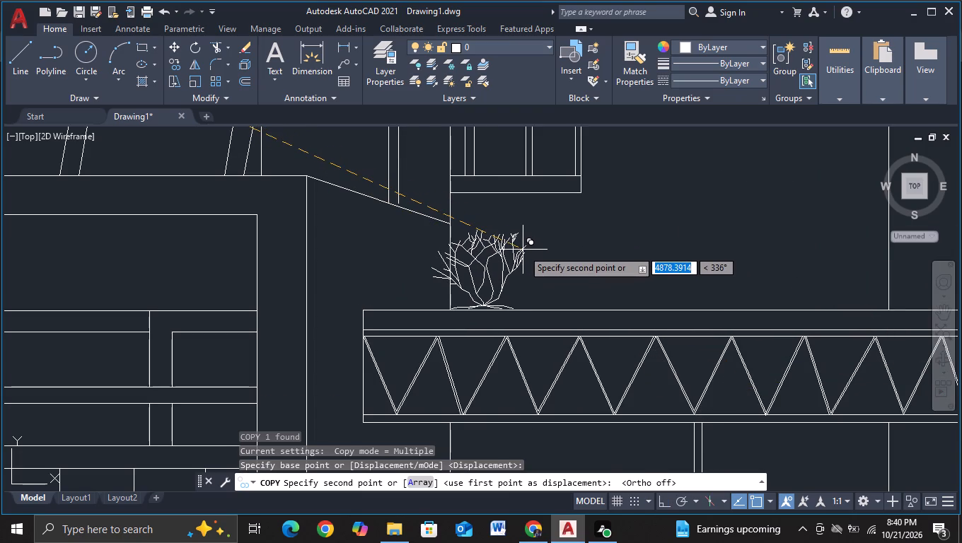
click(523, 250)
key(Escape)
key(Escape)
key(Escape)
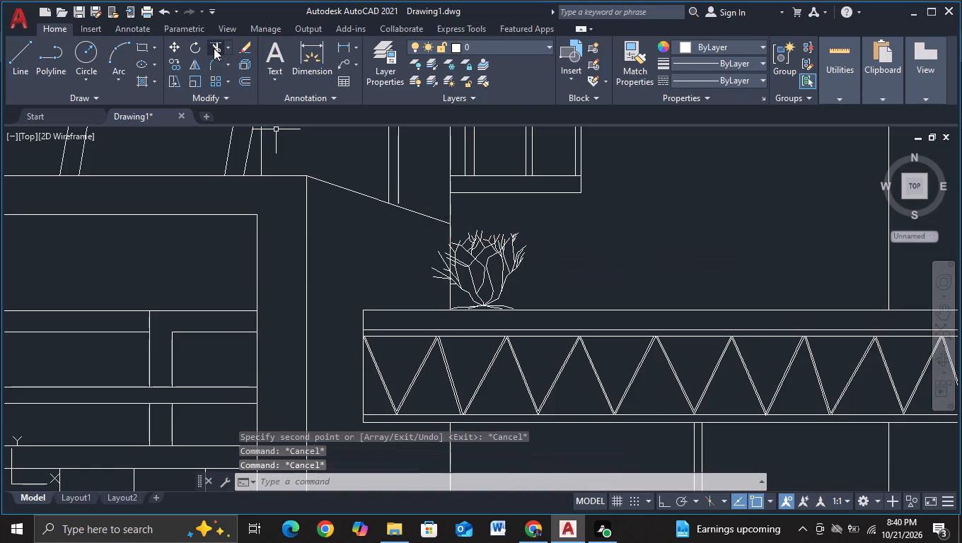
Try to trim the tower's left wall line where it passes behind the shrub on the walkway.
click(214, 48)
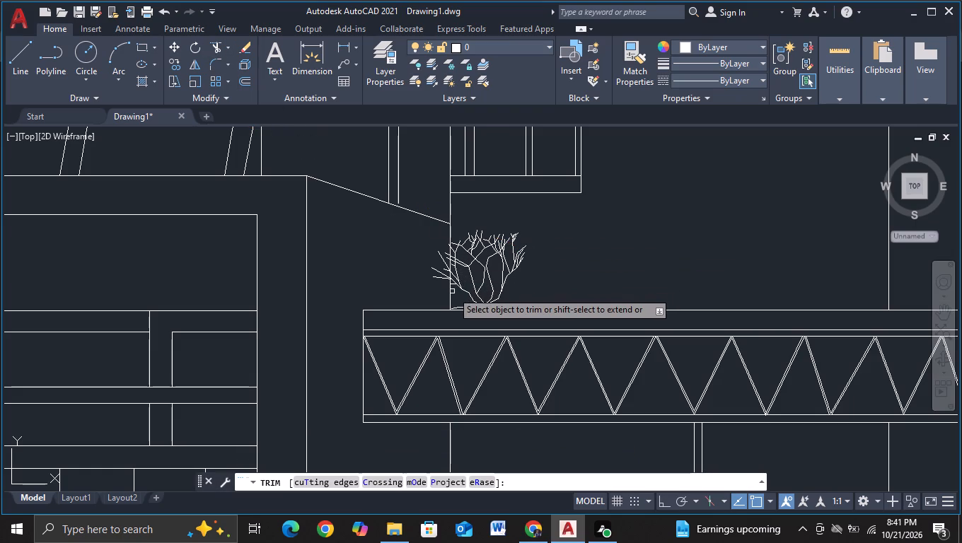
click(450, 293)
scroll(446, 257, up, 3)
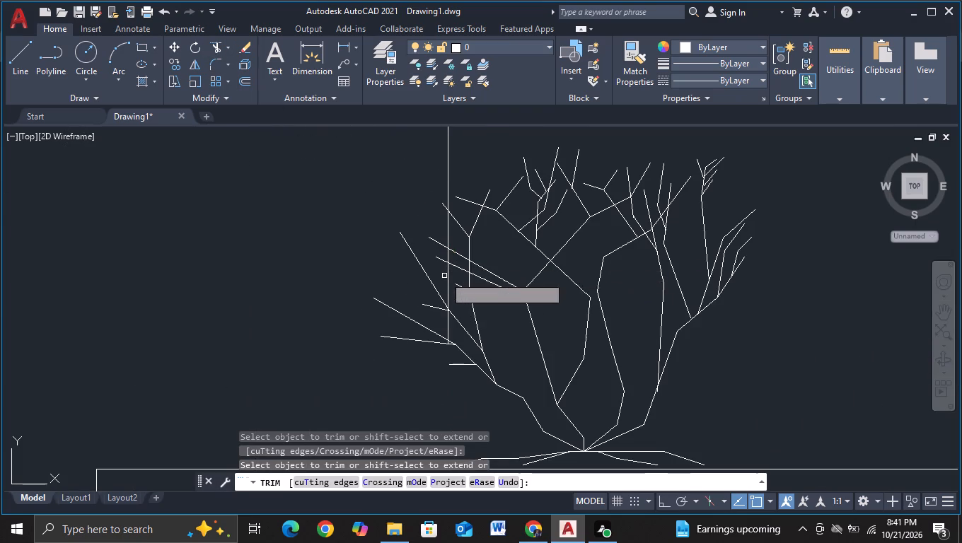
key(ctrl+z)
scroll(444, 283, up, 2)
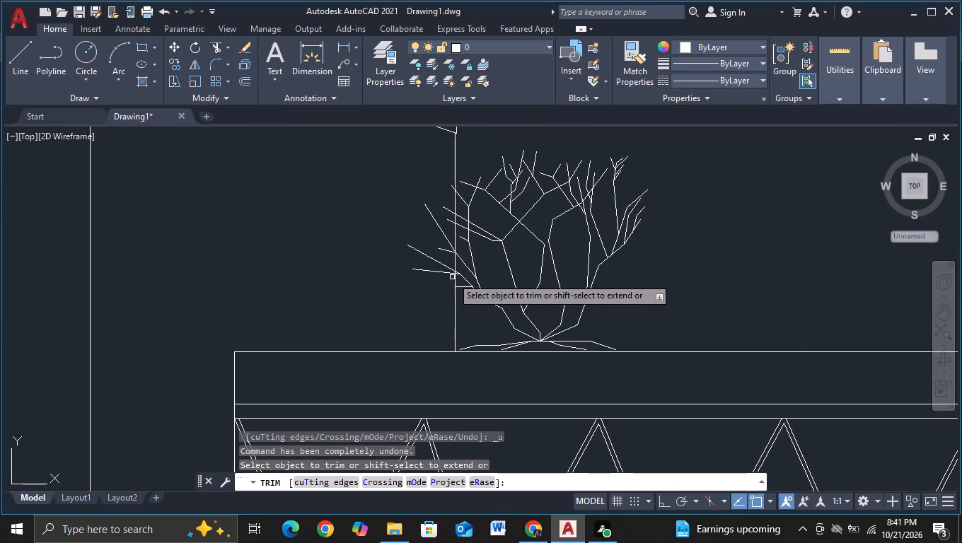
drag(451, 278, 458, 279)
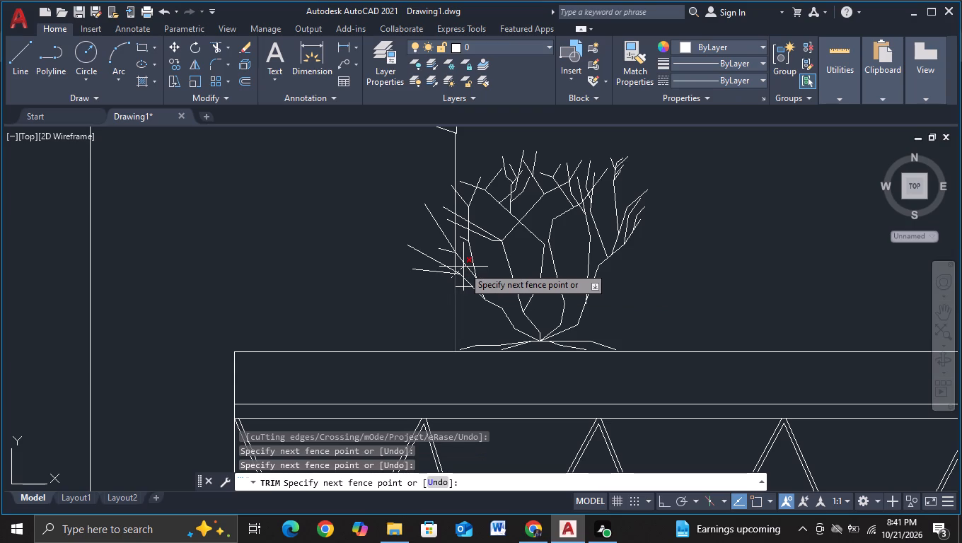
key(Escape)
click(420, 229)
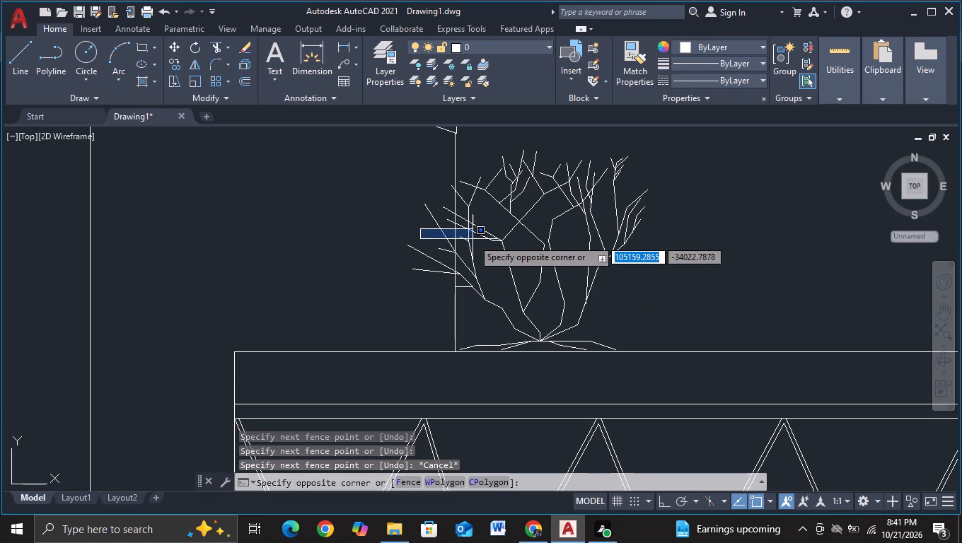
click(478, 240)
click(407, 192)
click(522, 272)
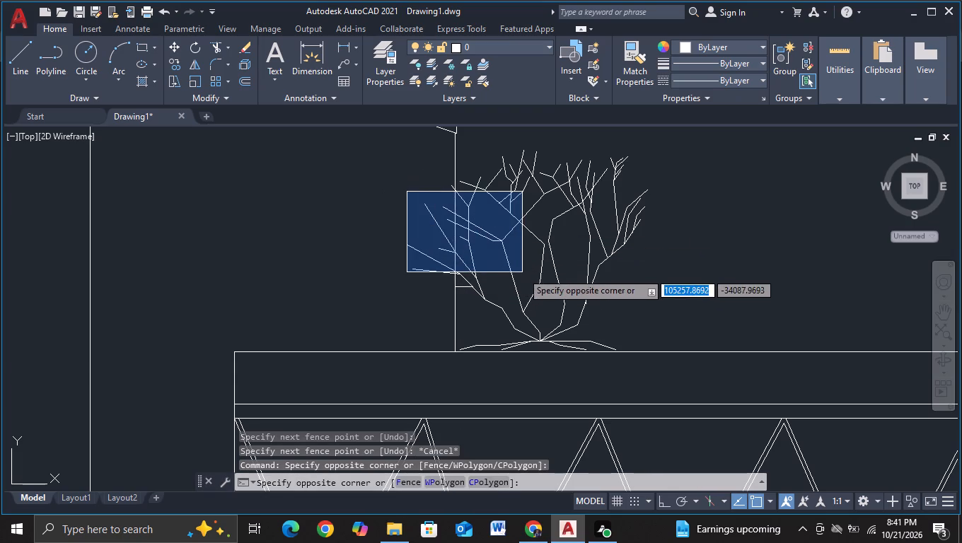
Trim the tower's left wall line within the shrub's branches using a freehand fence.
click(213, 43)
drag(395, 222, 416, 248)
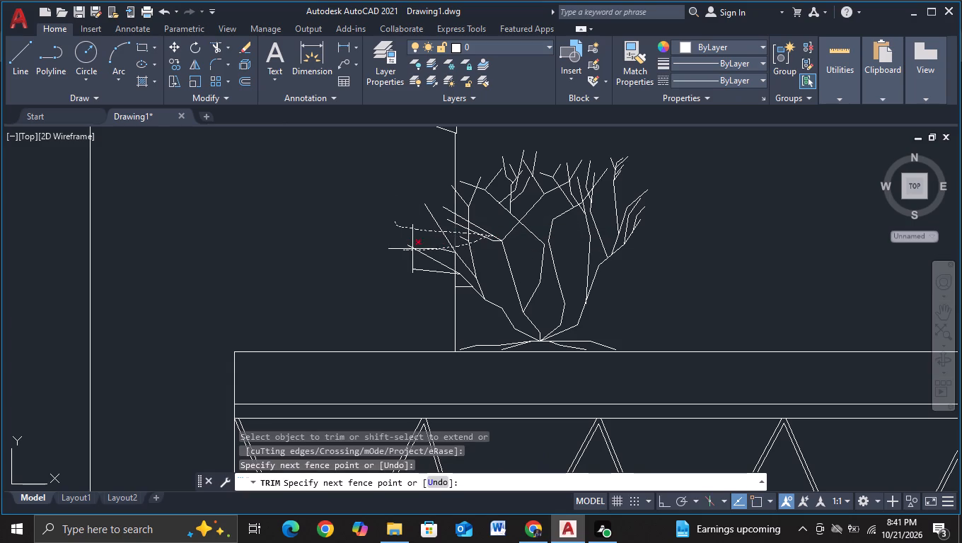
drag(416, 248, 455, 213)
drag(455, 213, 400, 214)
key(Escape)
Copy the walkway shrub six times horizontally to the tower's right wall line, about 330 units apart, with the last copy closer.
scroll(631, 254, down, 2)
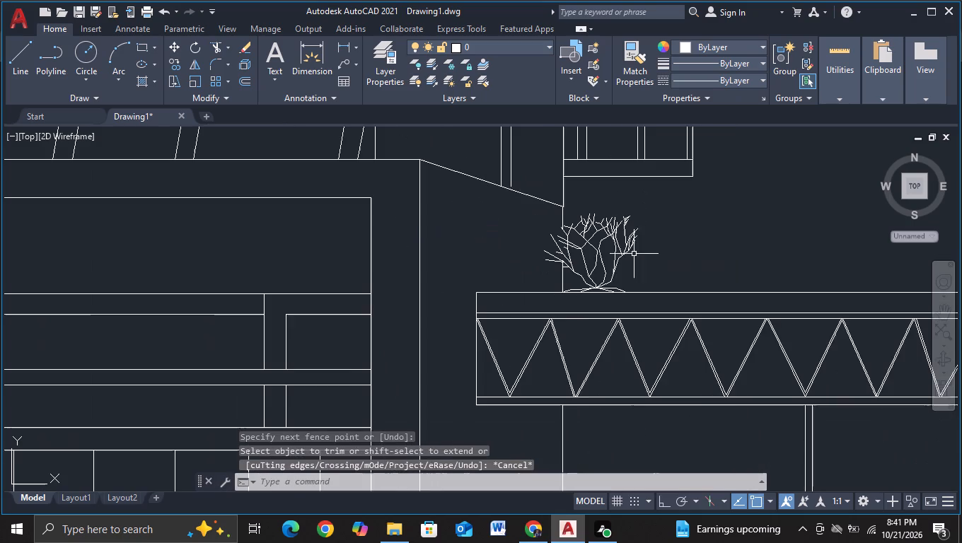
click(605, 243)
key(Escape)
click(605, 230)
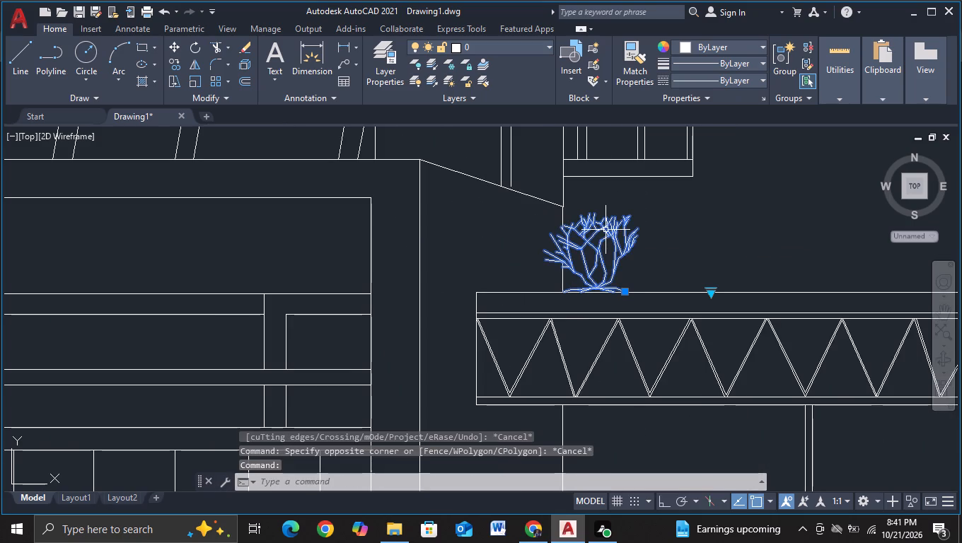
key(c)
click(659, 275)
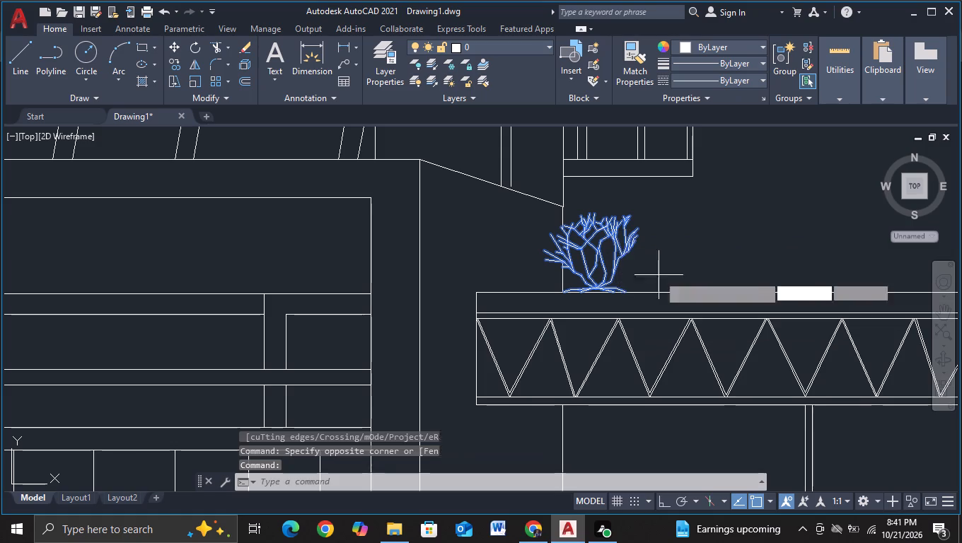
drag(605, 257, 613, 256)
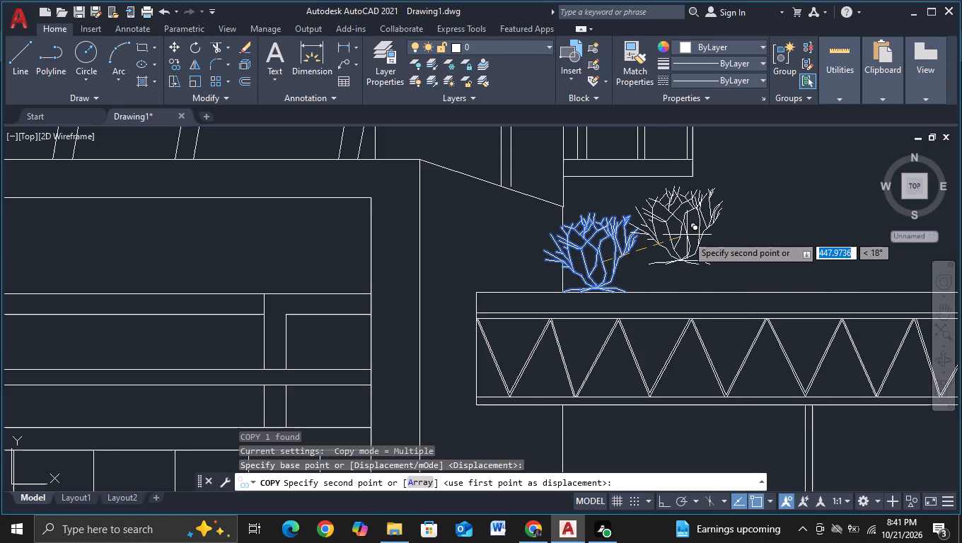
key(F8)
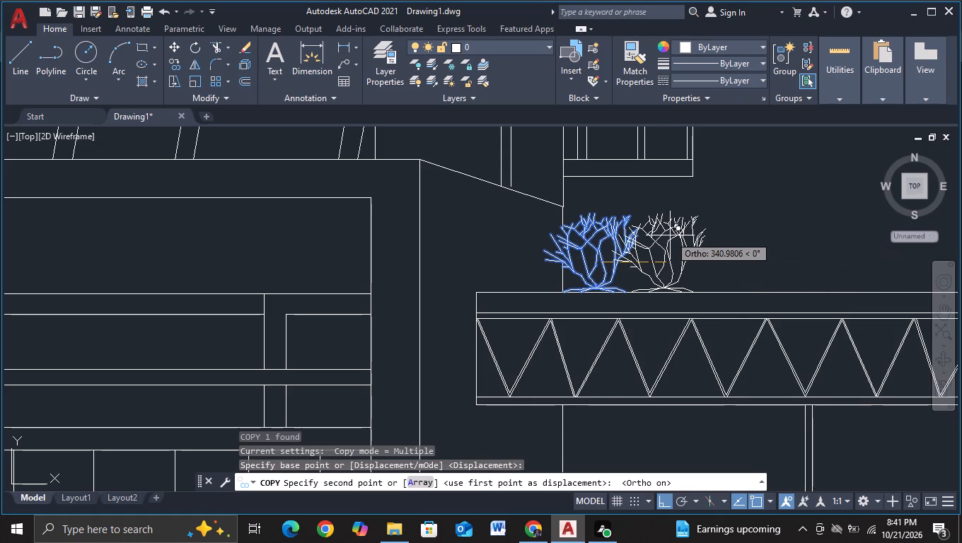
click(670, 235)
click(736, 238)
middle_drag(762, 239, 538, 239)
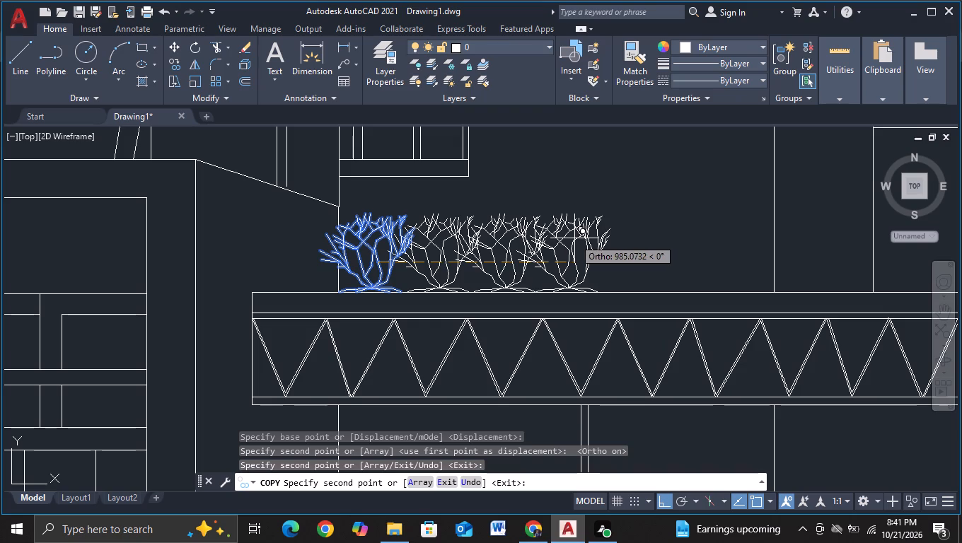
click(574, 238)
click(639, 237)
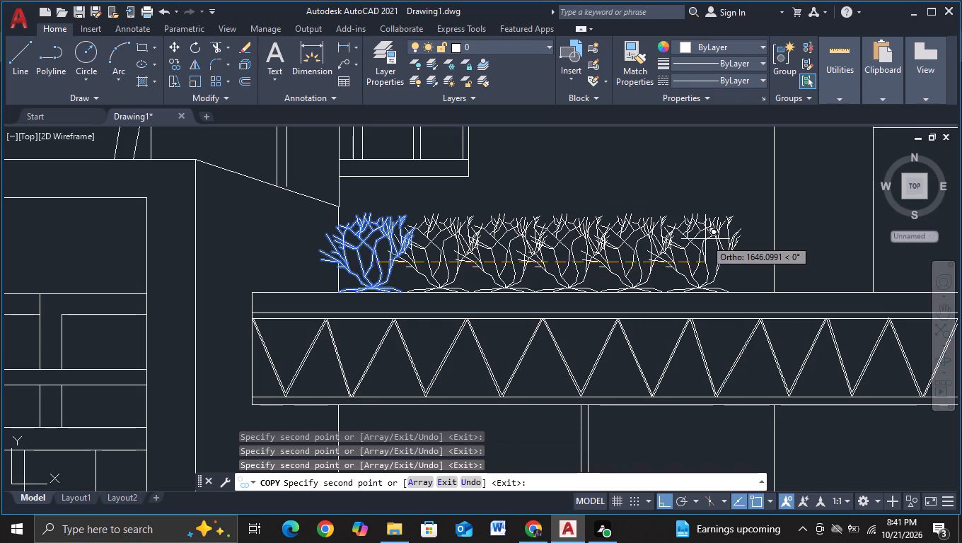
click(705, 239)
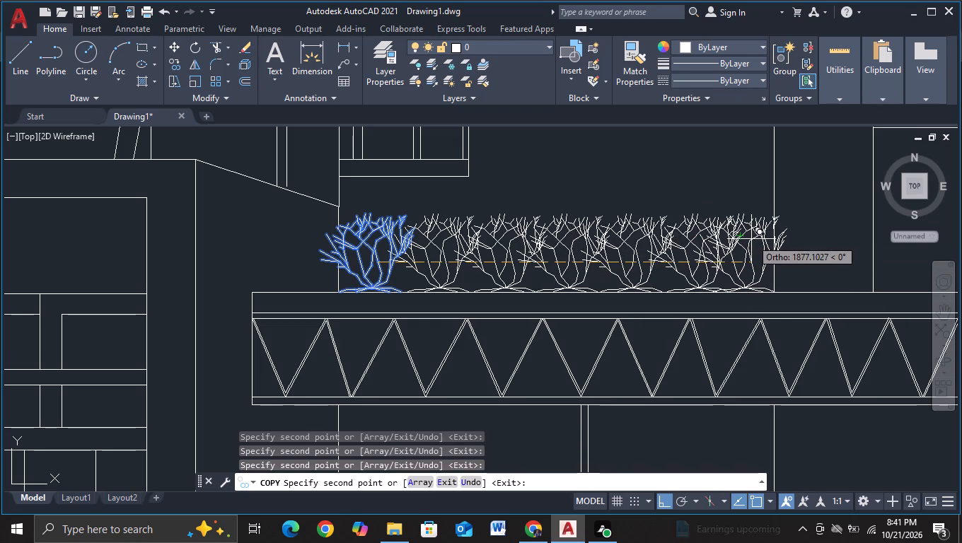
click(751, 239)
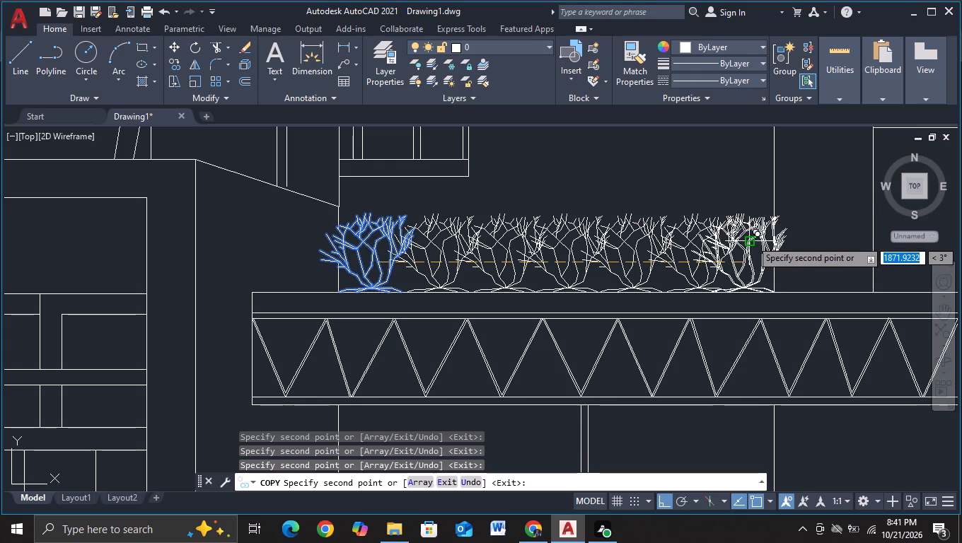
key(Escape)
Examine the rest of the facade to the right of the planted walkway, especially the ground-floor openings and trees.
scroll(751, 237, down, 4)
middle_drag(765, 364, 243, 307)
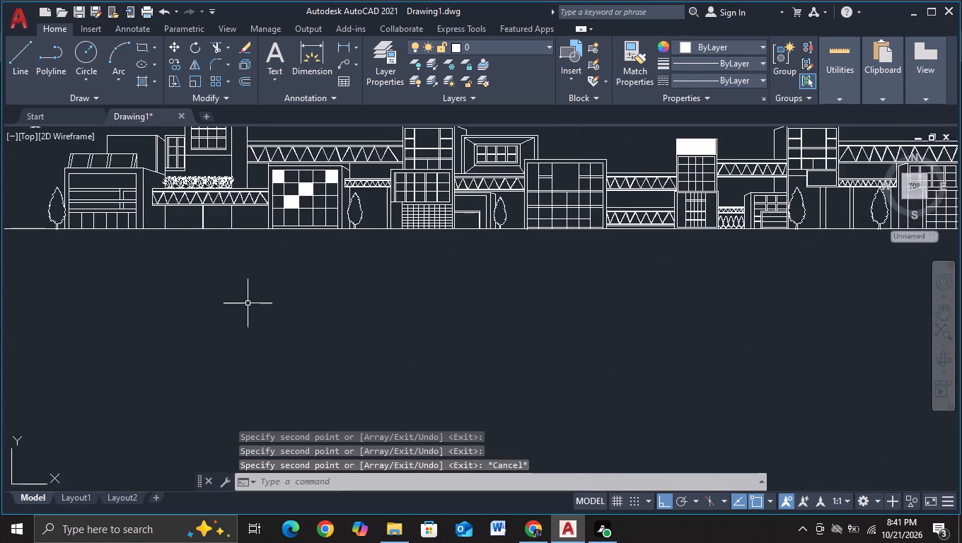
middle_drag(333, 289, 328, 356)
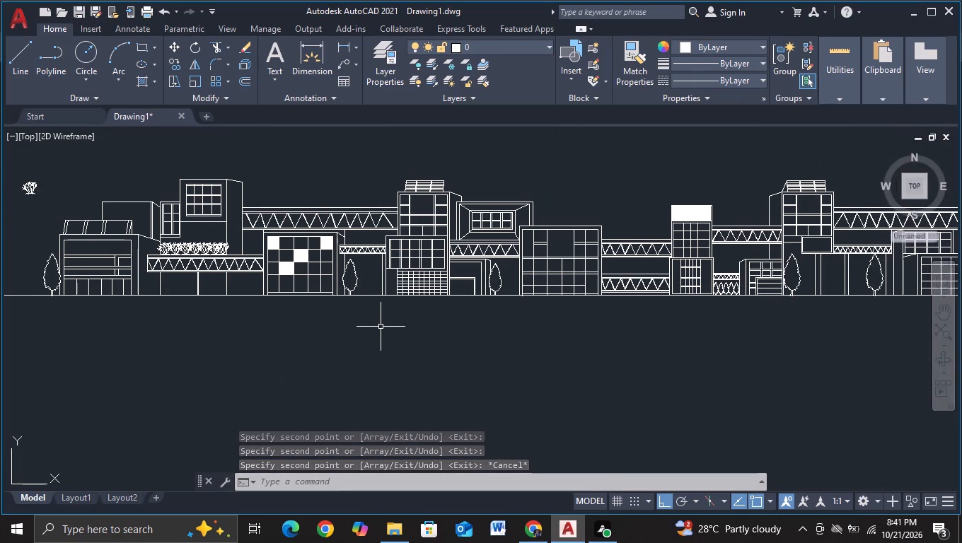
middle_drag(441, 324, 362, 341)
scroll(363, 310, up, 1)
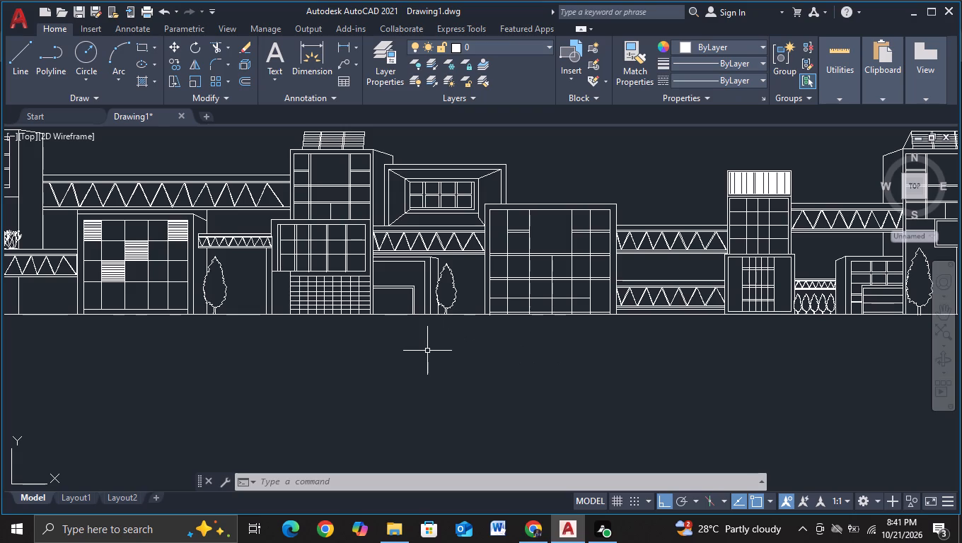
scroll(399, 315, up, 2)
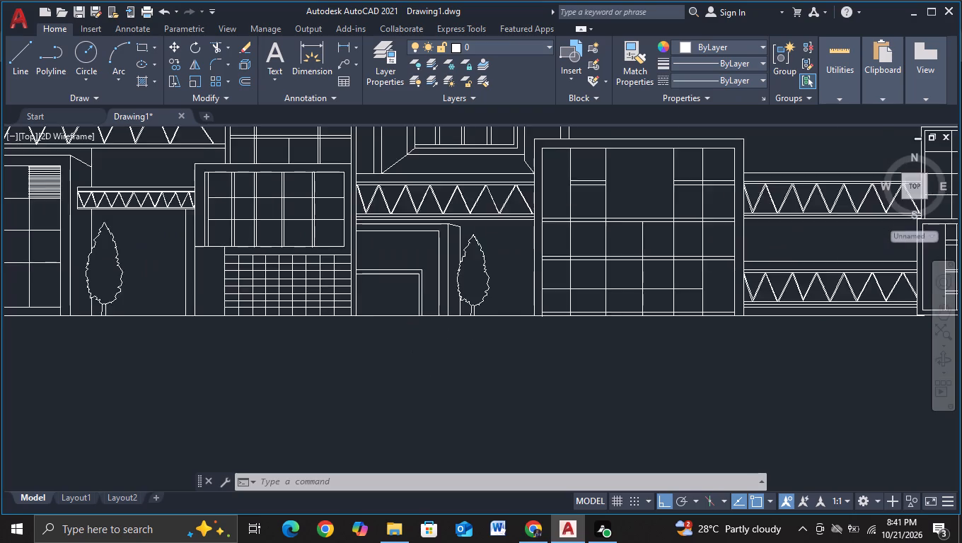
middle_drag(401, 319, 403, 365)
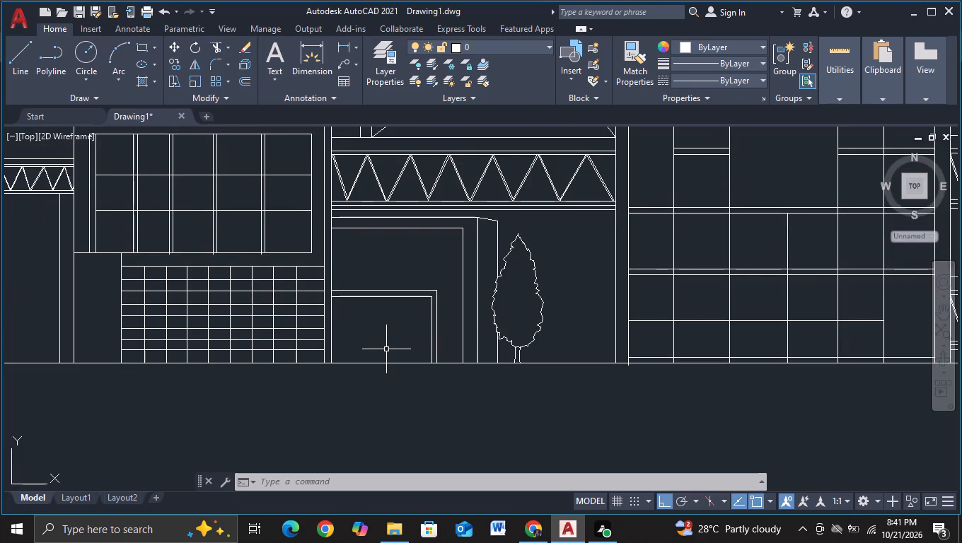
scroll(386, 349, down, 2)
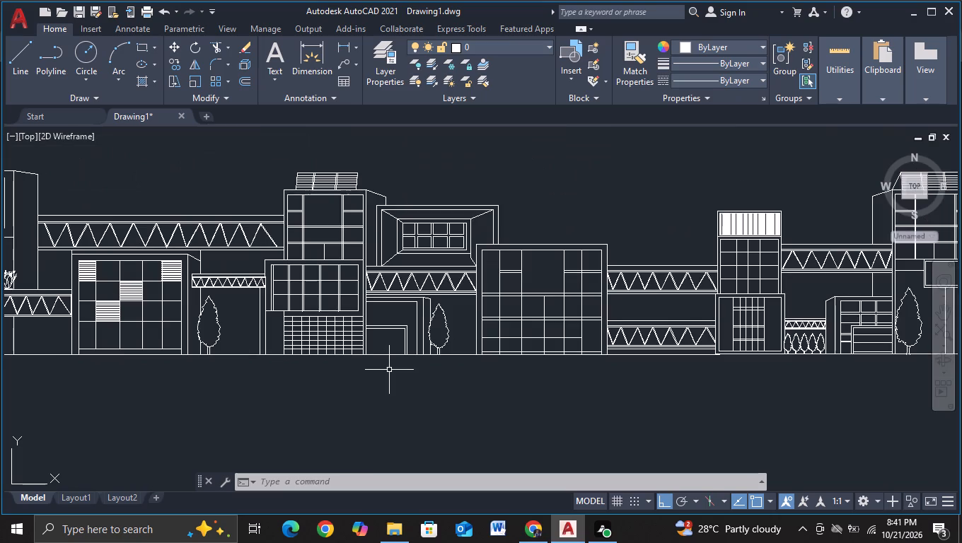
scroll(389, 370, down, 1)
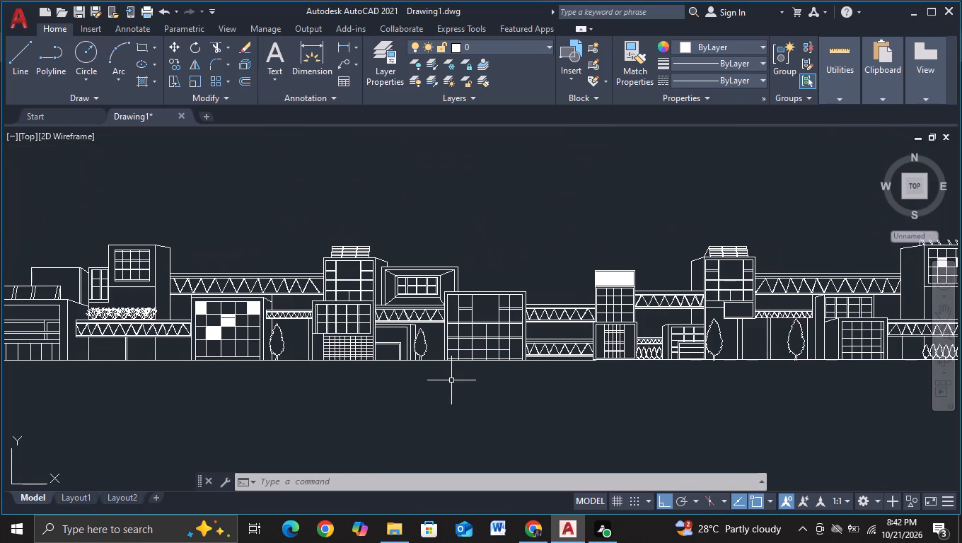
Erase the lower truss bridge, including its diagonals, chords and the line above it, between the wide gridded block and the narrow tower.
scroll(509, 376, up, 2)
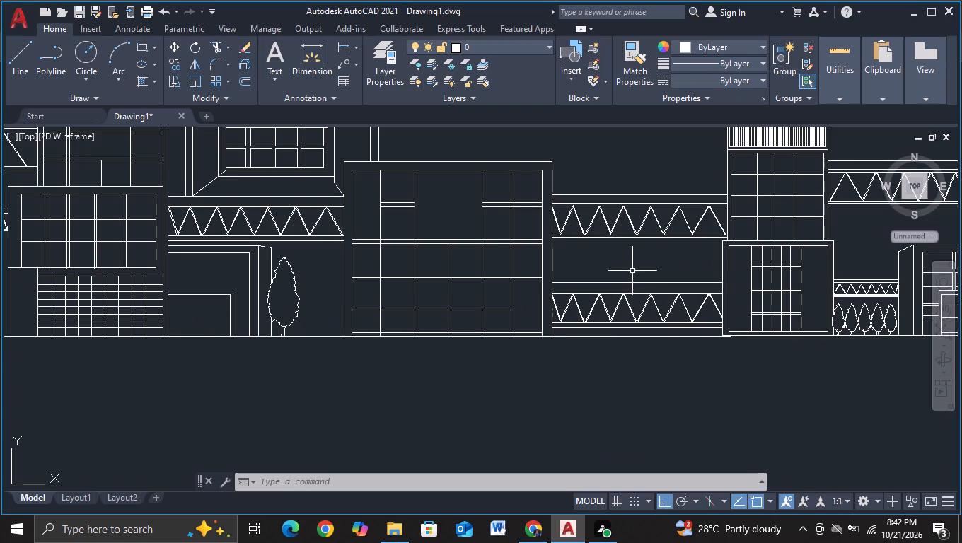
drag(634, 259, 632, 288)
scroll(632, 279, up, 2)
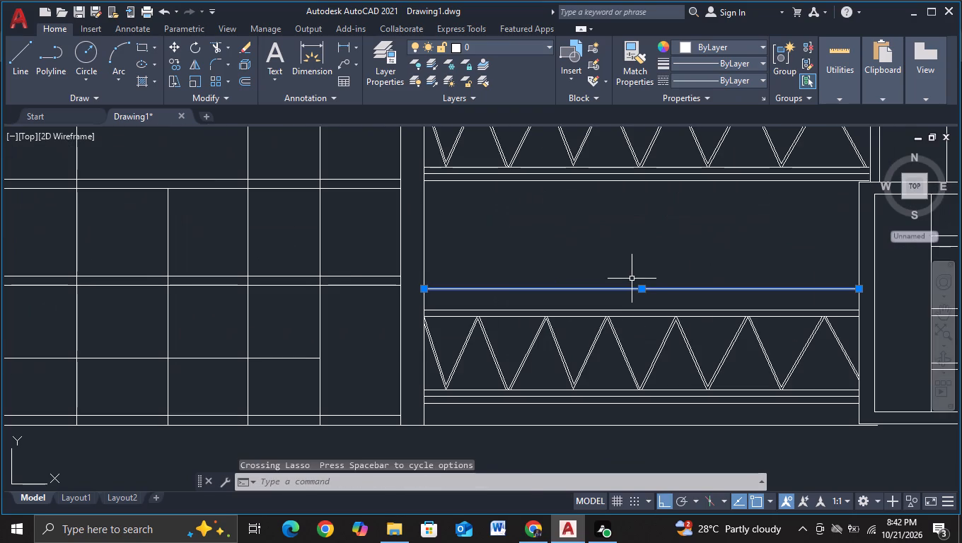
drag(632, 276, 530, 415)
drag(431, 364, 688, 358)
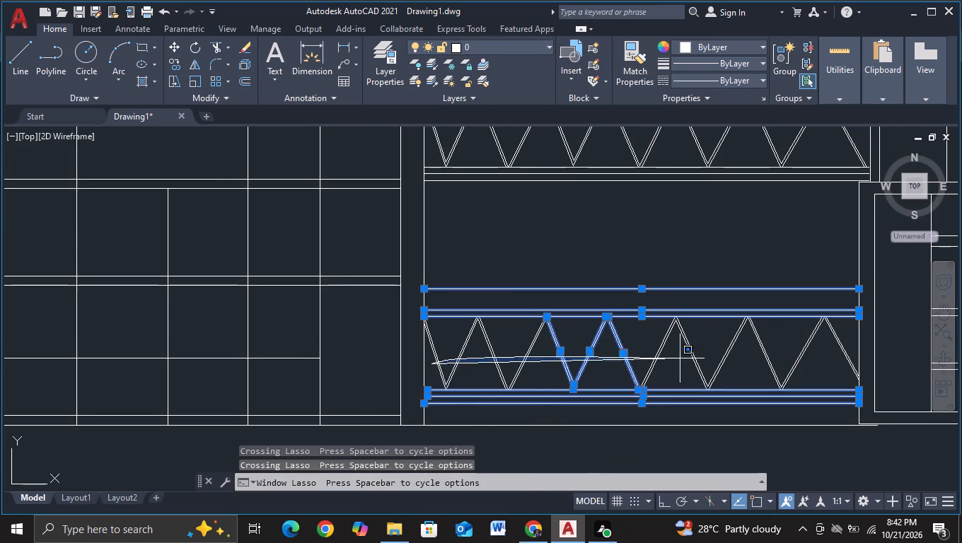
drag(688, 358, 815, 351)
drag(815, 351, 494, 351)
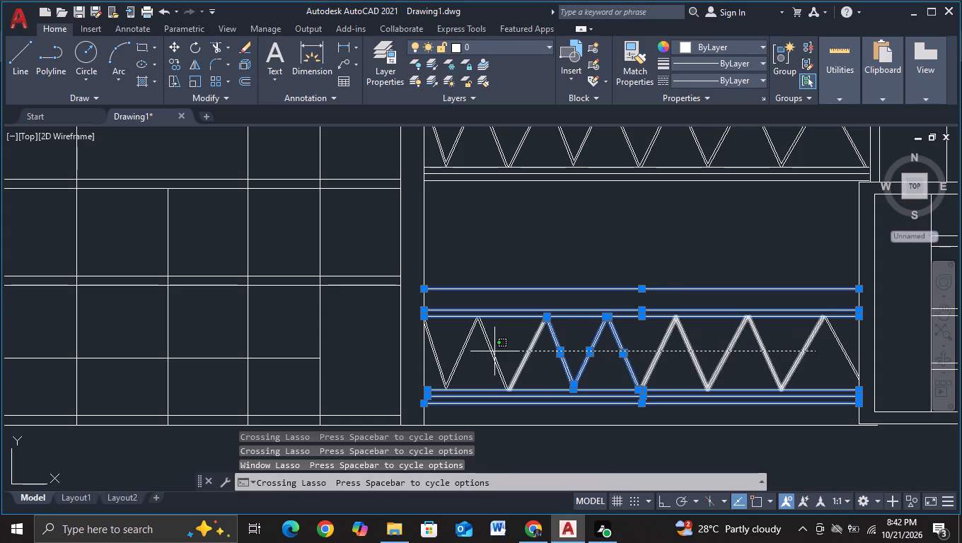
drag(494, 351, 424, 351)
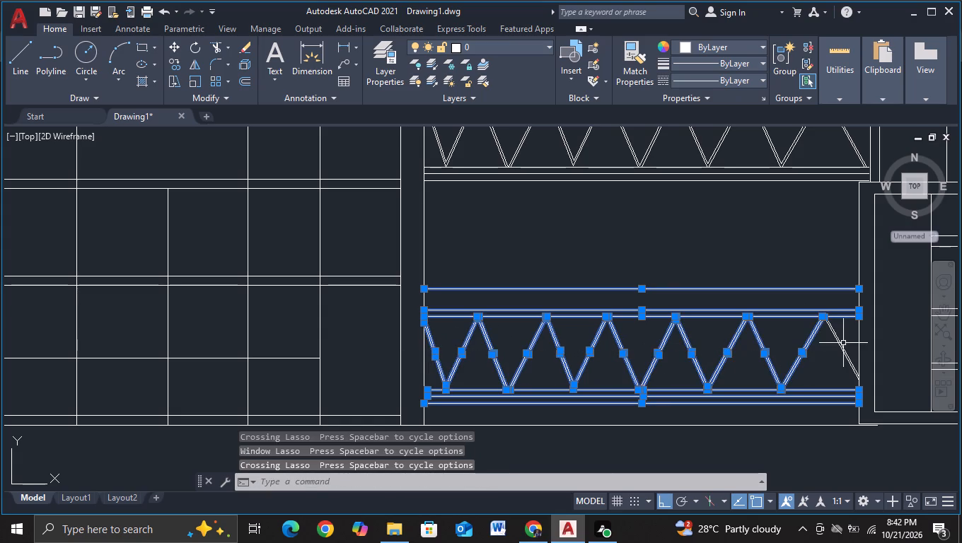
drag(847, 331, 748, 361)
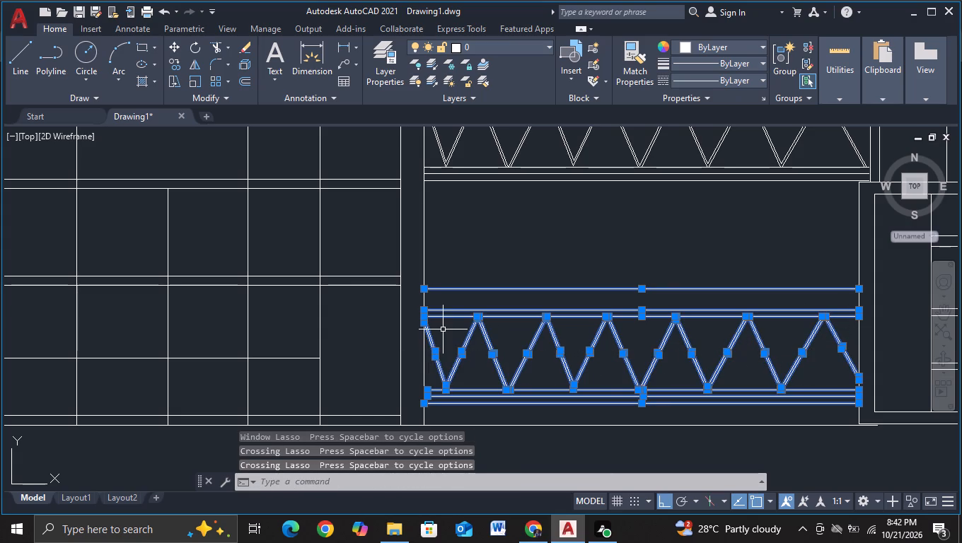
key(Delete)
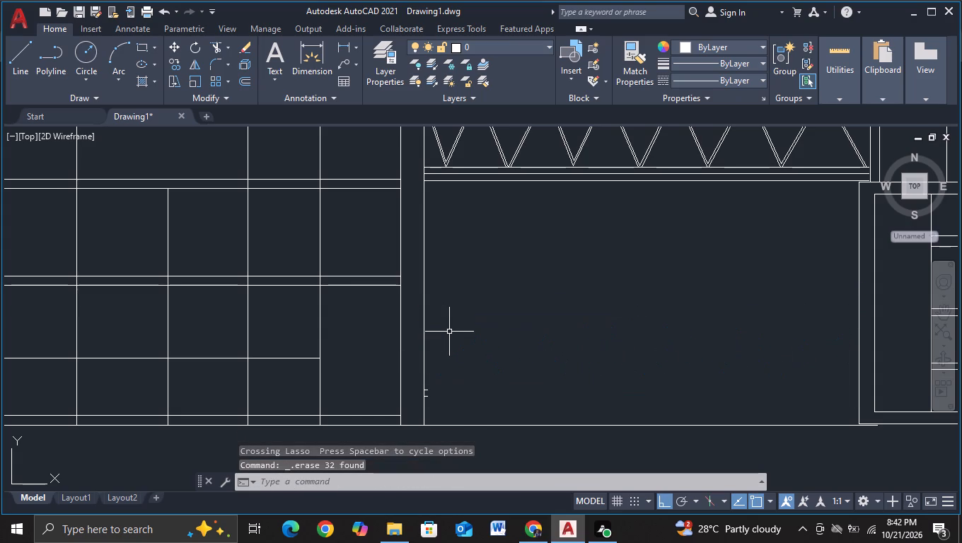
key(Escape)
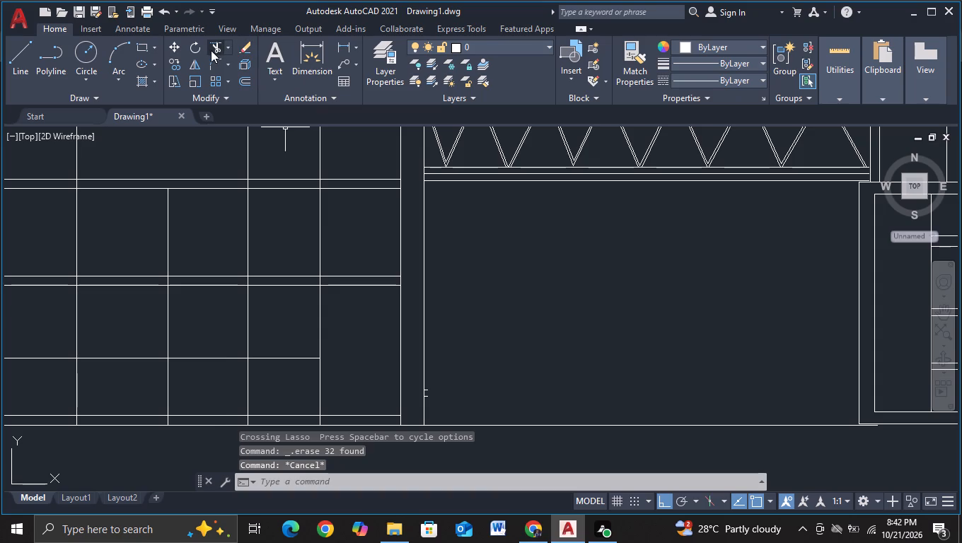
Trim away the two short leftover chord stubs on the gridded block's wall line.
click(211, 50)
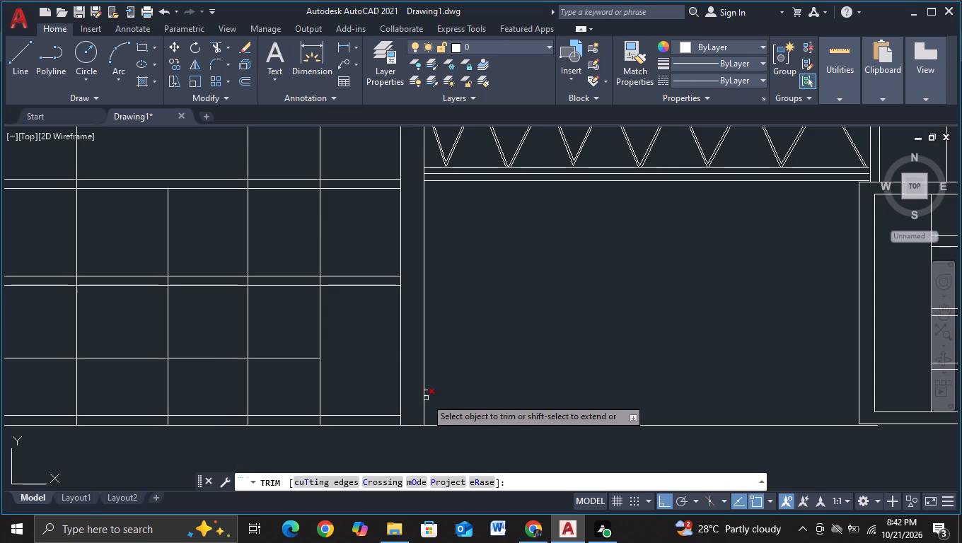
click(426, 398)
click(424, 390)
scroll(477, 387, down, 3)
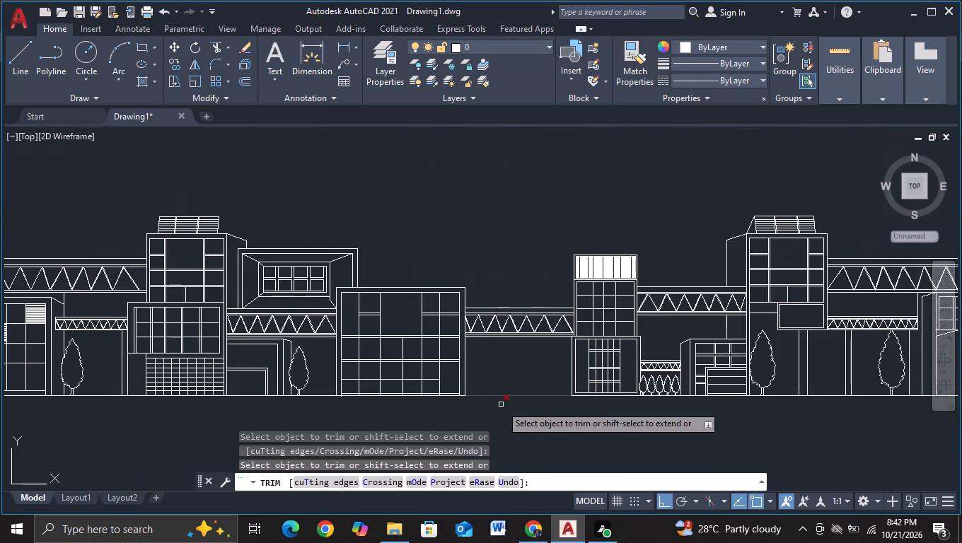
key(Escape)
Examine the facade on both sides of the cleared bay, including its trees and ground-floor openings.
scroll(501, 417, down, 2)
middle_drag(574, 439, 609, 355)
scroll(586, 366, up, 1)
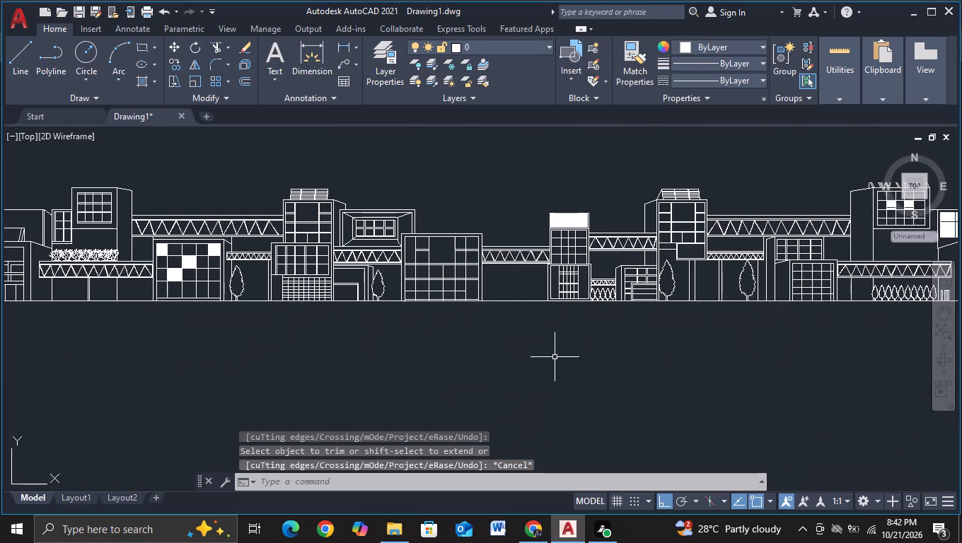
middle_drag(554, 357, 553, 391)
scroll(550, 383, up, 2)
middle_drag(517, 378, 623, 382)
scroll(598, 363, down, 2)
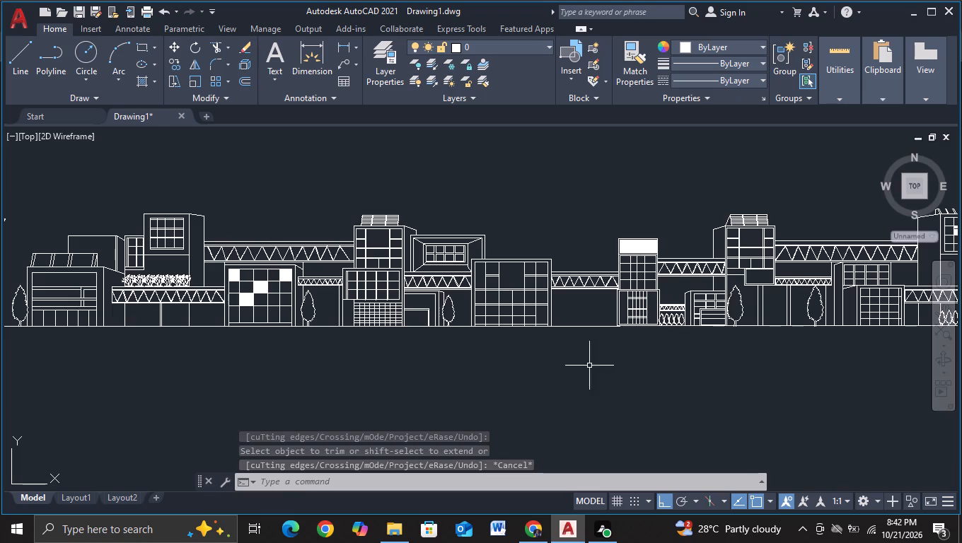
middle_drag(385, 360, 448, 361)
scroll(436, 355, up, 1)
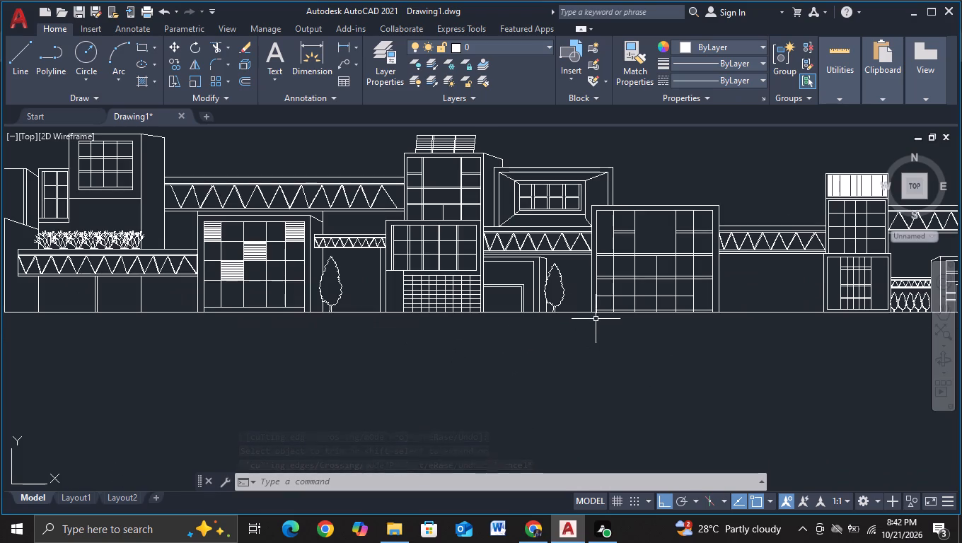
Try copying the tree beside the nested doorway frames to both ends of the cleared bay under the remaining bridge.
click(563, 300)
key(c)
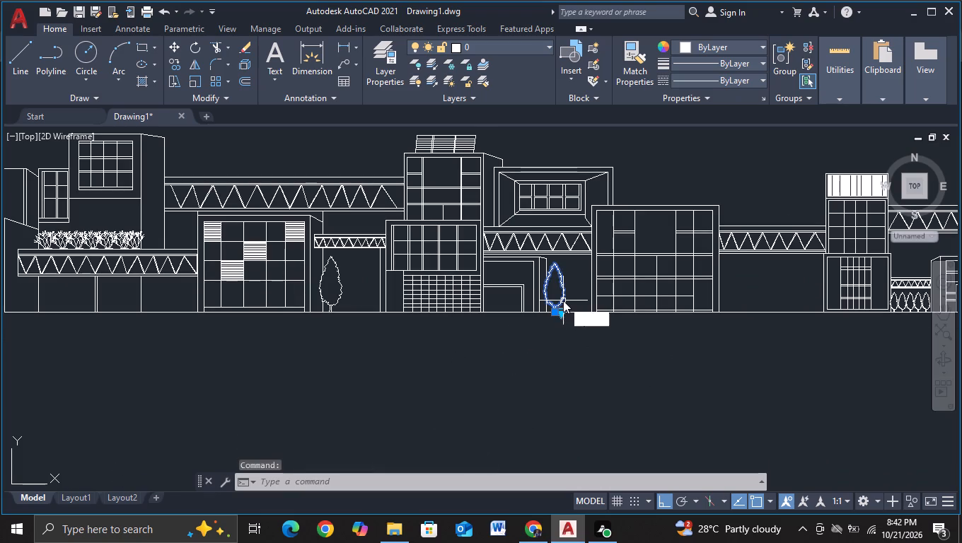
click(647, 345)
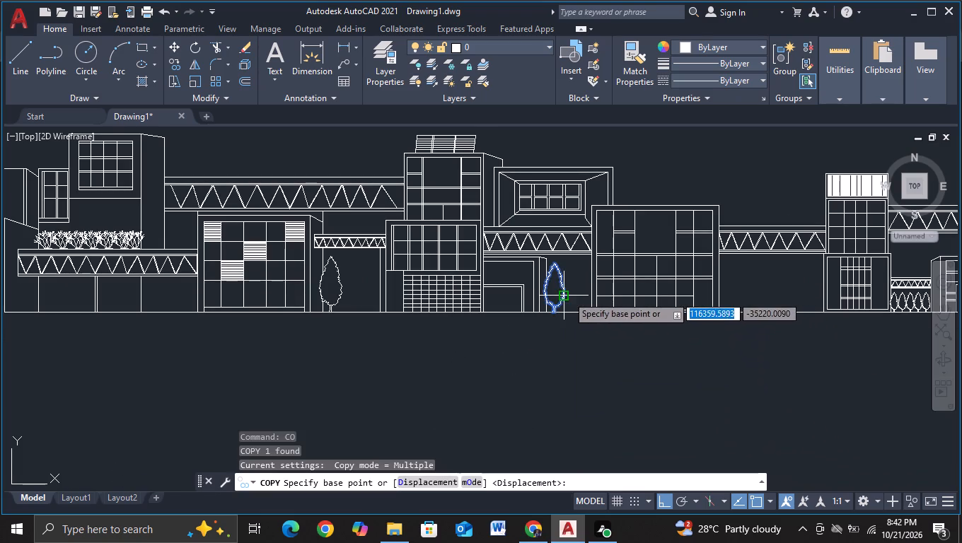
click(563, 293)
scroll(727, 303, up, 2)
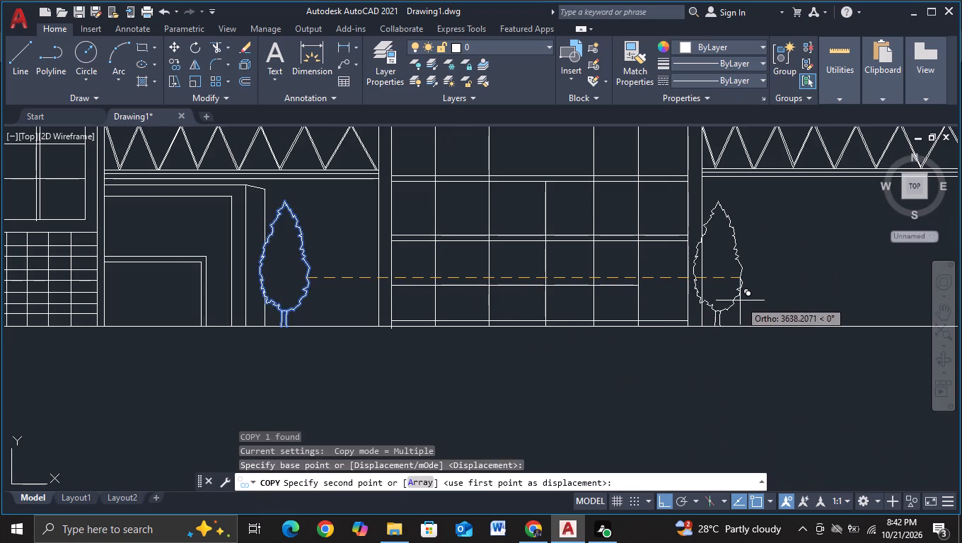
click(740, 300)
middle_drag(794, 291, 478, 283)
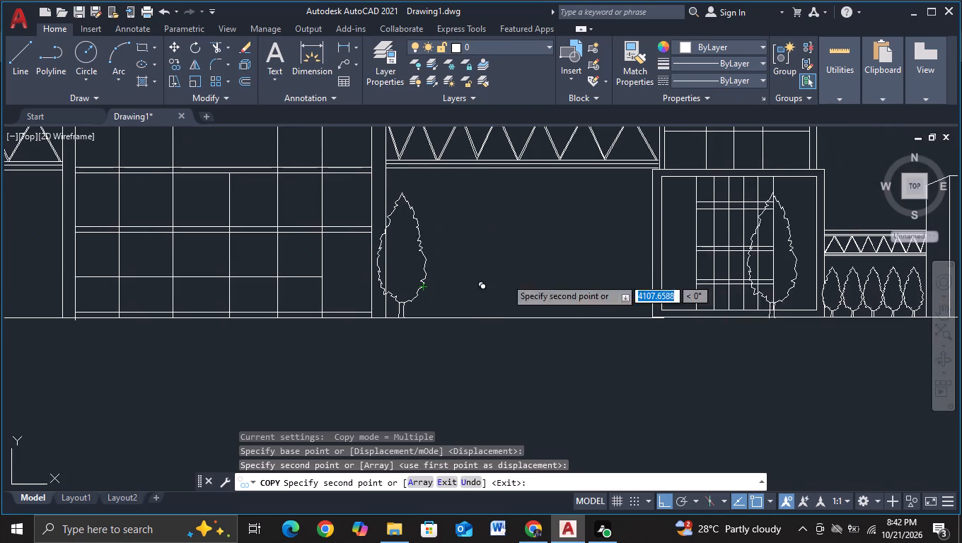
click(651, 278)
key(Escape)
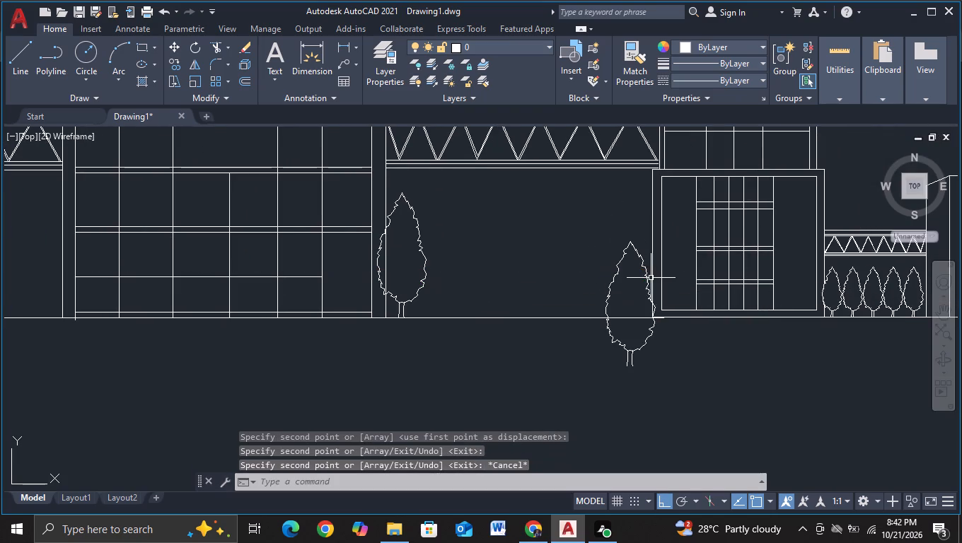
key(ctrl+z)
Copy the tree beside the doorway frames horizontally to both ends of the cleared bay, the farther copy about 5,600 units away.
scroll(528, 298, up, 2)
click(568, 284)
key(c)
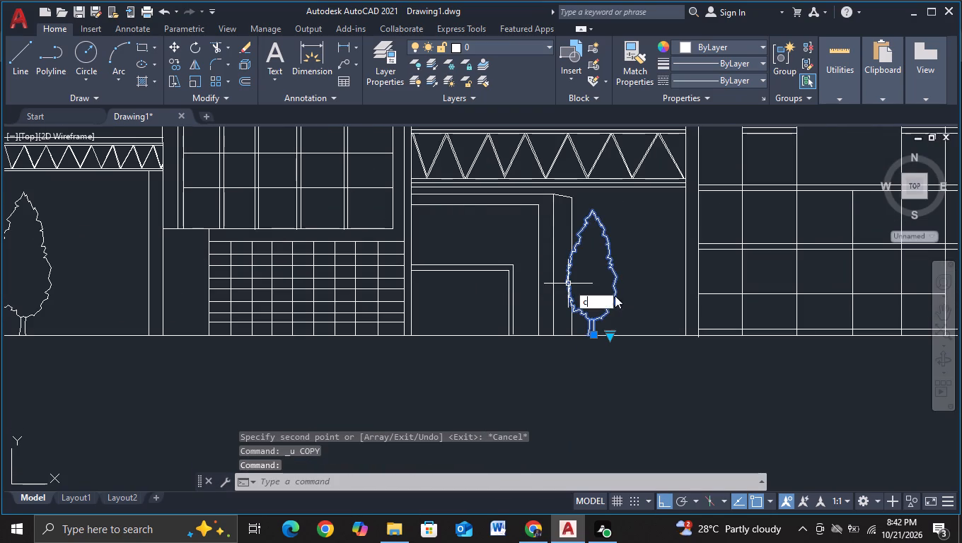
click(622, 325)
click(593, 284)
middle_drag(787, 283, 326, 279)
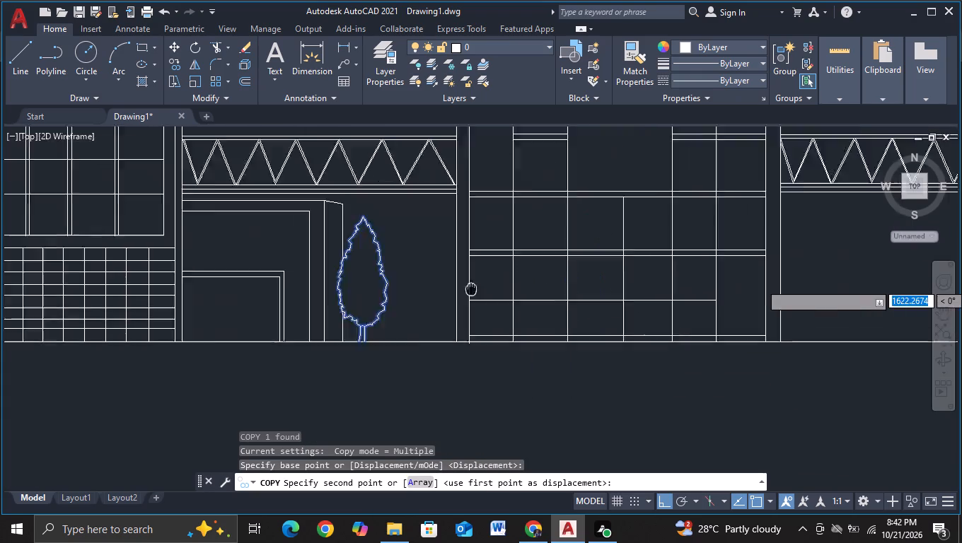
middle_drag(326, 279, 182, 262)
scroll(468, 245, down, 1)
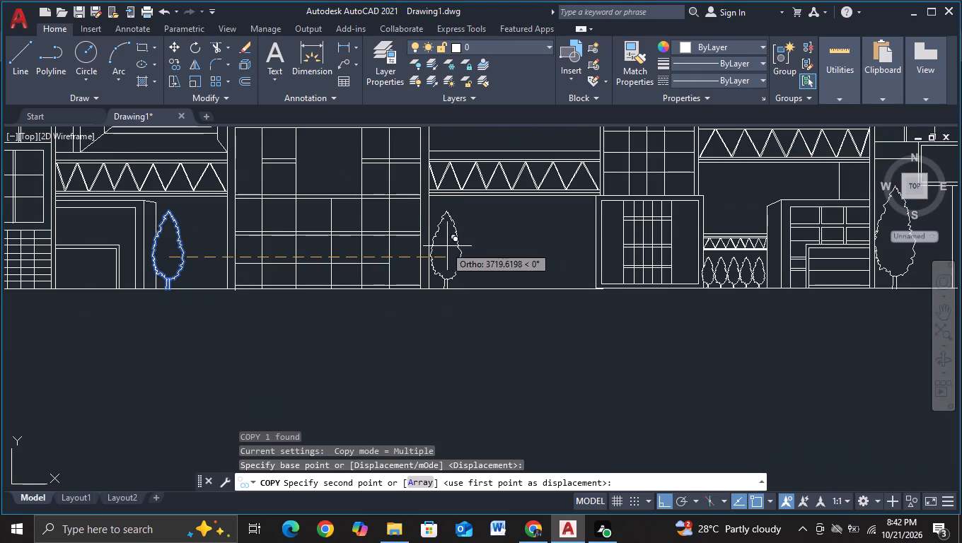
scroll(440, 247, up, 2)
click(441, 246)
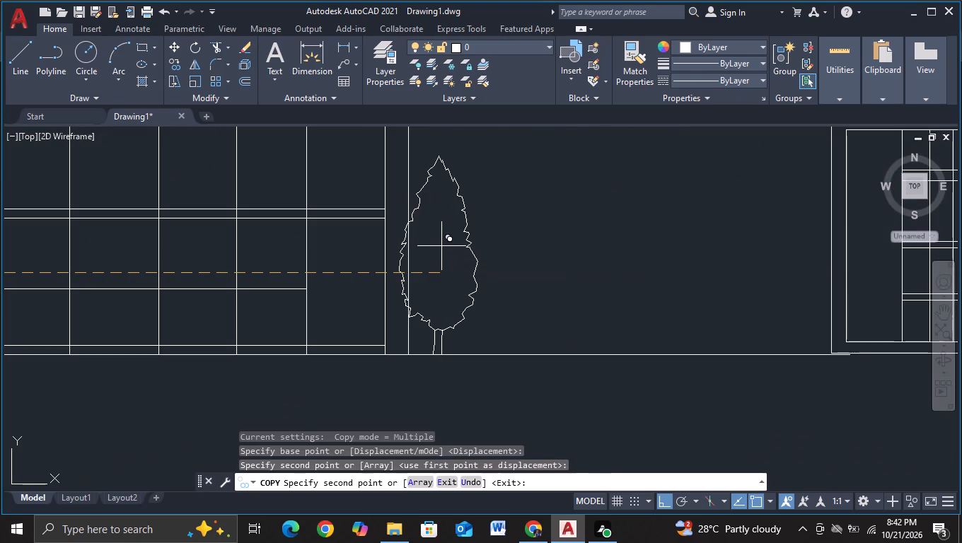
click(806, 218)
key(Escape)
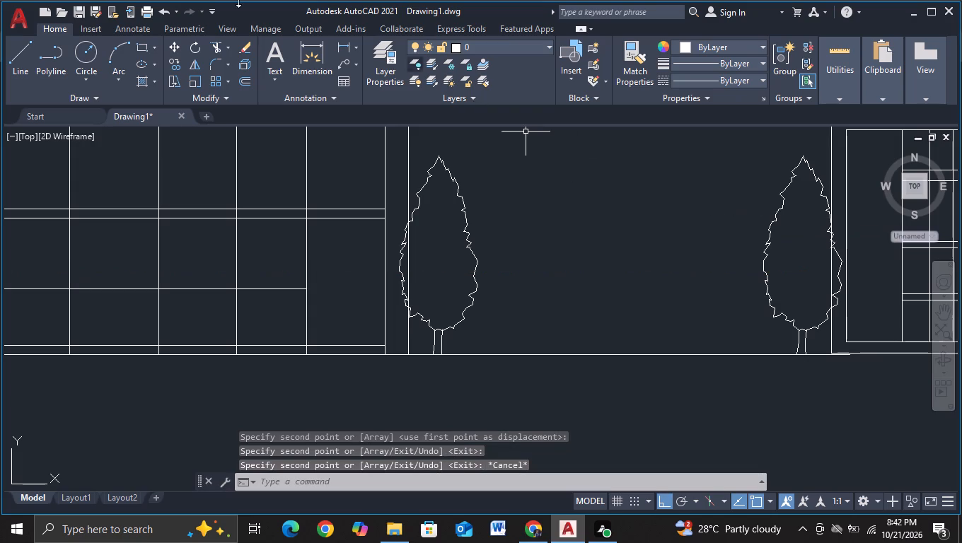
Trim the two building wall lines where they pass behind the new trees at either end of the bay.
click(216, 47)
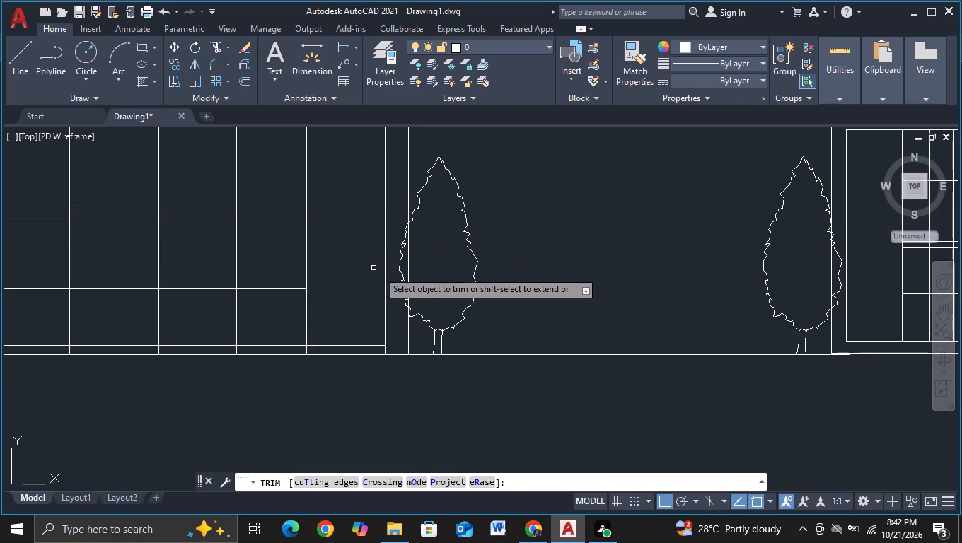
click(410, 260)
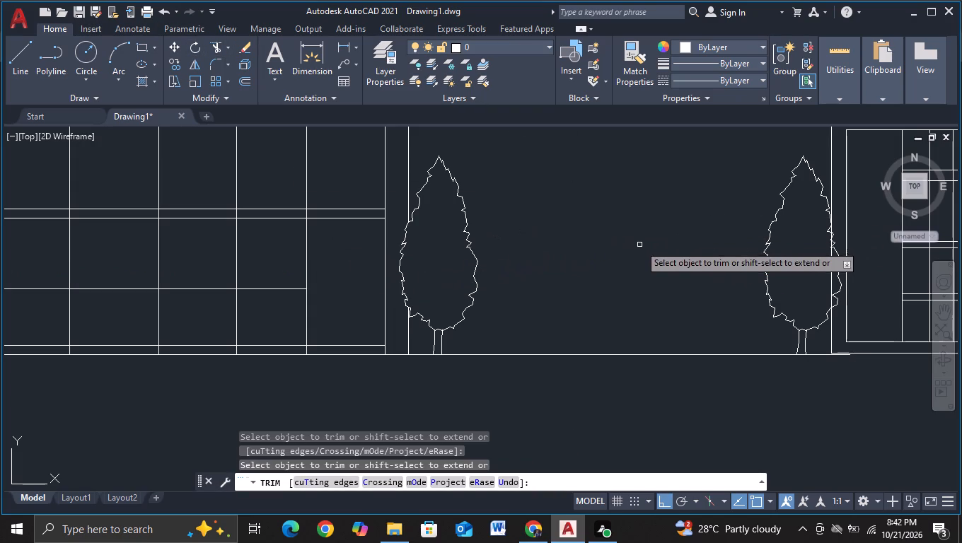
click(833, 274)
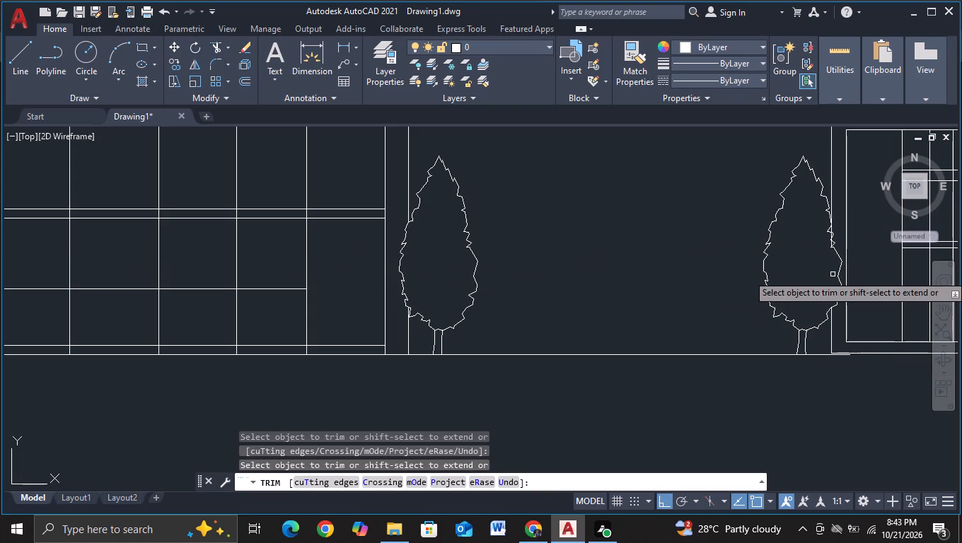
scroll(833, 274, up, 2)
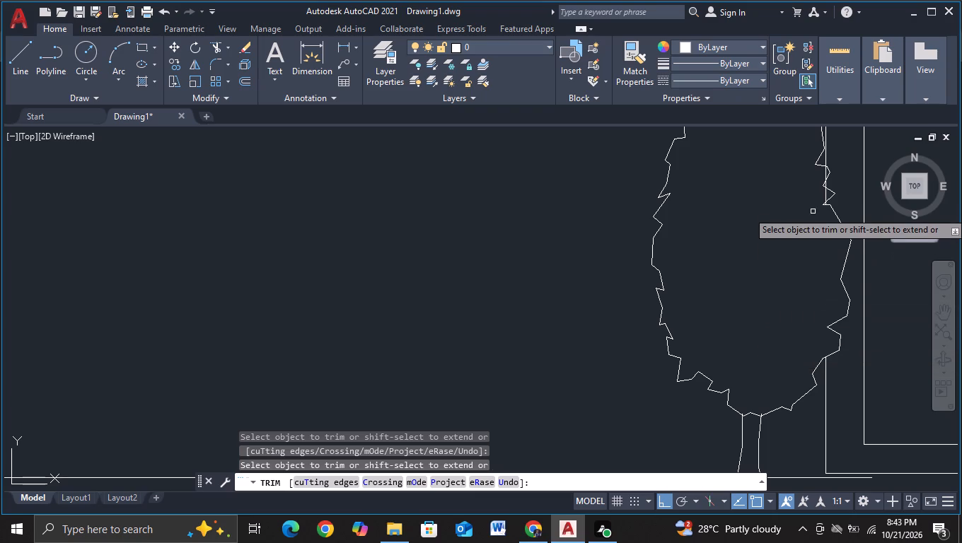
click(826, 195)
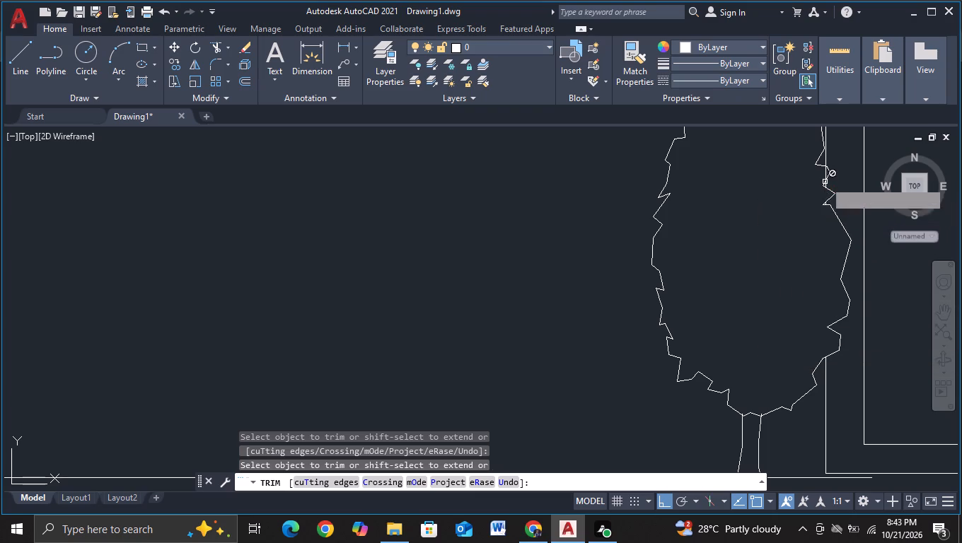
scroll(784, 216, down, 2)
key(Escape)
scroll(668, 247, down, 2)
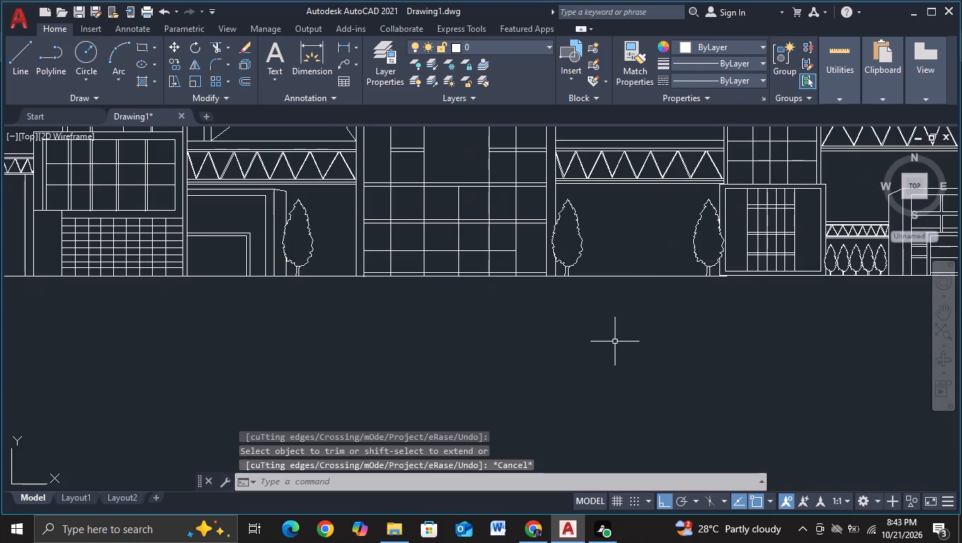
Draw a vertical line through the low double-framed ground-floor opening beside the brick grid, from above its frame to below the ground line.
scroll(614, 343, down, 2)
middle_drag(608, 344, 635, 278)
middle_drag(533, 298, 529, 337)
key(Escape)
scroll(502, 323, up, 2)
middle_drag(485, 308, 494, 385)
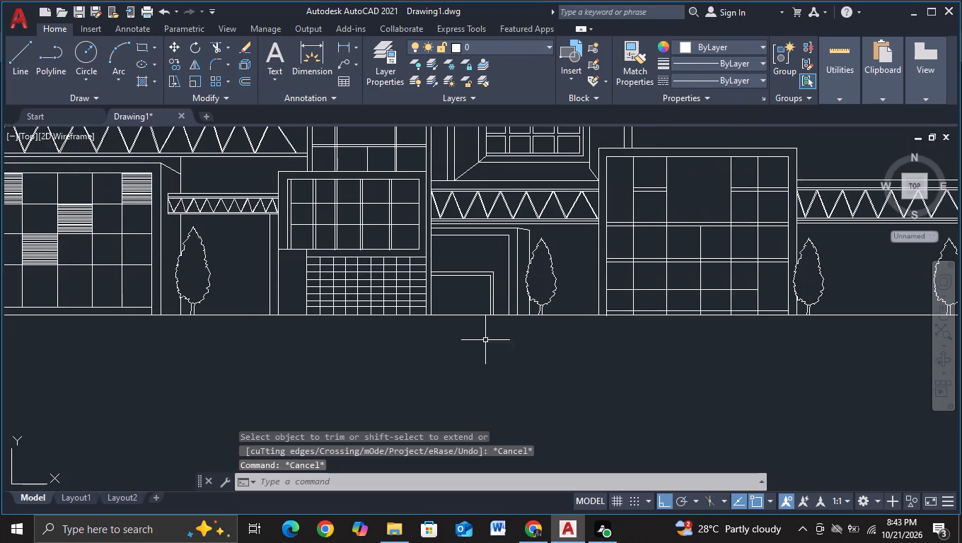
middle_drag(482, 338, 471, 389)
scroll(470, 378, up, 1)
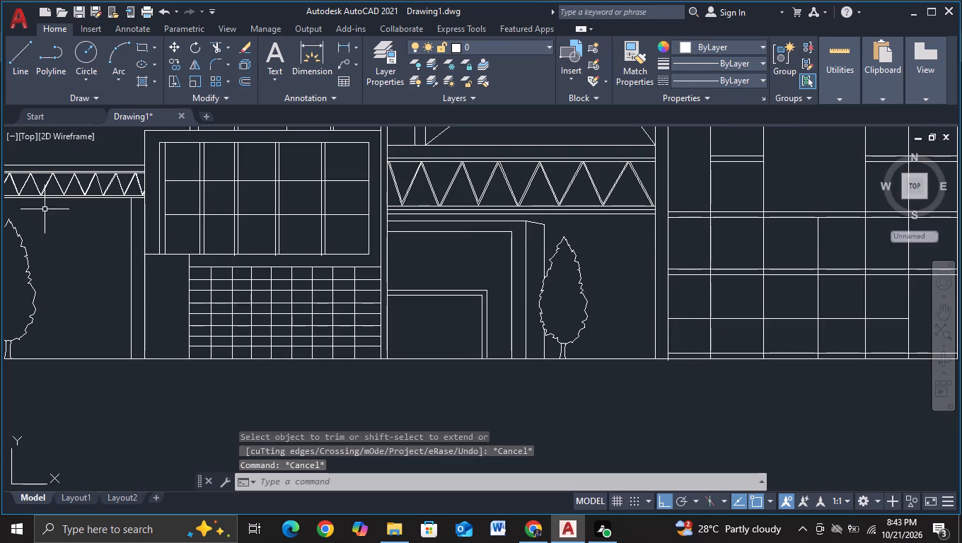
click(29, 76)
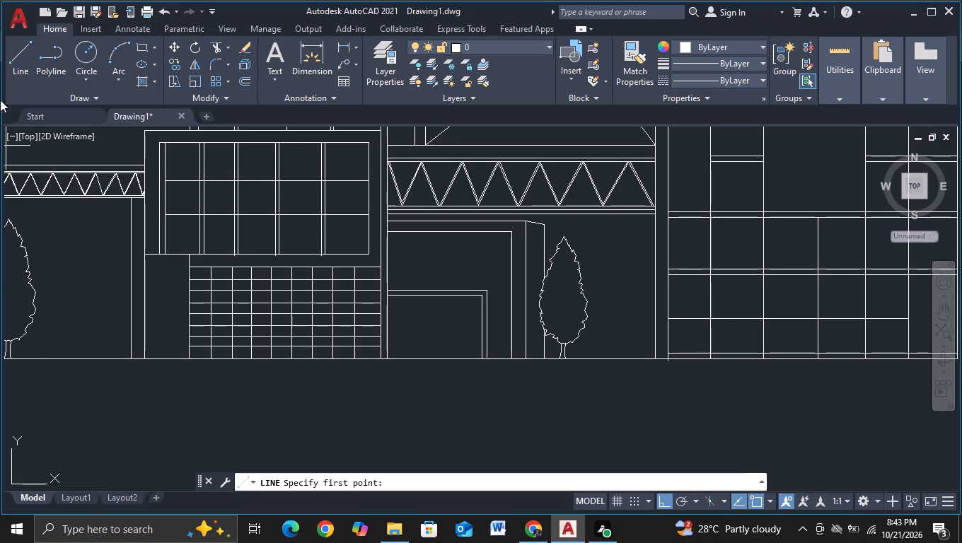
scroll(419, 375, up, 2)
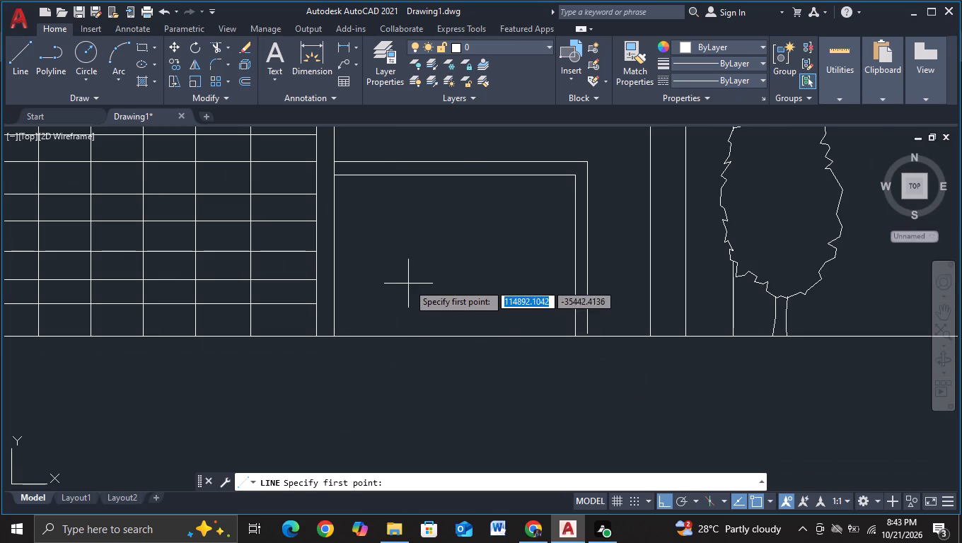
scroll(438, 230, down, 1)
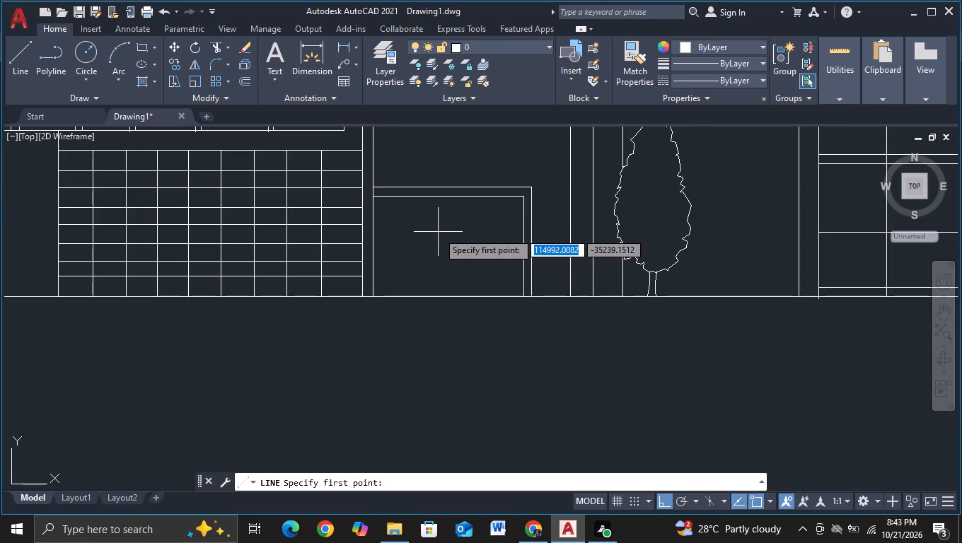
click(423, 170)
click(427, 382)
key(Escape)
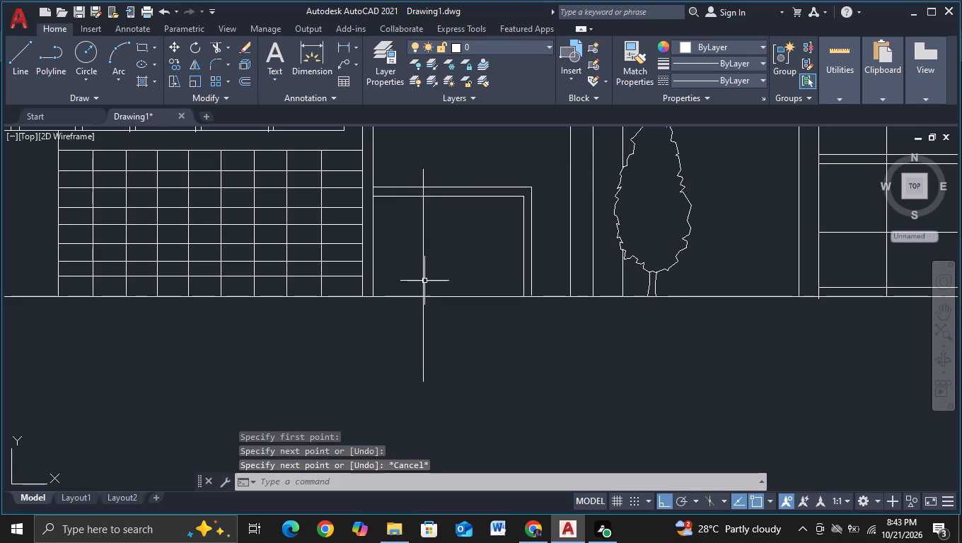
Trim the new vertical line's ends above the inner frame and below the ground so it stays within the low opening.
click(215, 49)
scroll(462, 214, up, 2)
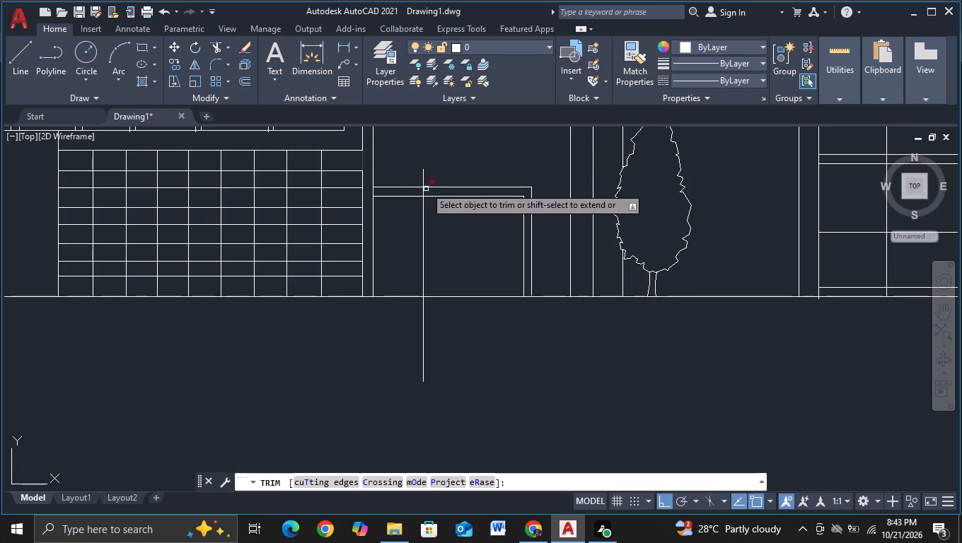
click(422, 182)
click(422, 194)
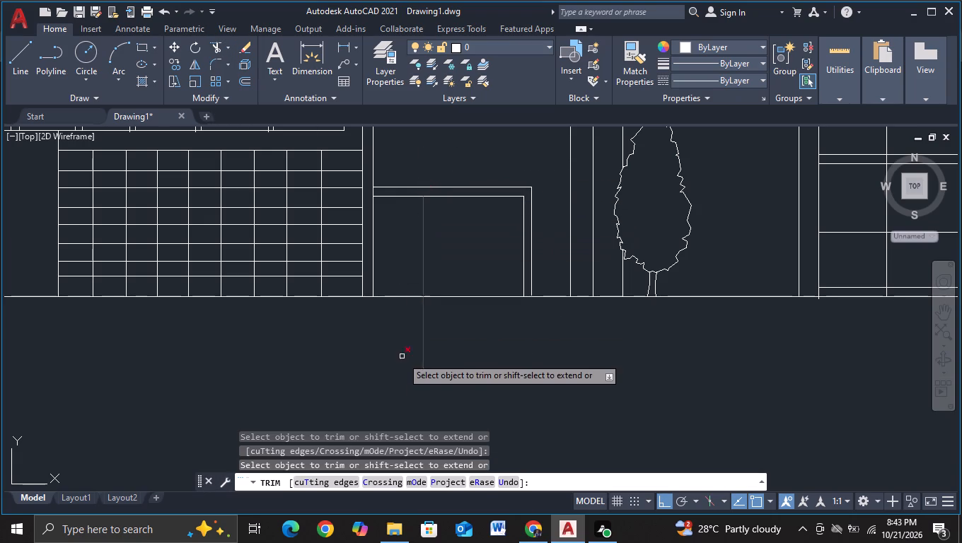
drag(402, 354, 525, 357)
key(Escape)
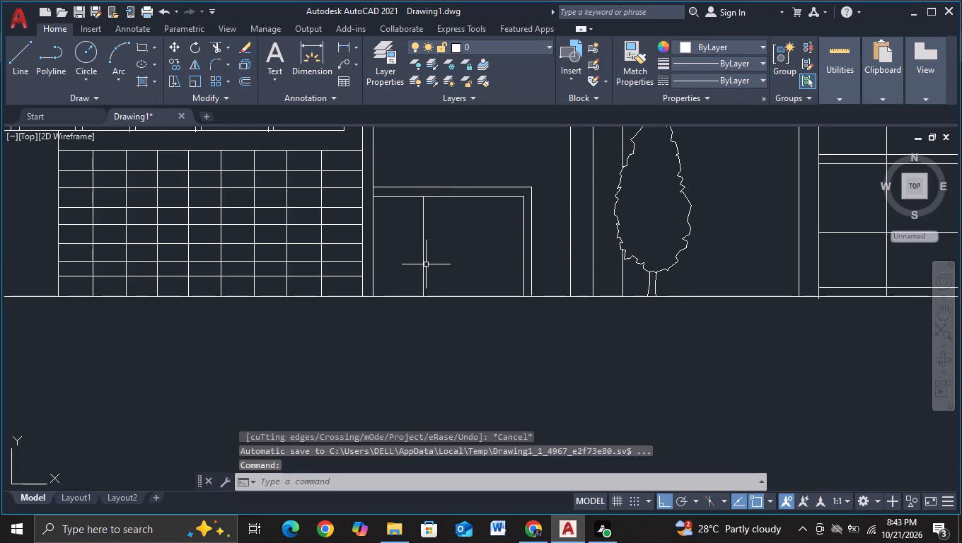
Copy the vertical divider horizontally across the low opening to split it into three roughly equal panes.
click(423, 264)
key(c)
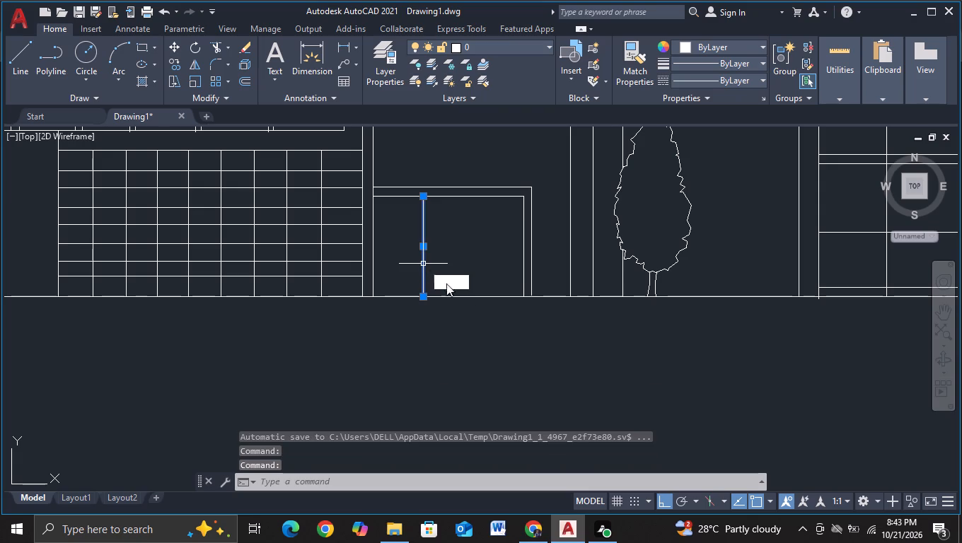
click(485, 312)
click(431, 274)
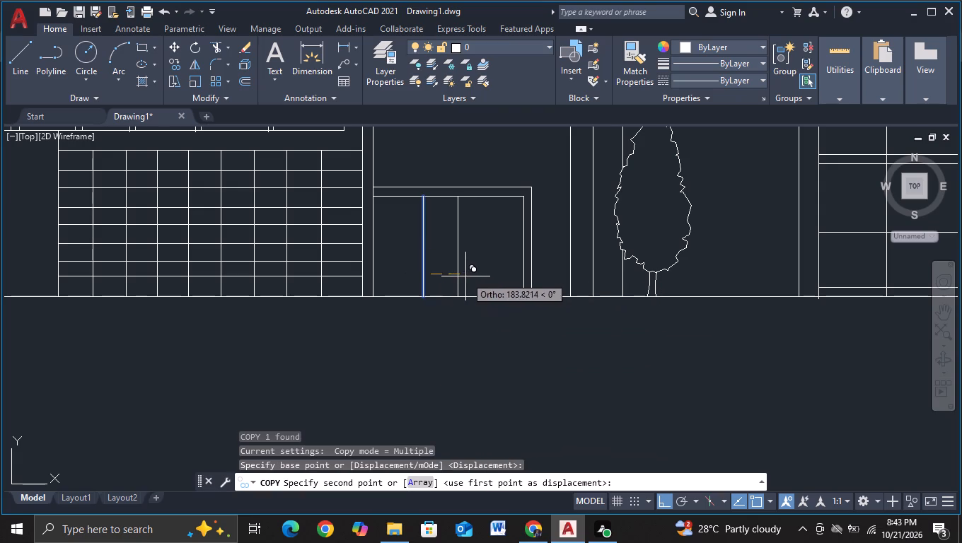
click(480, 277)
key(Escape)
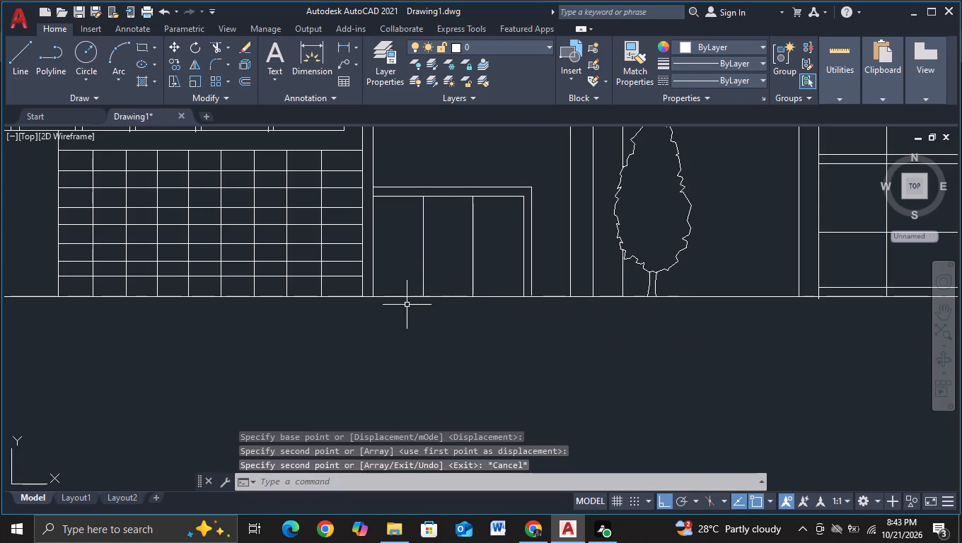
Copy the inner frame's top line straight down to about mid-height of the opening as a horizontal glazing bar.
click(440, 197)
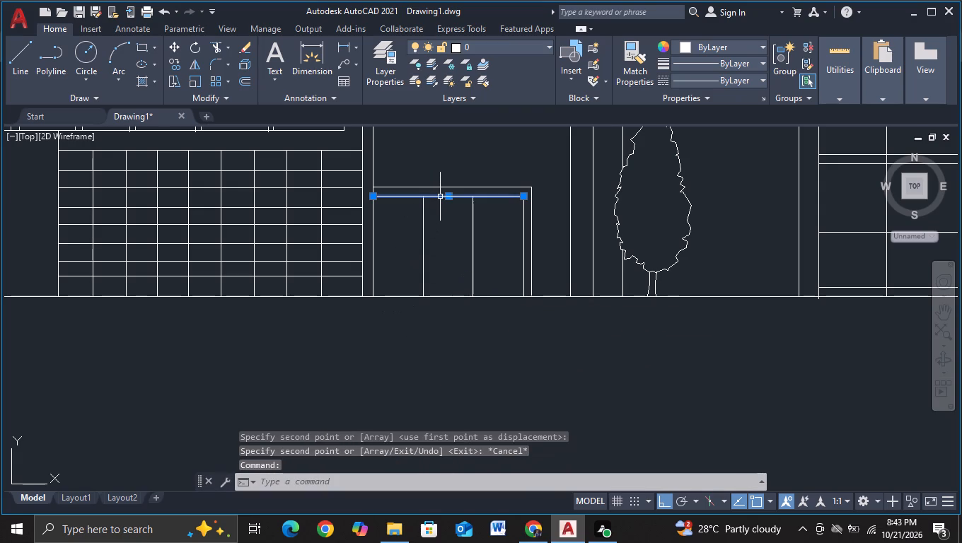
key(c)
click(468, 240)
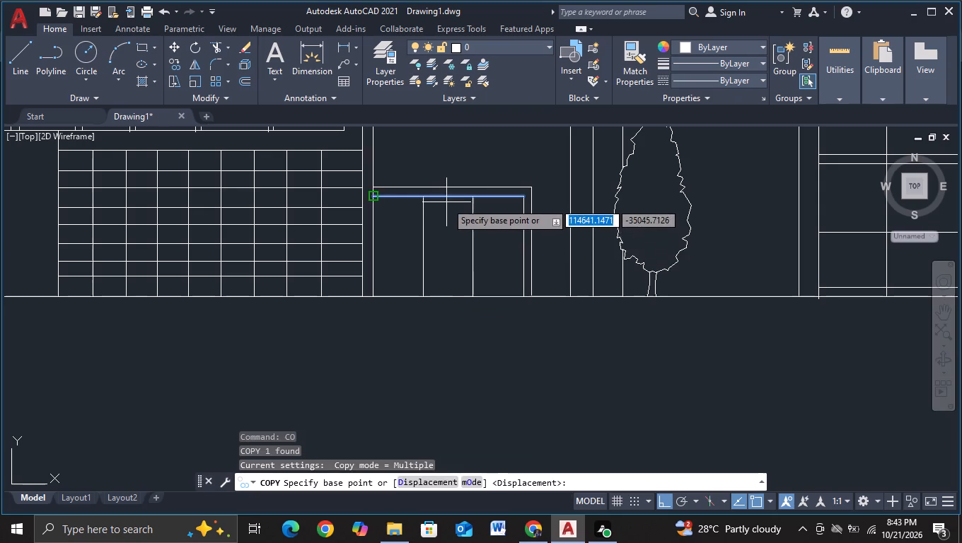
click(446, 202)
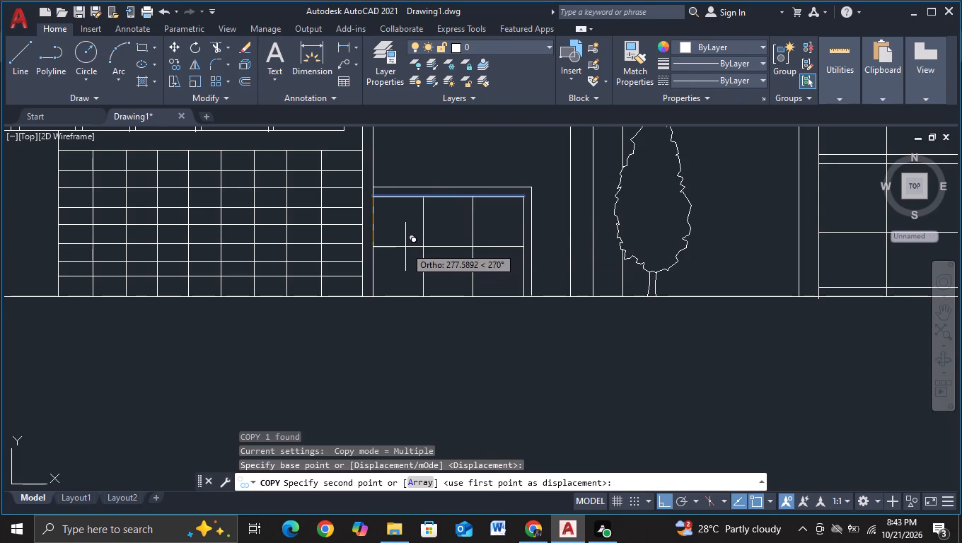
click(405, 245)
key(Escape)
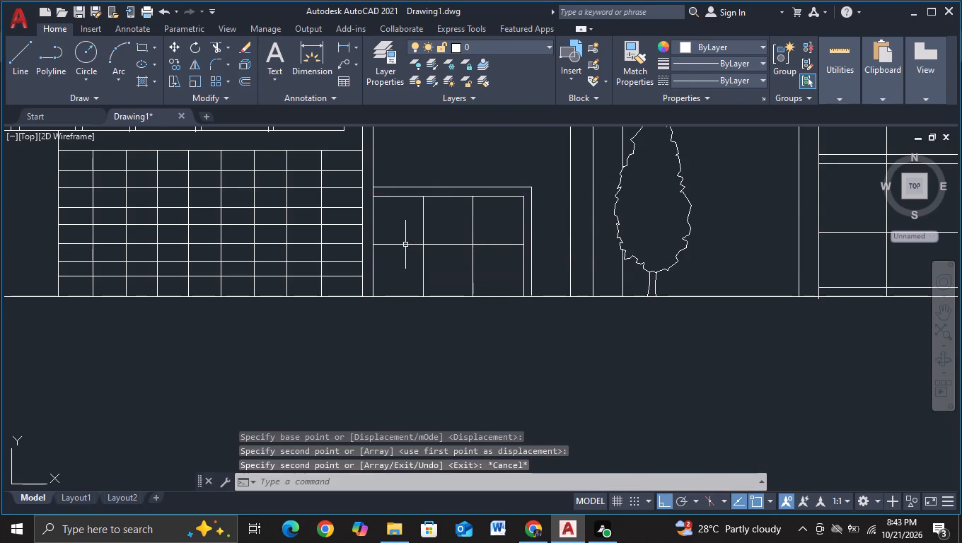
Draw a small upright rectangle about 170 units high with lines, above the paned opening and inside the larger nested frame.
scroll(477, 322, down, 2)
middle_drag(487, 341, 379, 376)
scroll(378, 376, up, 1)
middle_drag(393, 375, 341, 392)
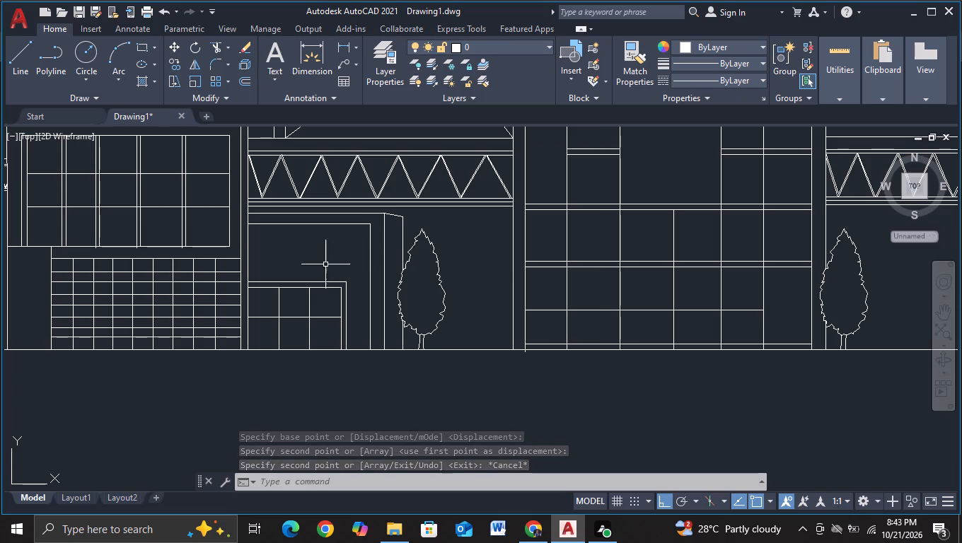
scroll(328, 304, down, 1)
scroll(331, 309, up, 1)
middle_drag(337, 354, 392, 341)
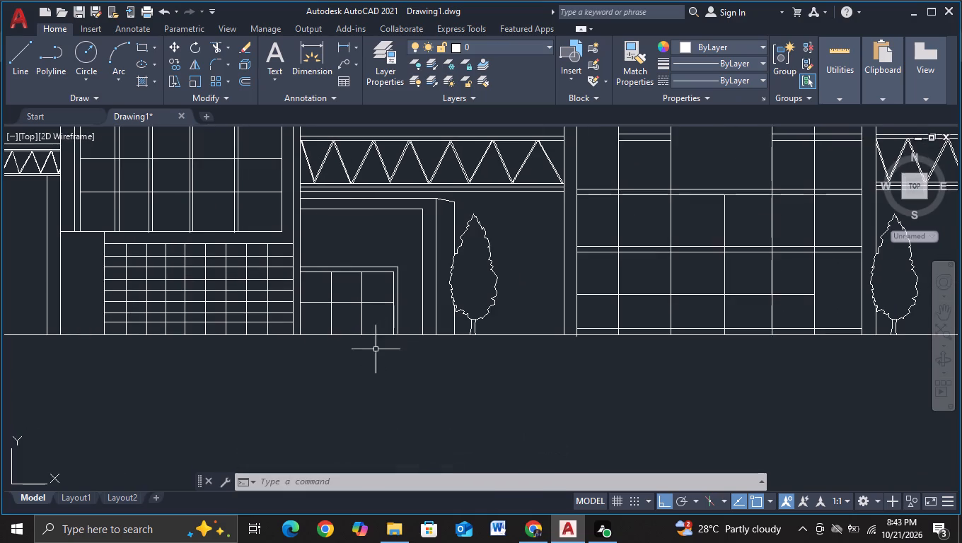
middle_drag(370, 352, 431, 340)
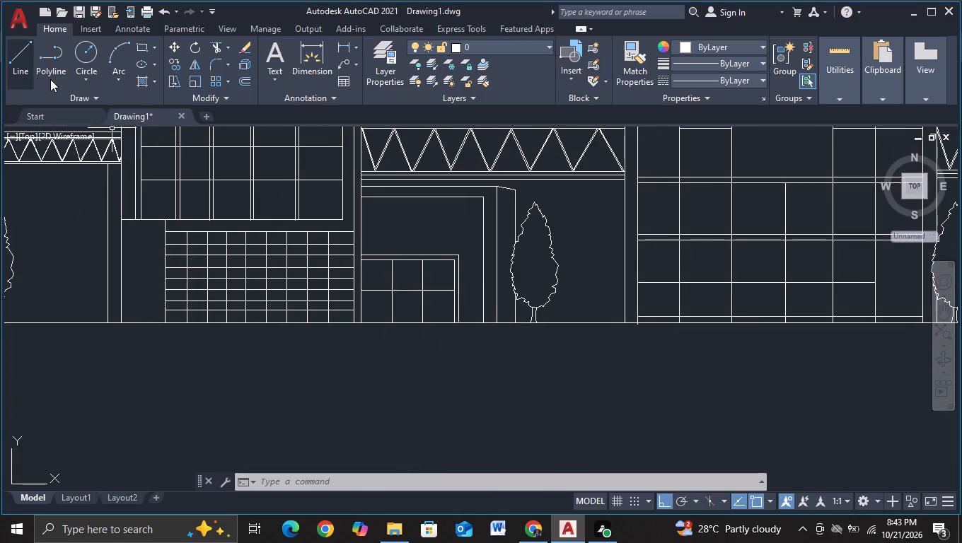
click(13, 70)
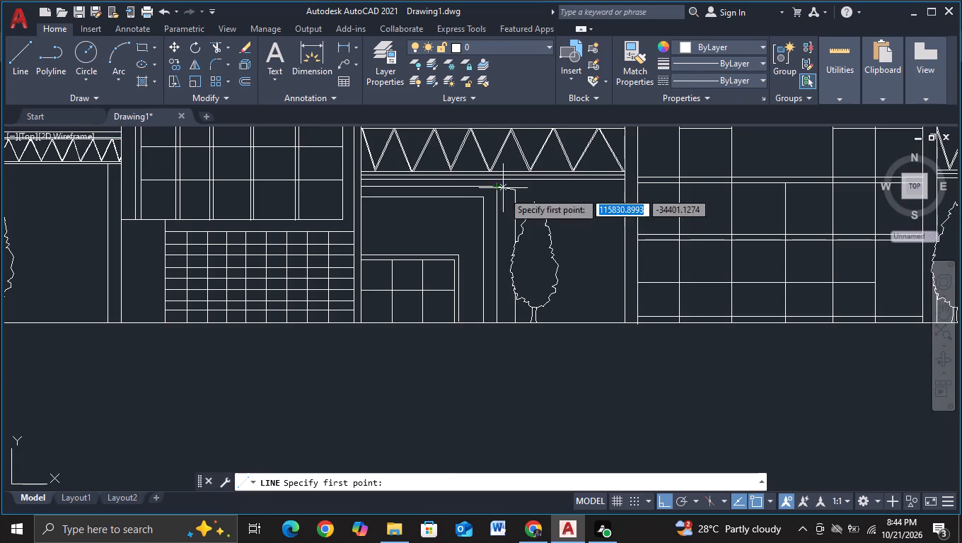
scroll(502, 198, up, 2)
click(182, 232)
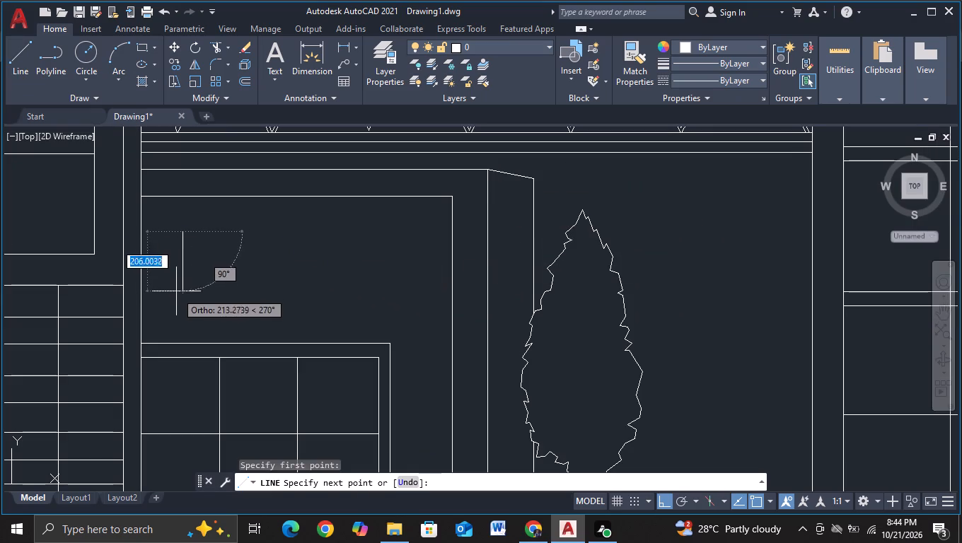
click(176, 281)
click(207, 281)
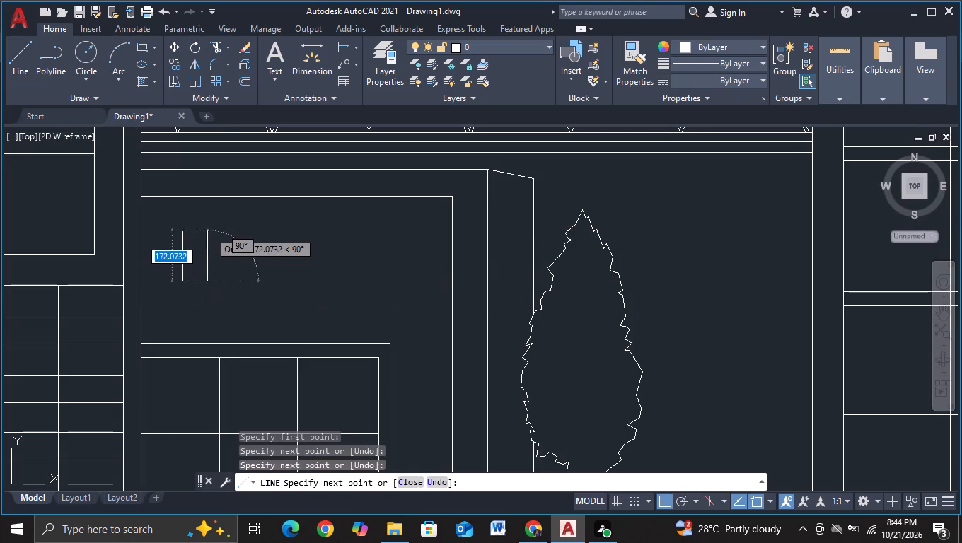
click(206, 233)
click(187, 232)
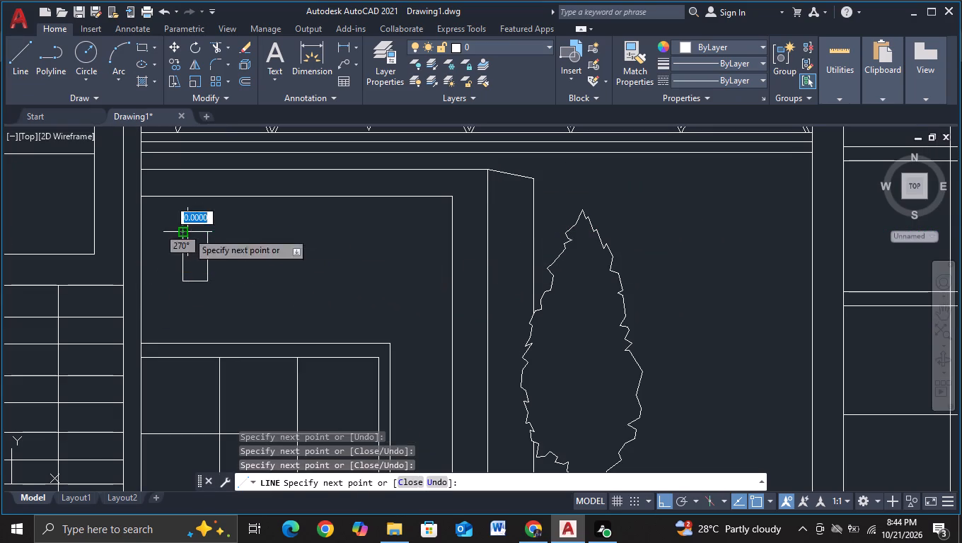
key(Escape)
Copy the small rectangle horizontally four times to form a row of five beneath the larger frame's top edge.
click(171, 227)
click(244, 311)
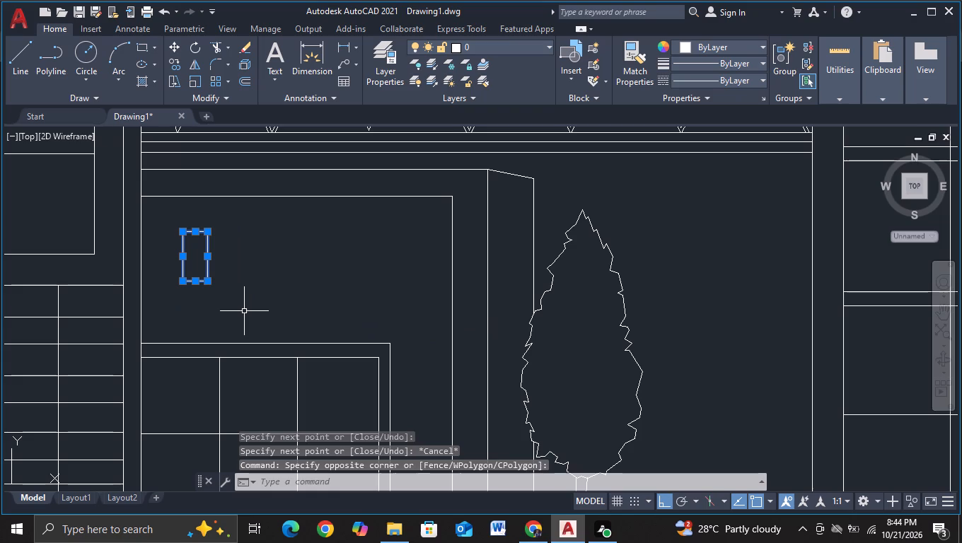
key(c)
click(301, 357)
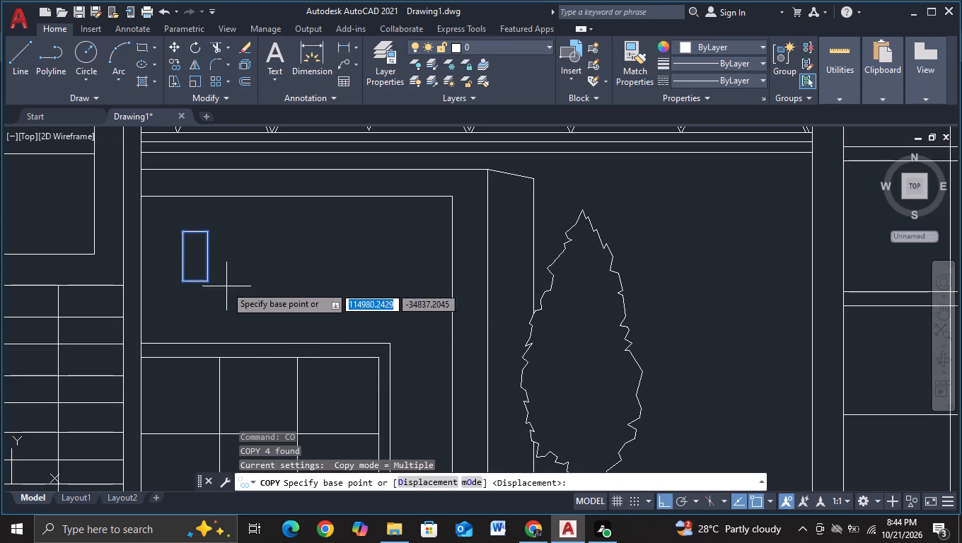
click(205, 262)
click(264, 264)
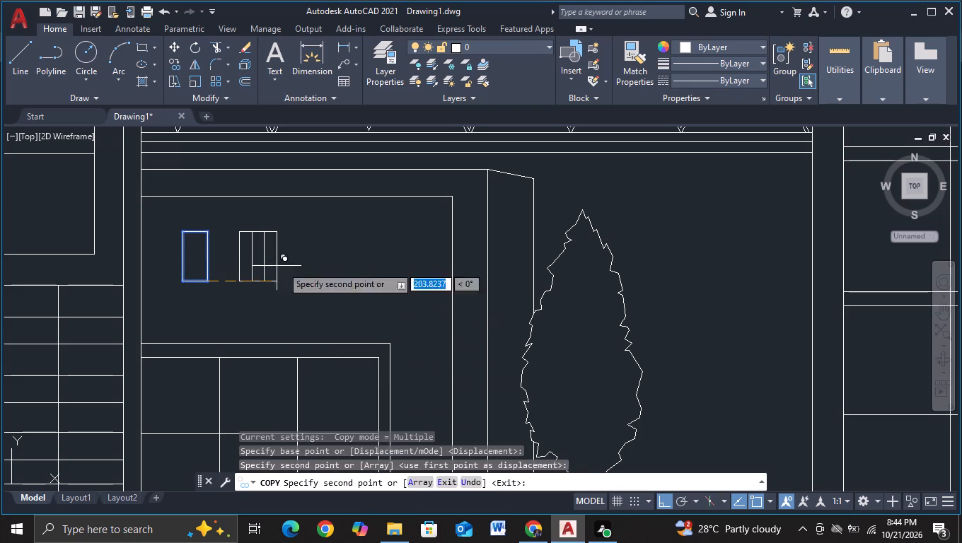
click(323, 265)
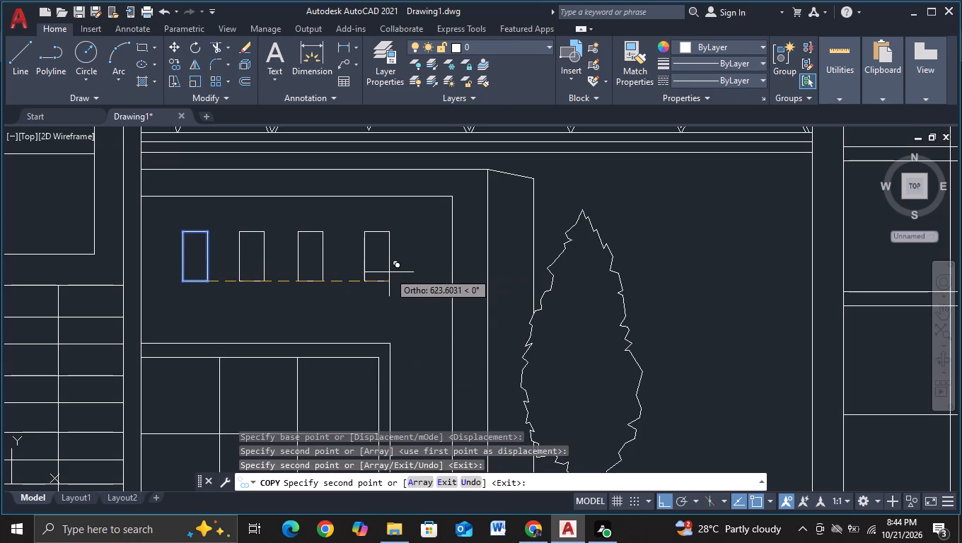
click(386, 271)
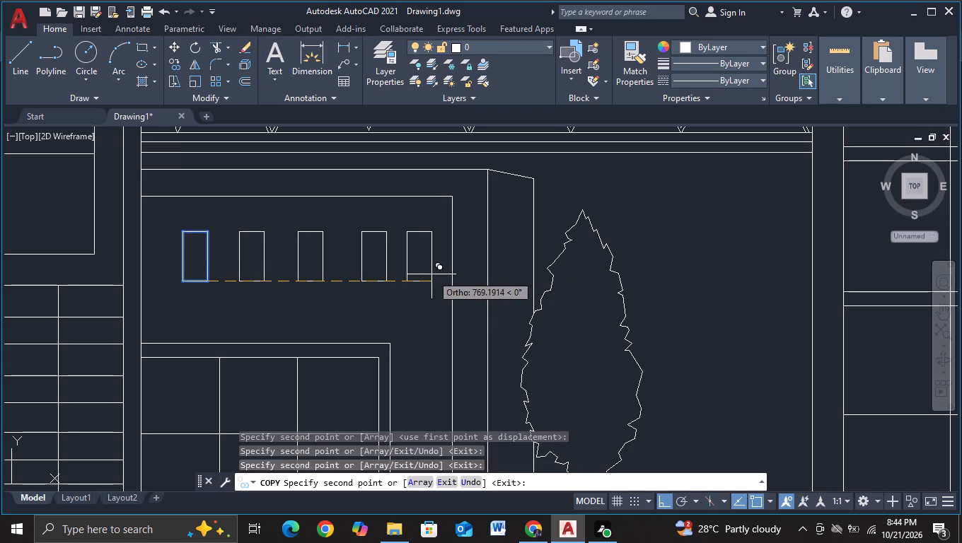
click(438, 276)
key(Escape)
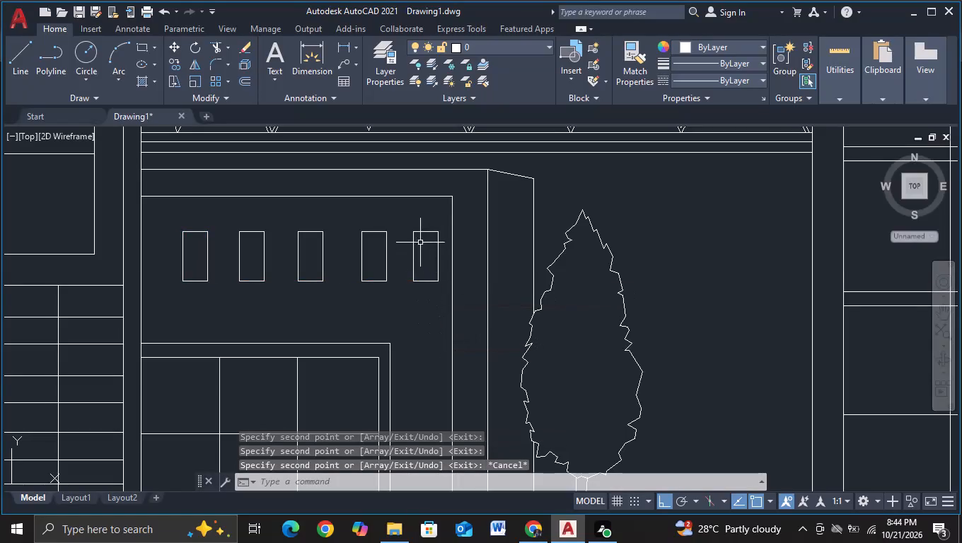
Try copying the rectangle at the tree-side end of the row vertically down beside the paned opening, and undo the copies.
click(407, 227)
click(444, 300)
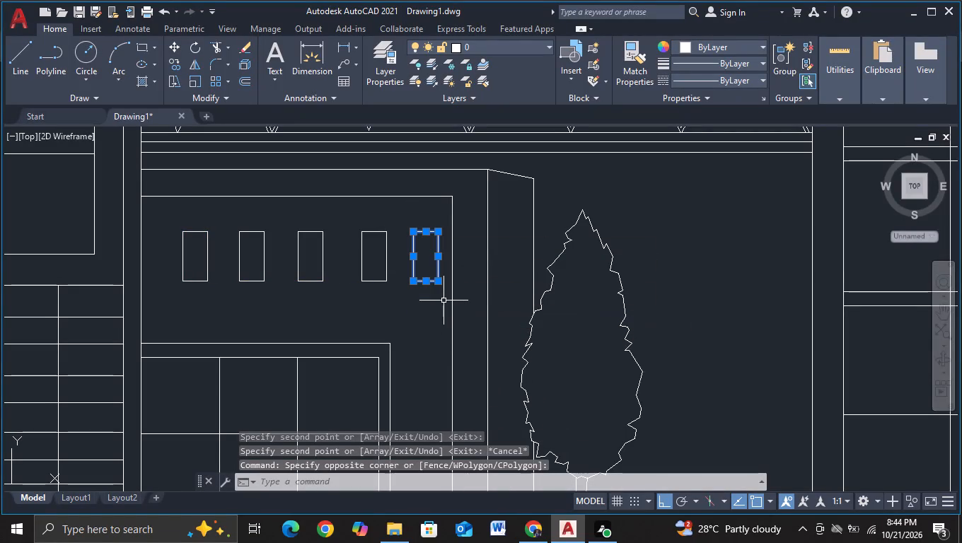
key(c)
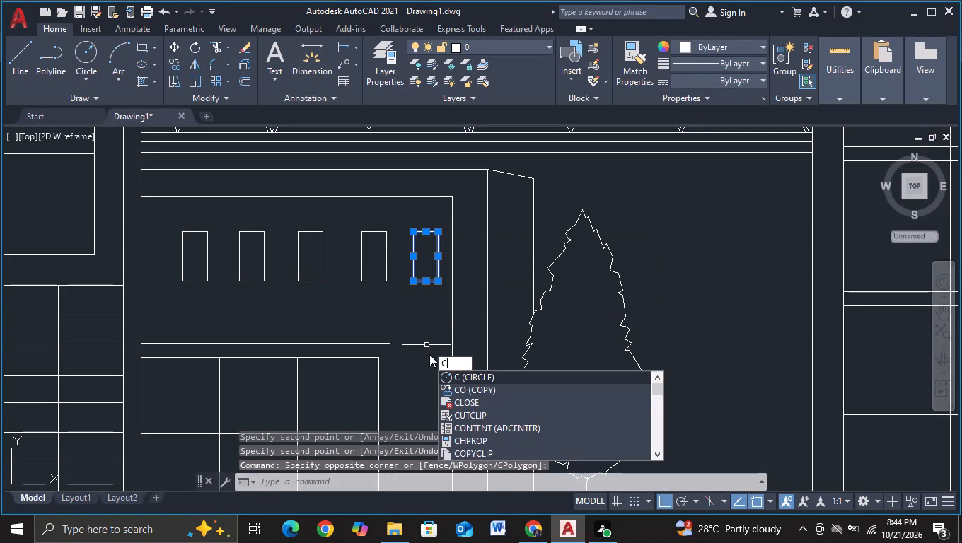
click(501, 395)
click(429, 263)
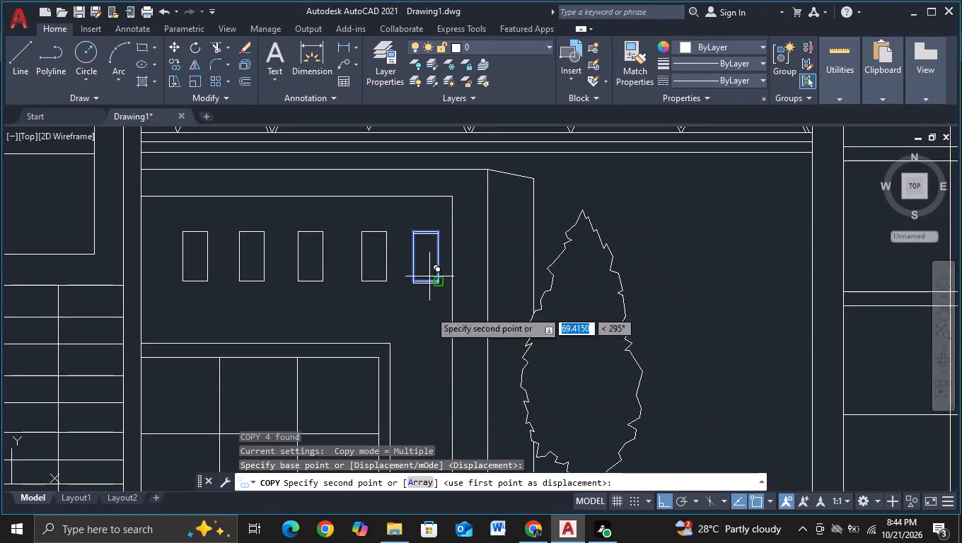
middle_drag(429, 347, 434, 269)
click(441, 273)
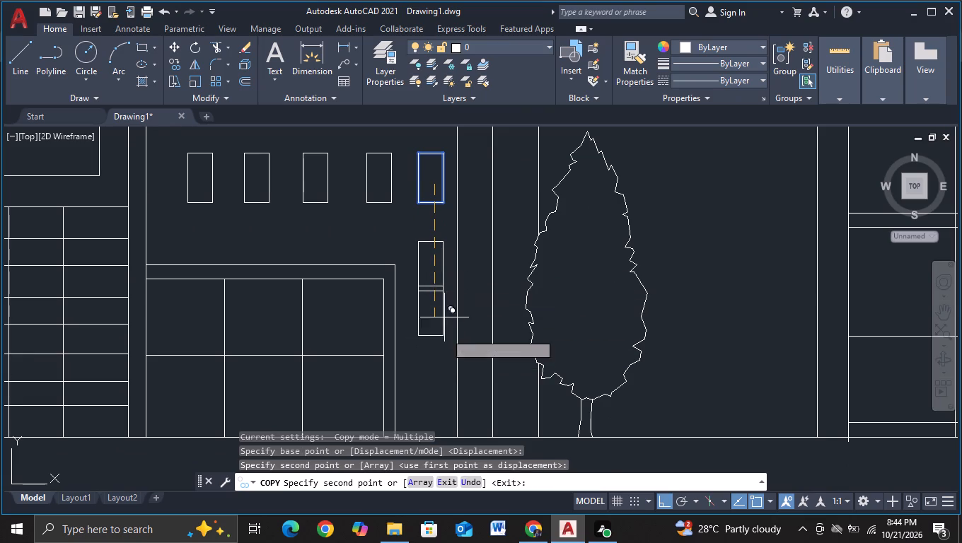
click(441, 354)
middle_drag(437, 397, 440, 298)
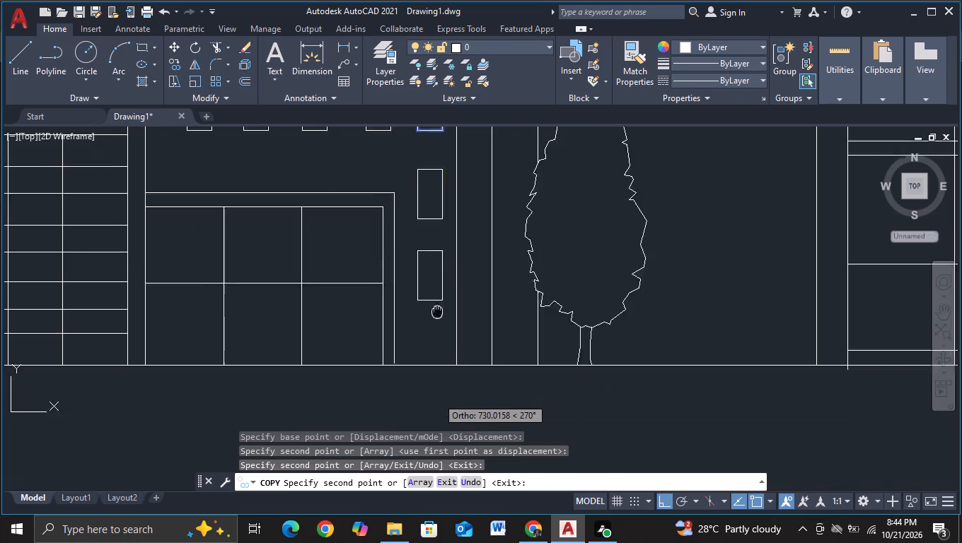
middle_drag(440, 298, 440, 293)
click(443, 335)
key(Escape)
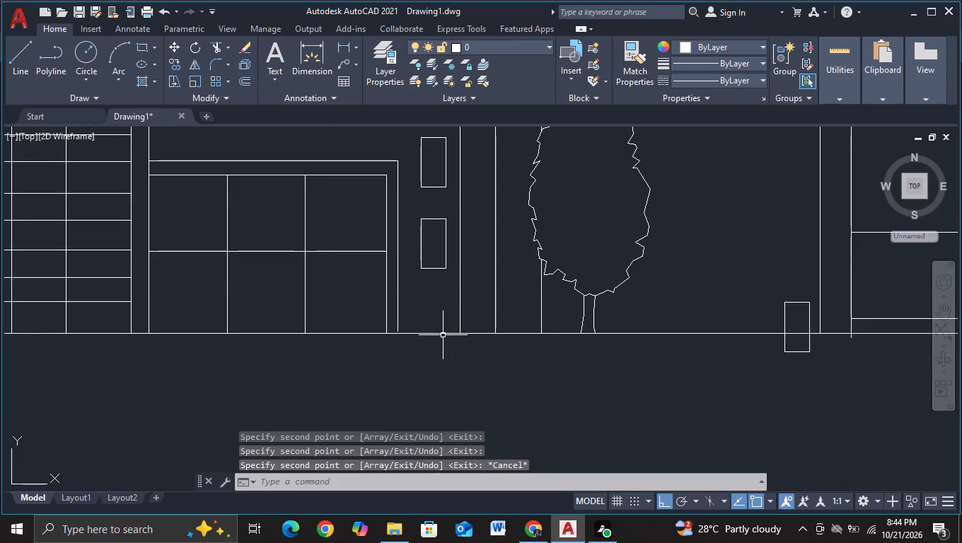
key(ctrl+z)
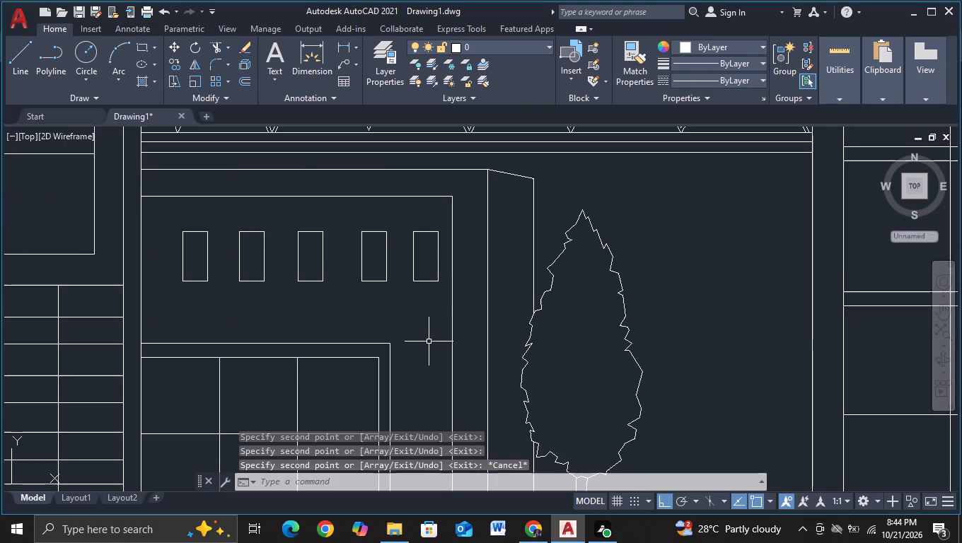
Copy the small rectangle at the tree-side end of the row straight down three times, forming a column beside the paned opening.
click(400, 219)
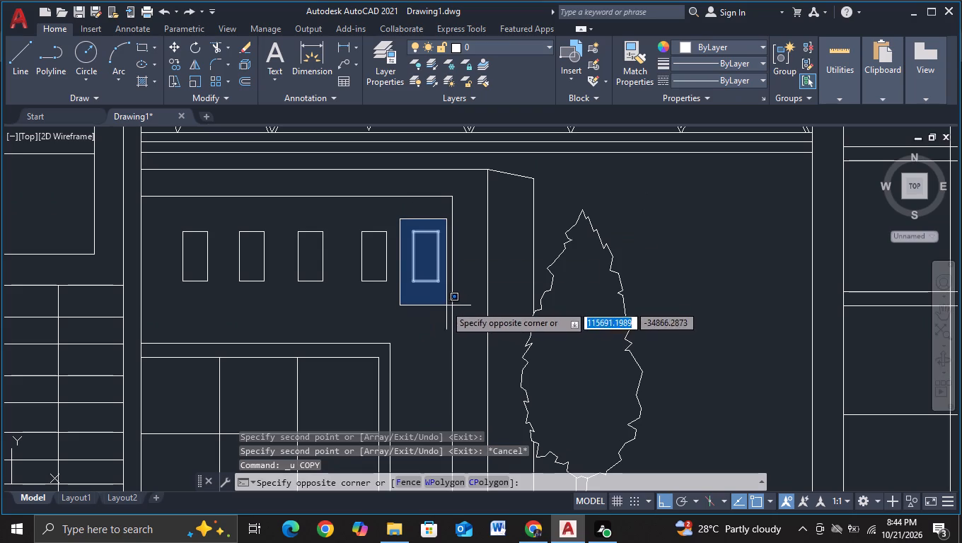
click(442, 303)
key(c)
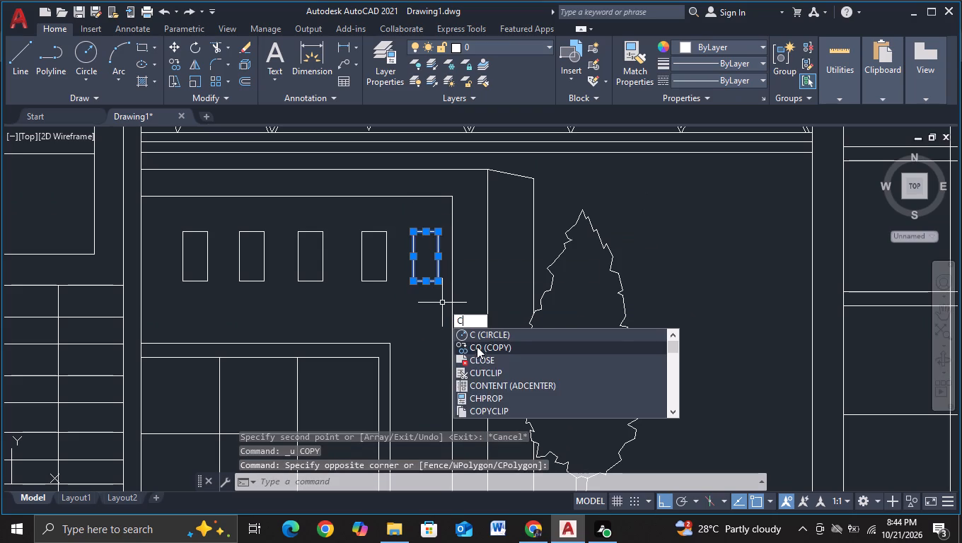
click(477, 346)
click(432, 268)
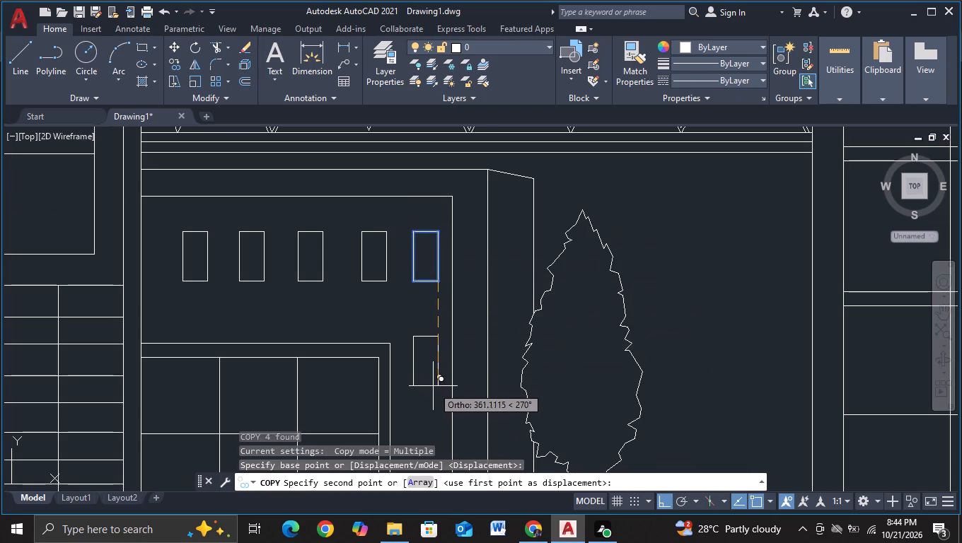
click(434, 346)
middle_drag(431, 409, 448, 317)
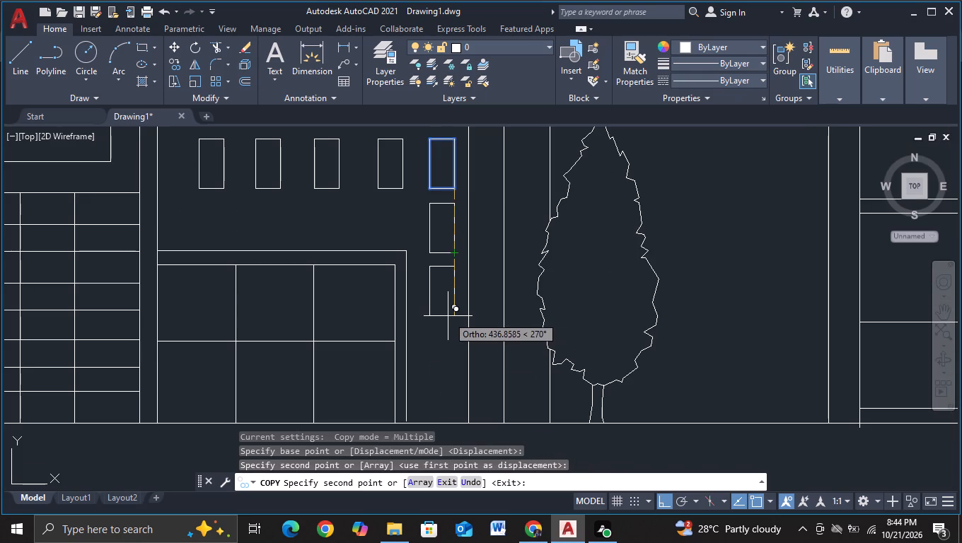
click(448, 319)
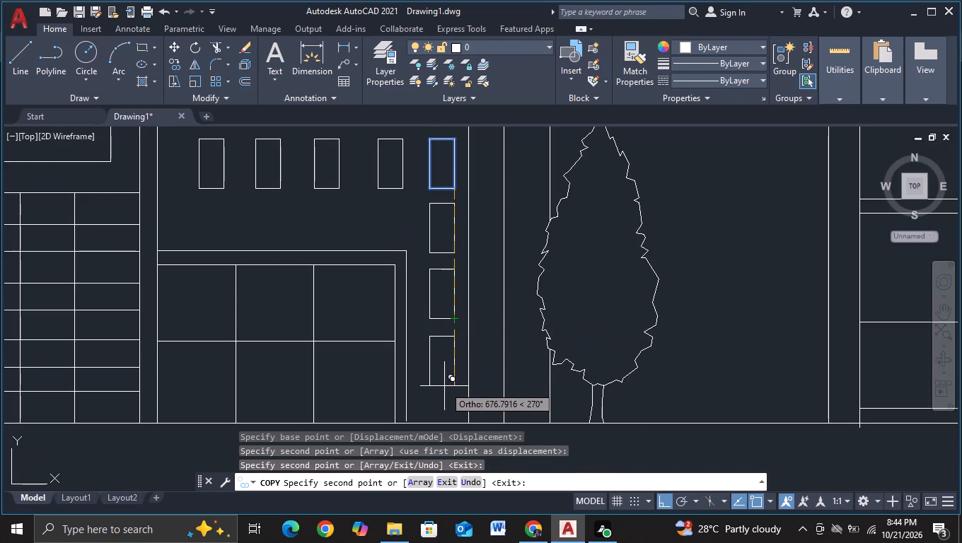
click(444, 388)
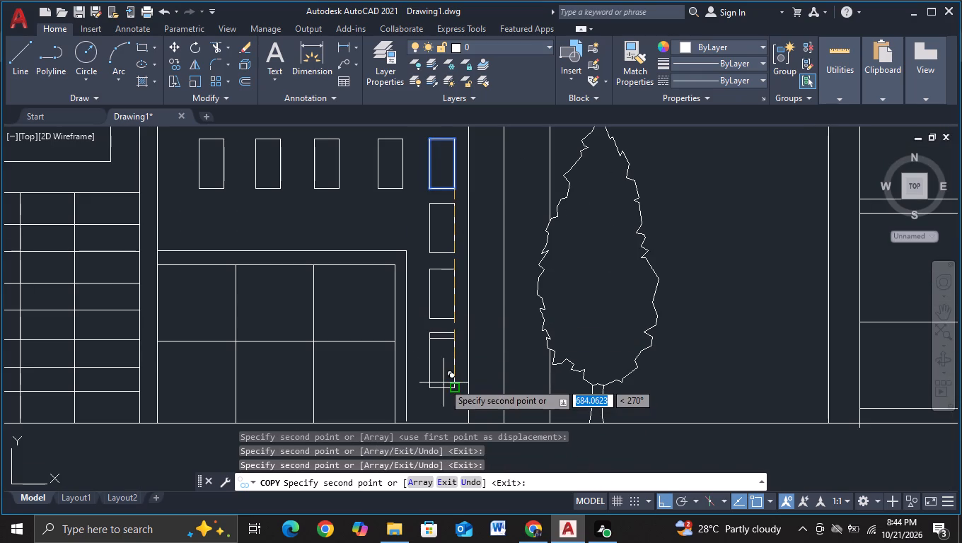
key(Escape)
Copy the column's second rectangle horizontally four times to form a second row of five aligned under the first row.
click(417, 197)
click(461, 259)
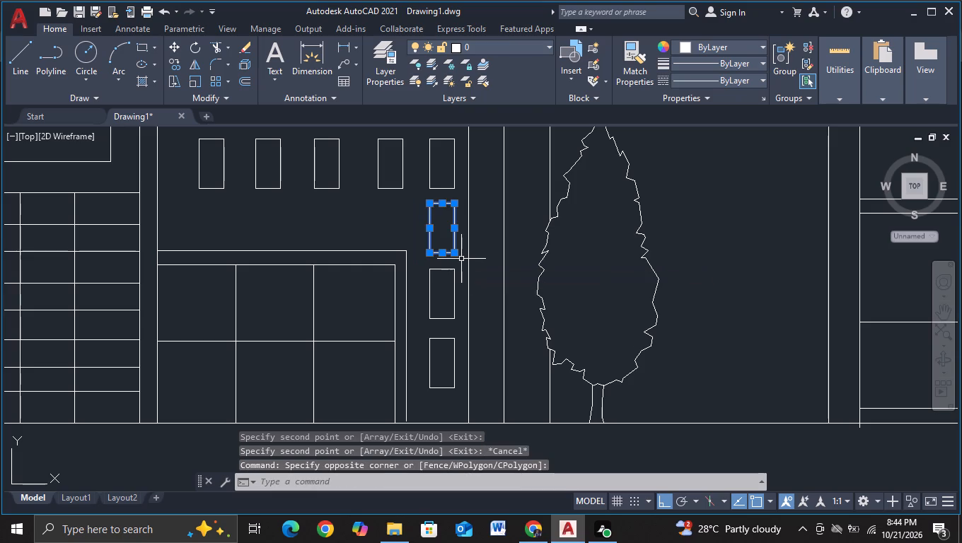
key(c)
click(517, 303)
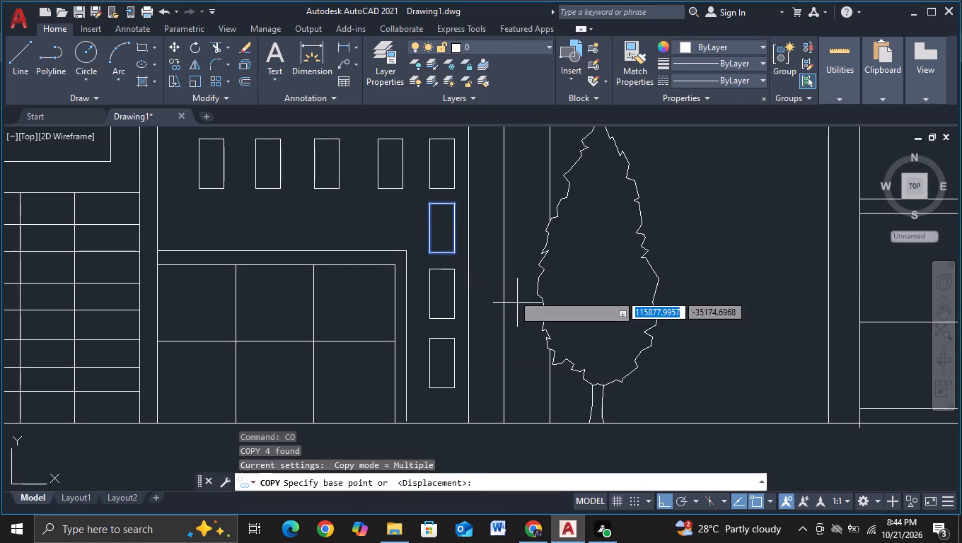
click(448, 223)
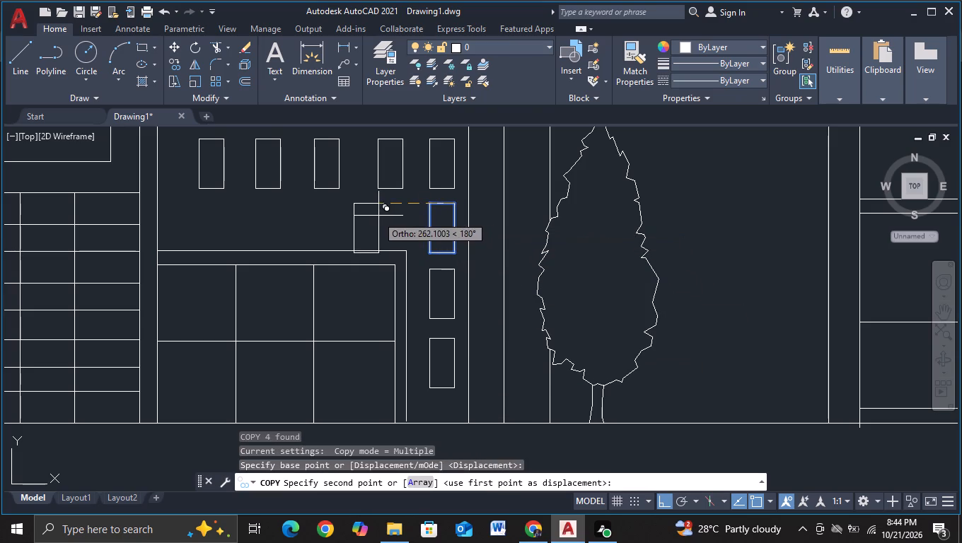
click(403, 218)
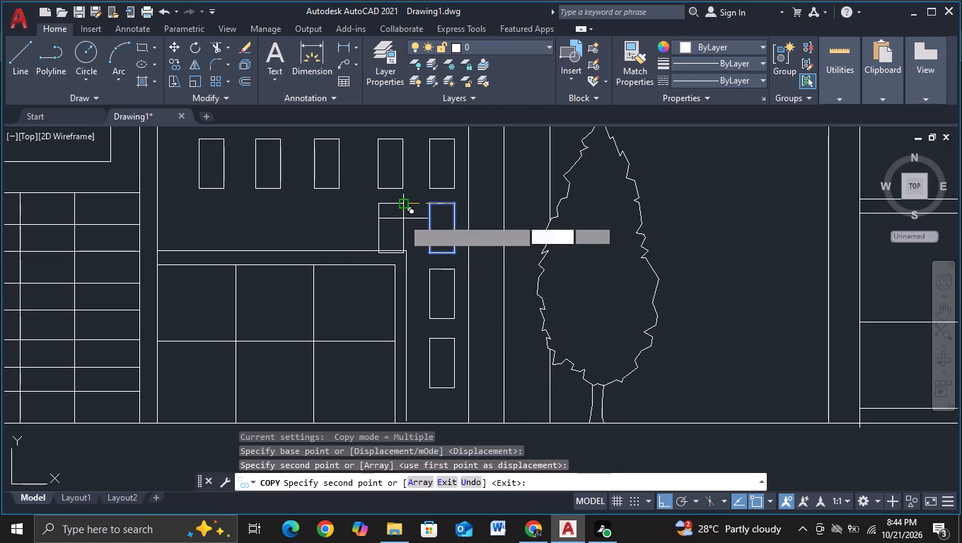
click(340, 214)
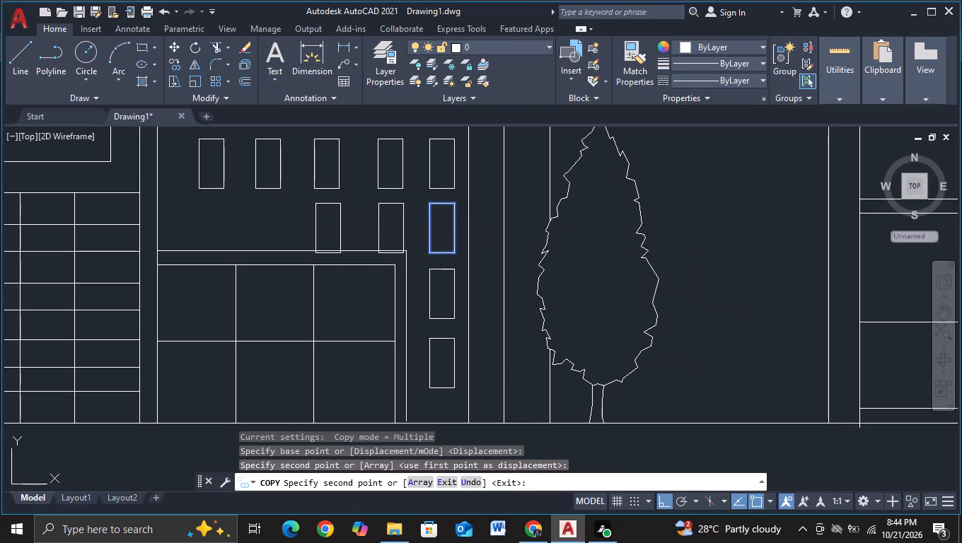
click(281, 212)
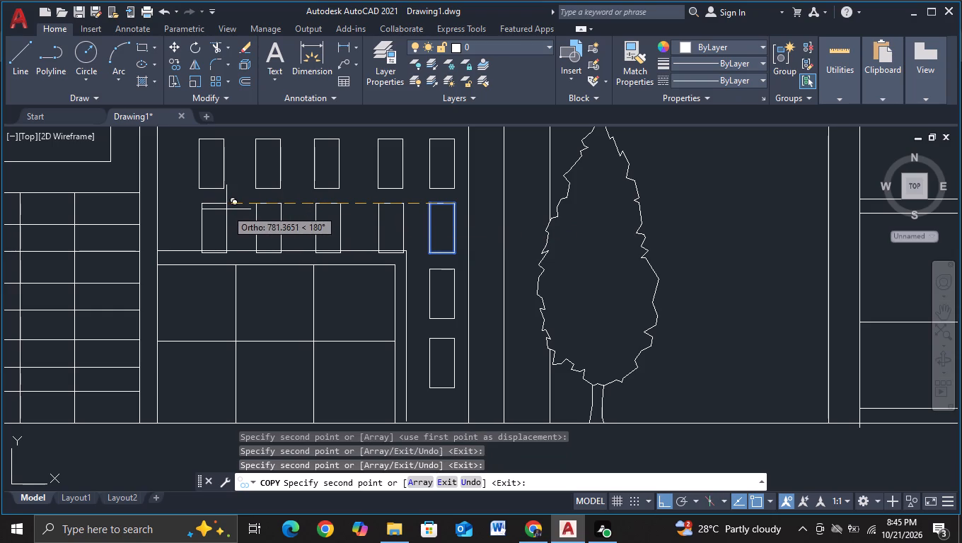
click(225, 209)
key(grave)
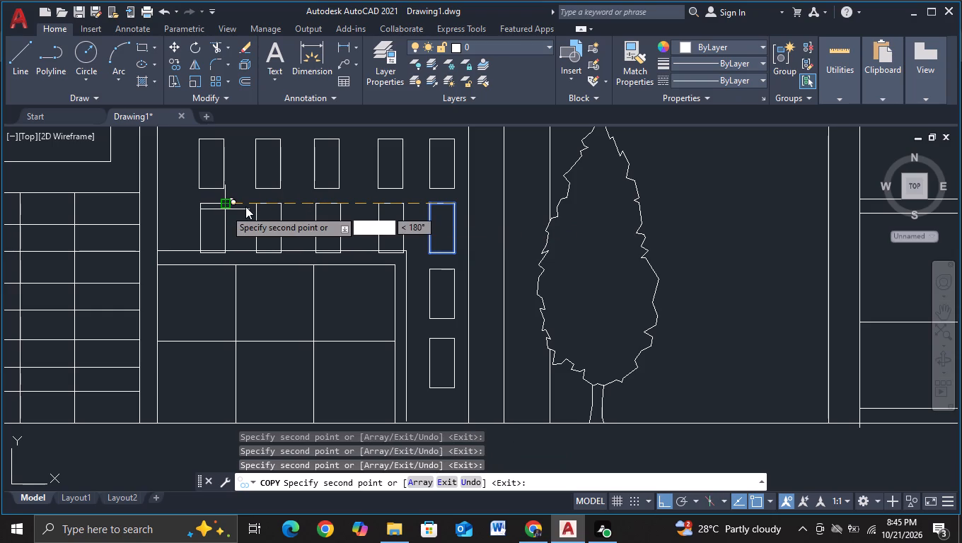
key(Escape)
Trim the parts of the second row's first two rectangles, farthest from the tree, that overhang the paned opening's outer frame top line.
scroll(357, 260, up, 2)
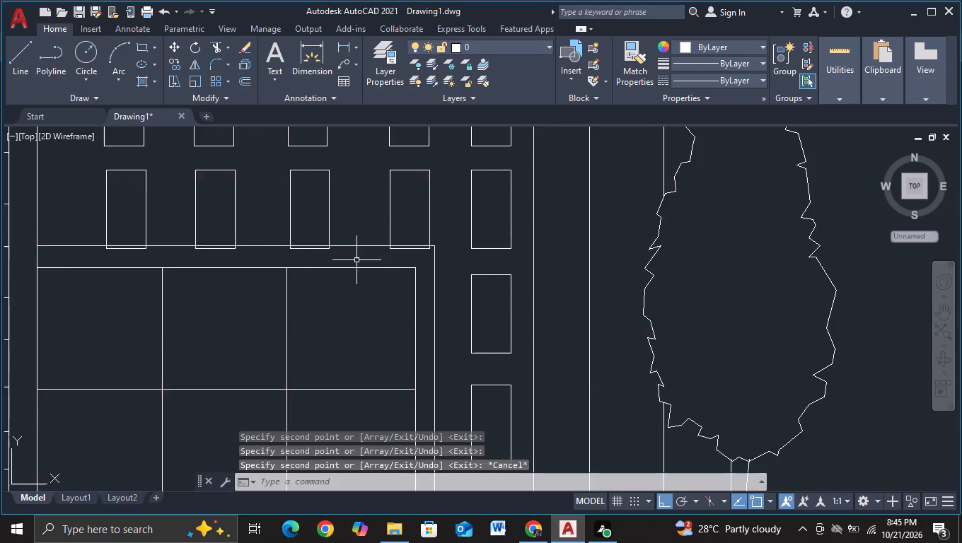
scroll(357, 260, up, 1)
middle_drag(290, 264, 642, 257)
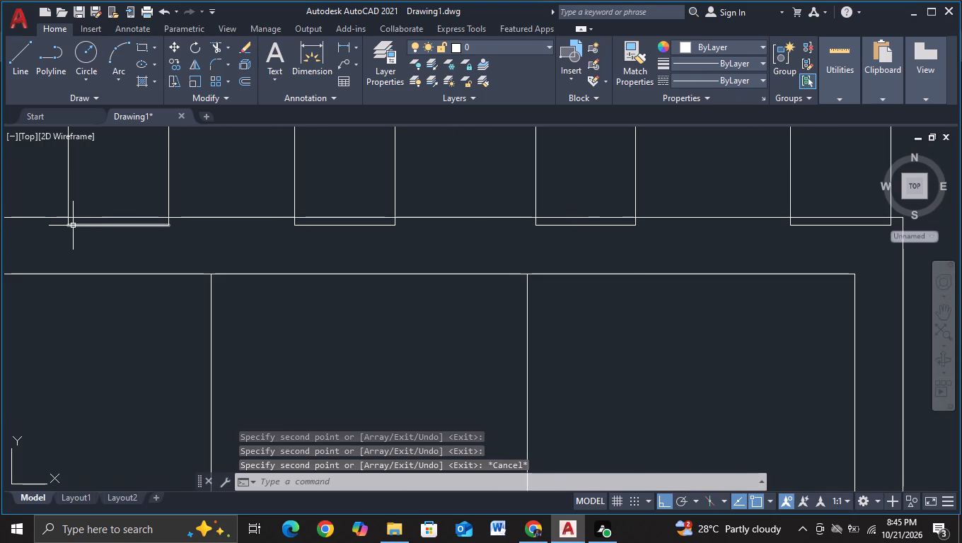
scroll(71, 226, up, 2)
click(64, 218)
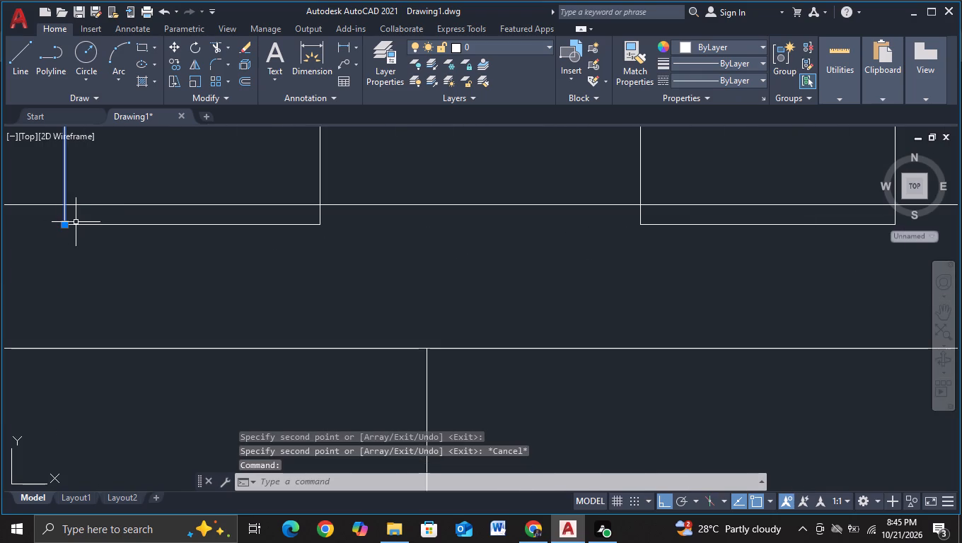
key(Escape)
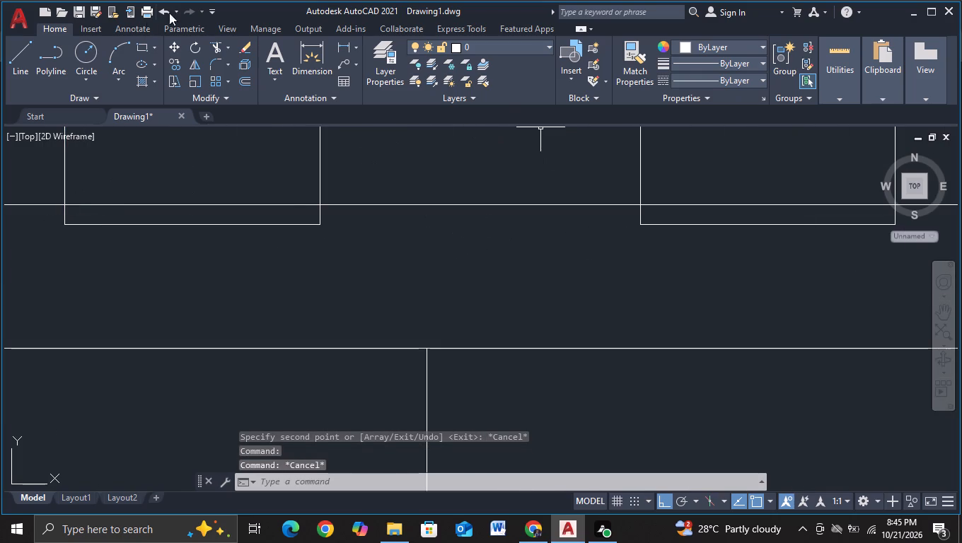
click(214, 45)
click(57, 210)
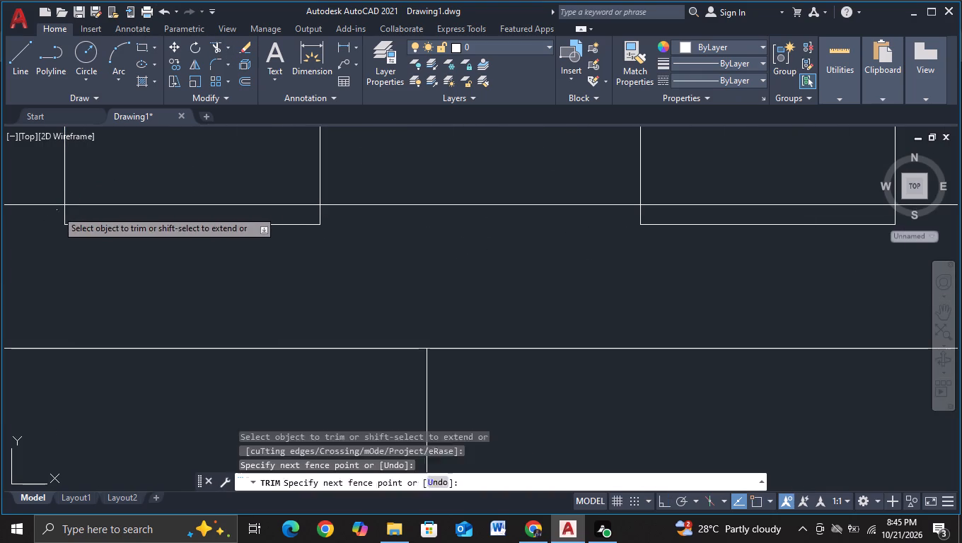
click(330, 226)
drag(326, 216, 313, 216)
click(306, 216)
middle_drag(565, 263, 427, 285)
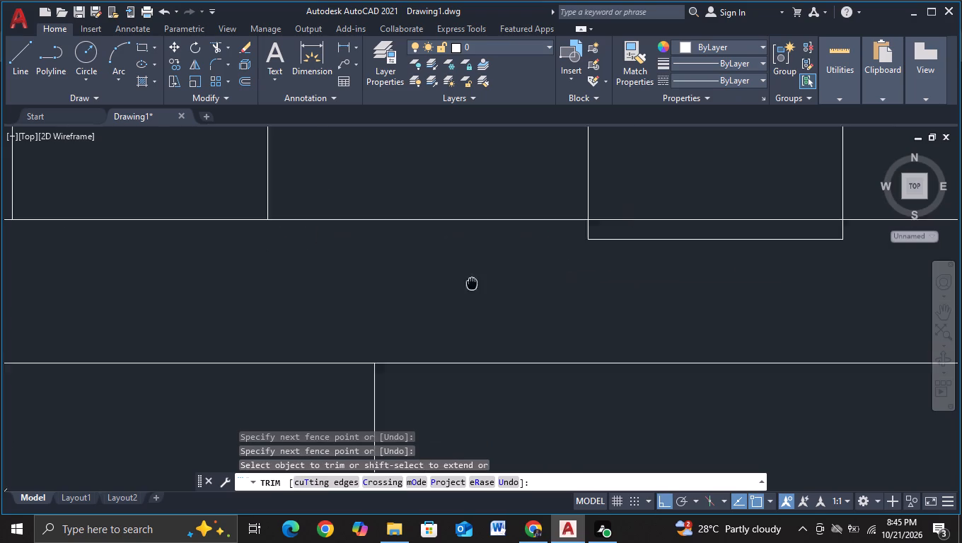
middle_drag(427, 285, 361, 285)
click(419, 235)
click(572, 255)
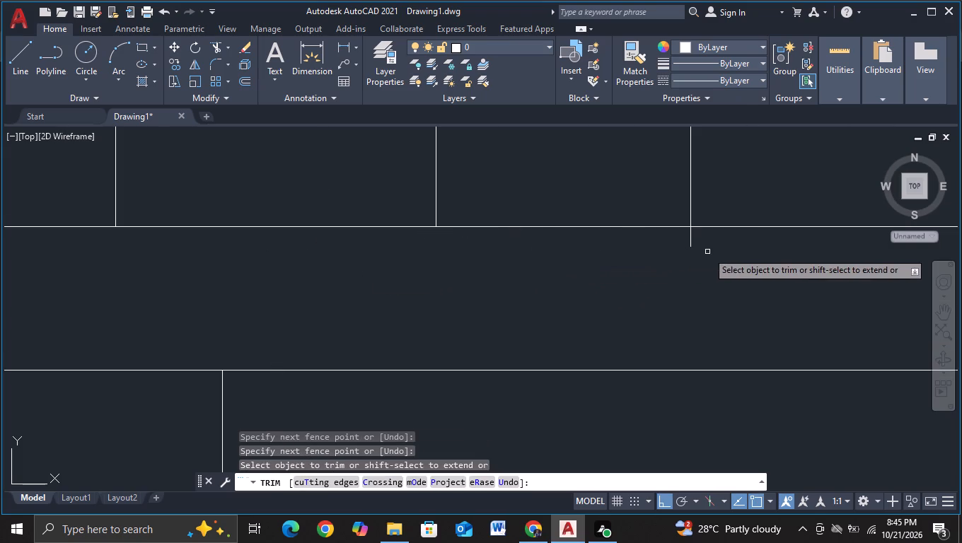
drag(709, 240, 688, 239)
click(601, 244)
Trim the overhanging lower ends of the second row's third and fourth rectangles at the paned opening's outer frame top line.
middle_drag(616, 269, 40, 233)
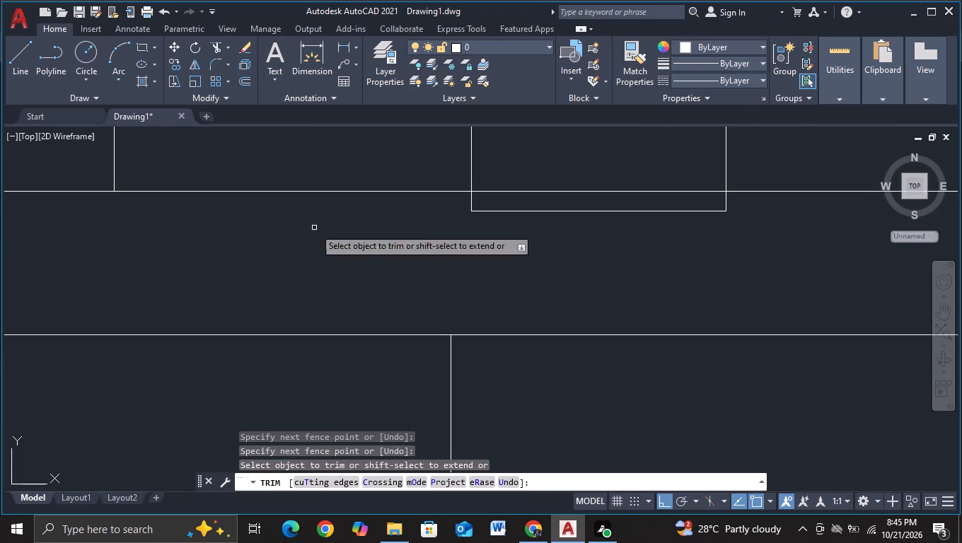
click(463, 201)
drag(645, 221, 646, 221)
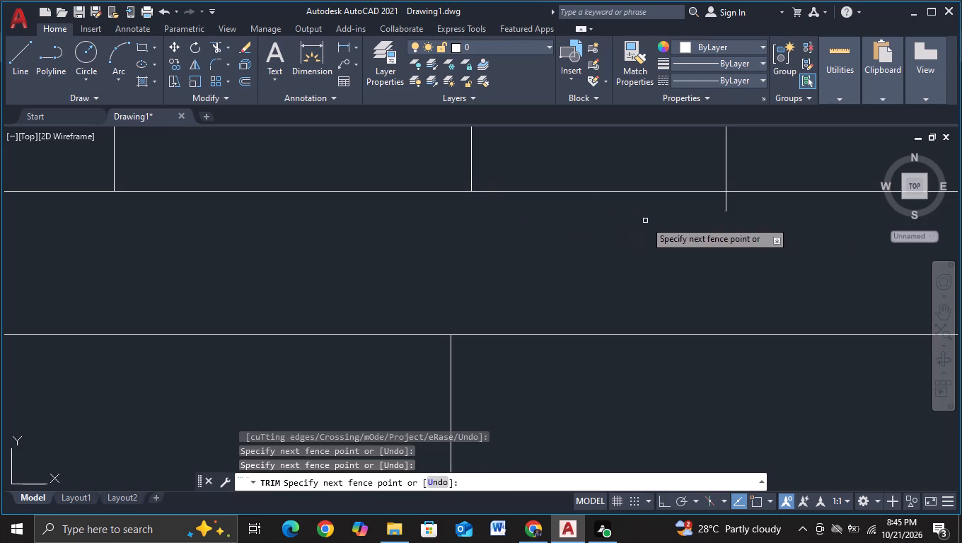
drag(646, 221, 651, 223)
drag(741, 203, 729, 201)
click(668, 206)
middle_drag(490, 237, 283, 236)
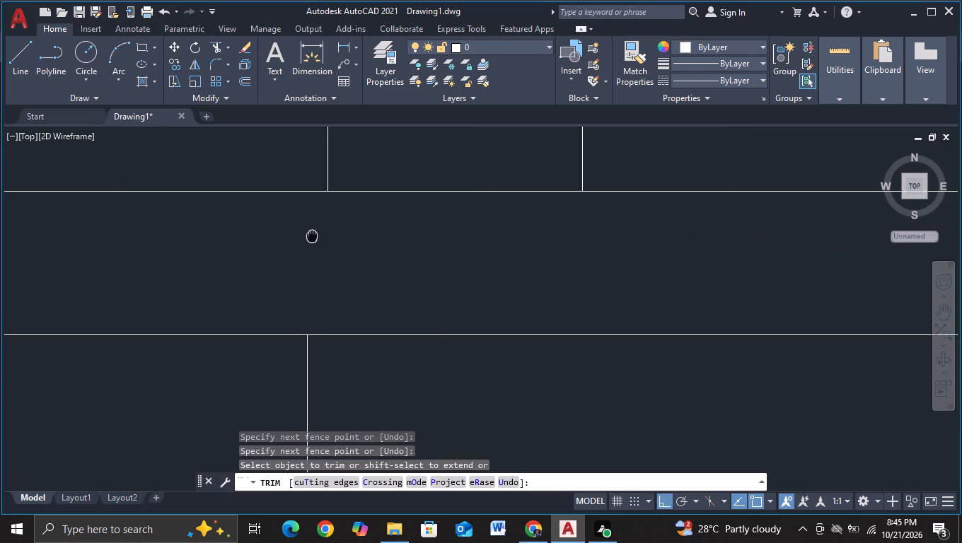
middle_drag(283, 236, 120, 238)
middle_drag(765, 240, 465, 269)
click(424, 235)
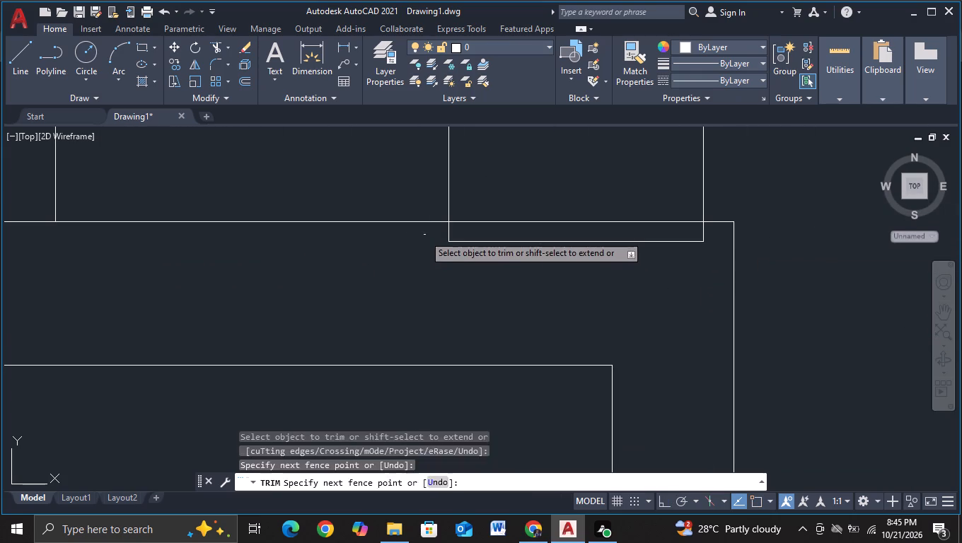
click(535, 250)
click(703, 237)
scroll(702, 245, down, 3)
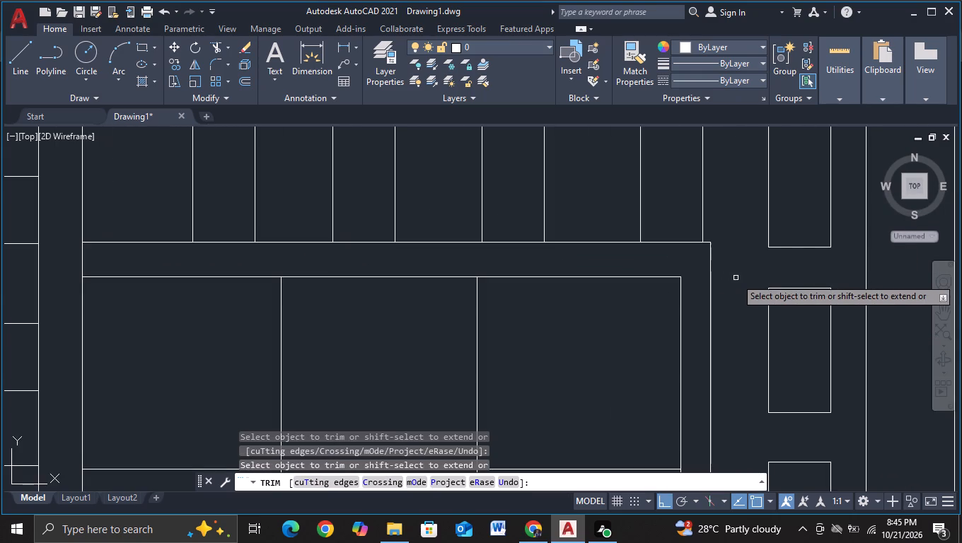
scroll(736, 279, down, 3)
key(Escape)
Review the whole street elevation, checking the new small panels in context with the neighbouring buildings, truss bridges and trees.
middle_drag(770, 404, 576, 386)
scroll(596, 383, down, 1)
middle_drag(649, 399, 561, 367)
scroll(552, 361, down, 1)
middle_drag(605, 385, 618, 383)
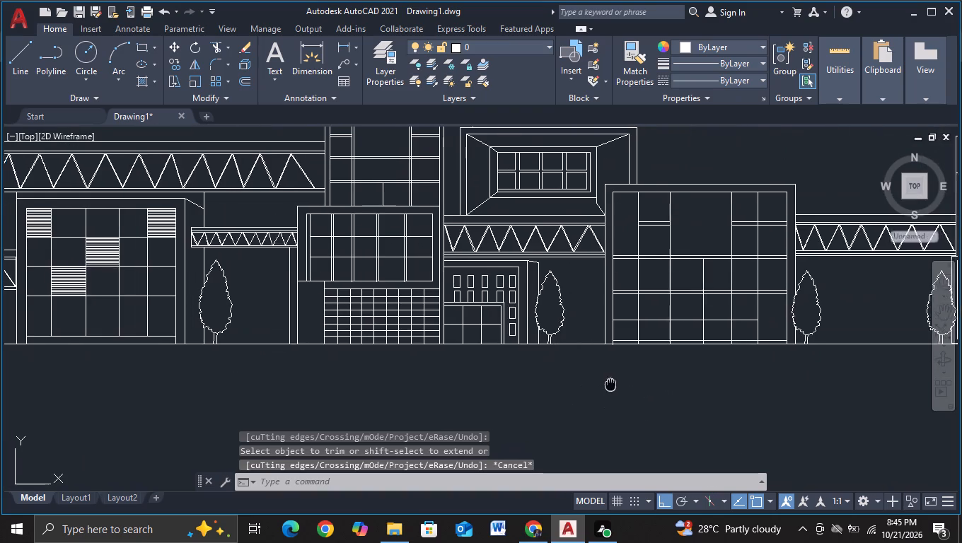
middle_drag(618, 383, 686, 387)
scroll(659, 385, down, 1)
middle_drag(679, 394, 686, 332)
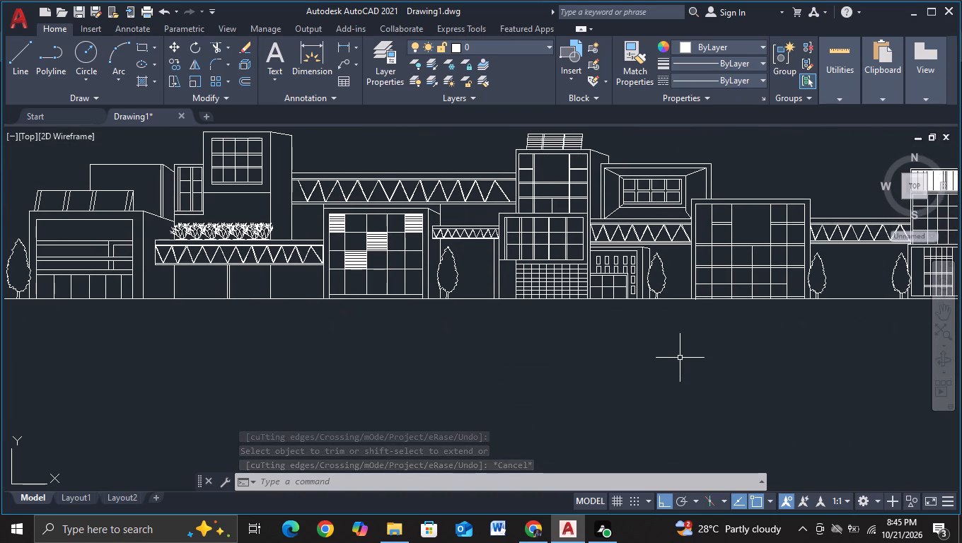
middle_drag(680, 358, 613, 375)
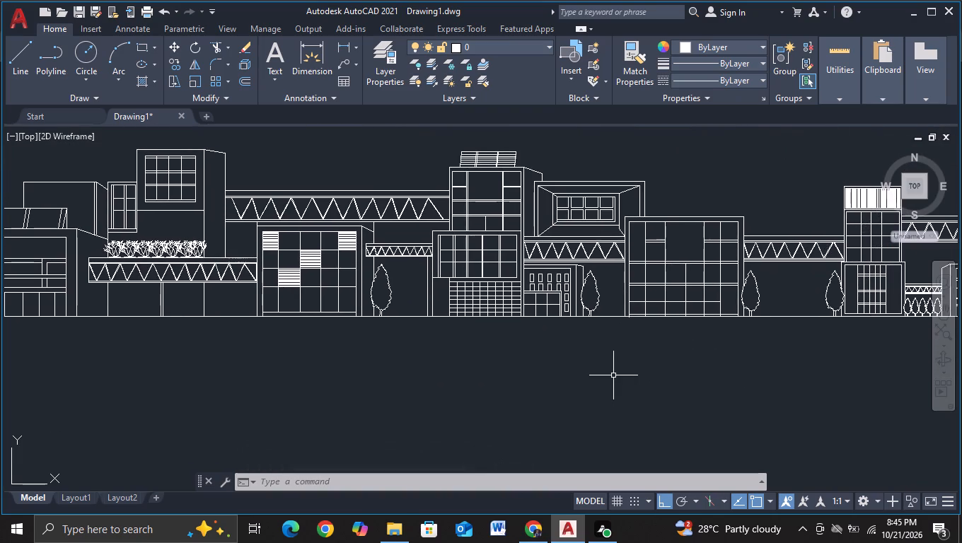
middle_drag(680, 369, 612, 369)
Trim away the diagonal corner lines and leftover stub around the upper-floor framed window above the truss bridge, leaving plain nested frames.
scroll(589, 361, up, 1)
middle_drag(569, 360, 574, 450)
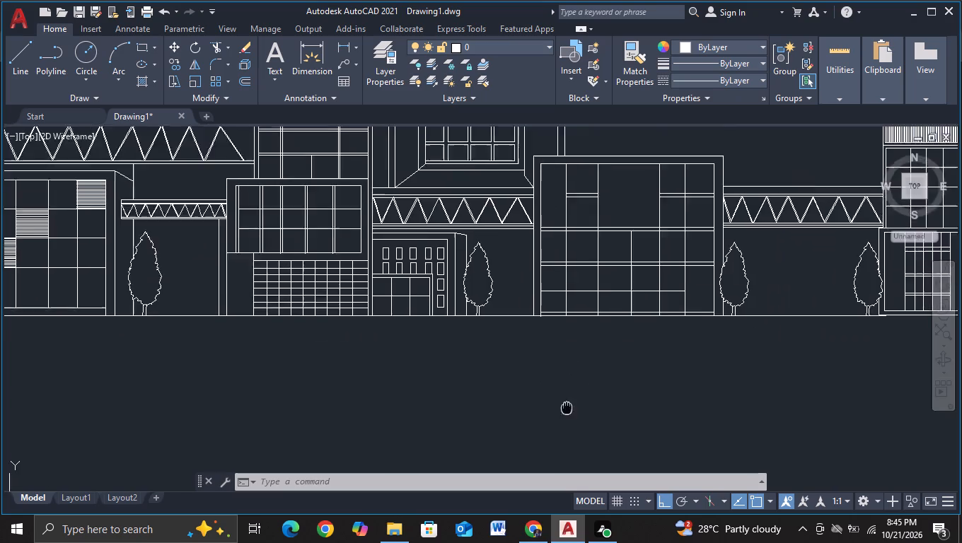
middle_drag(574, 450, 582, 486)
click(220, 42)
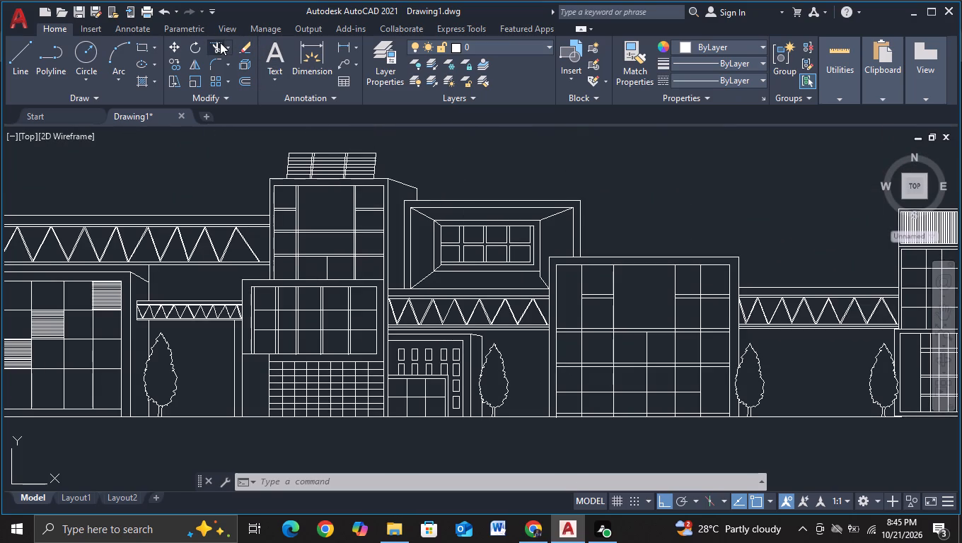
click(425, 214)
scroll(435, 226, up, 2)
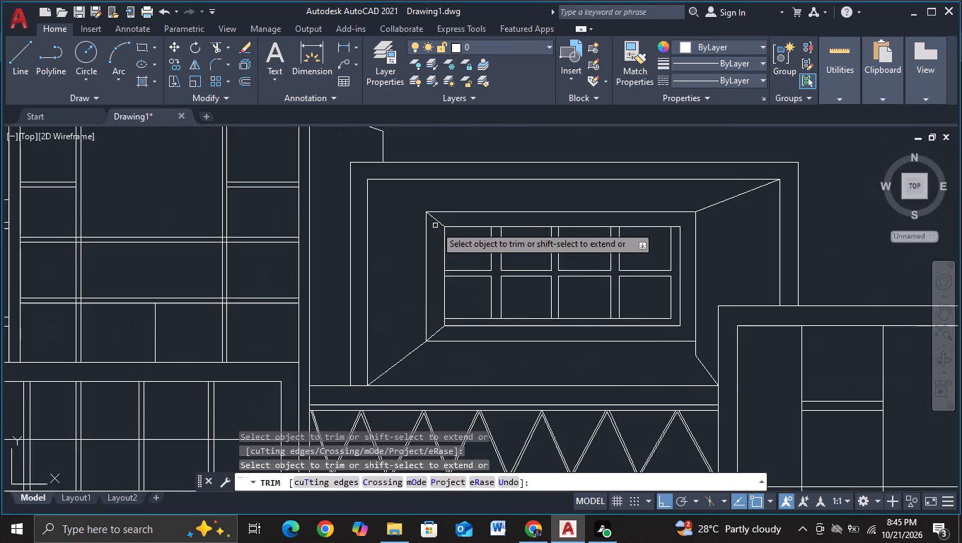
click(441, 223)
click(416, 351)
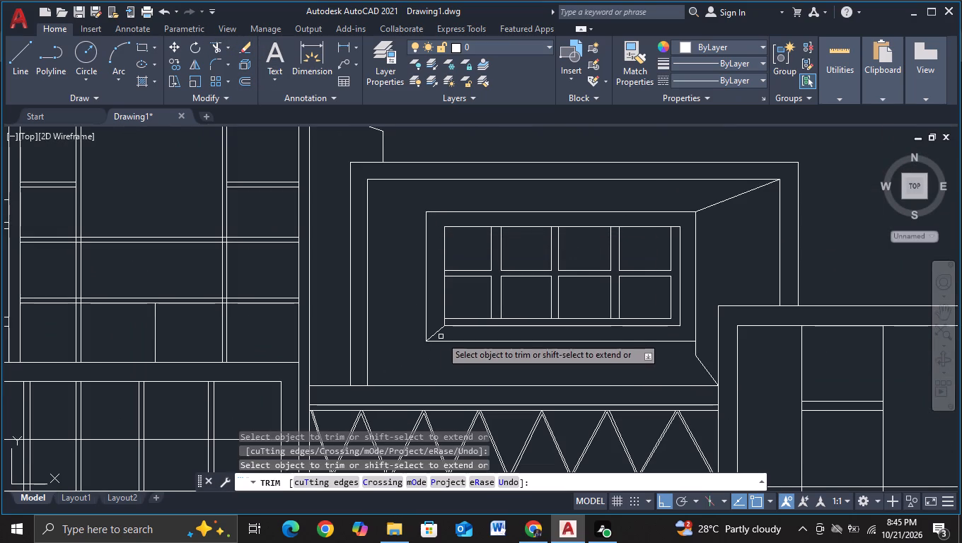
click(441, 329)
click(697, 359)
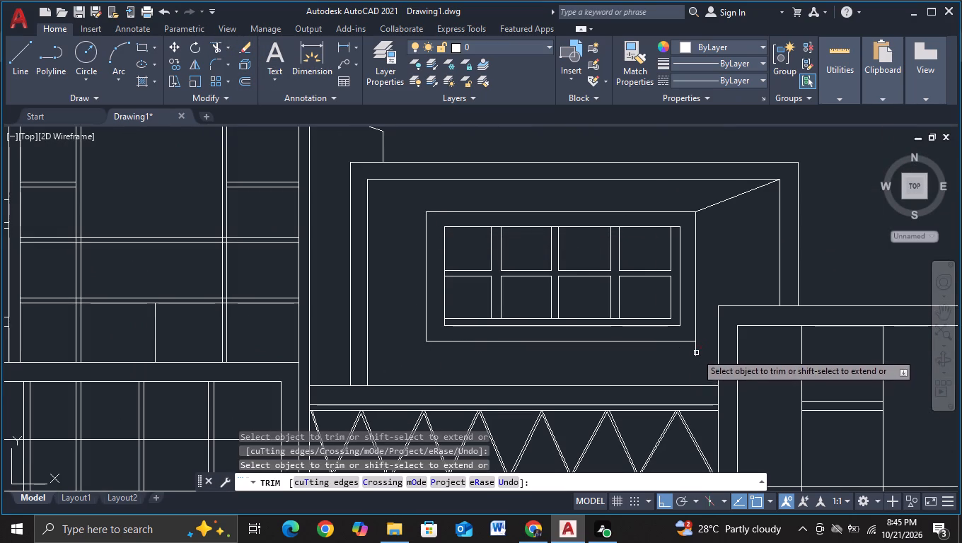
click(696, 352)
click(719, 202)
scroll(736, 223, down, 2)
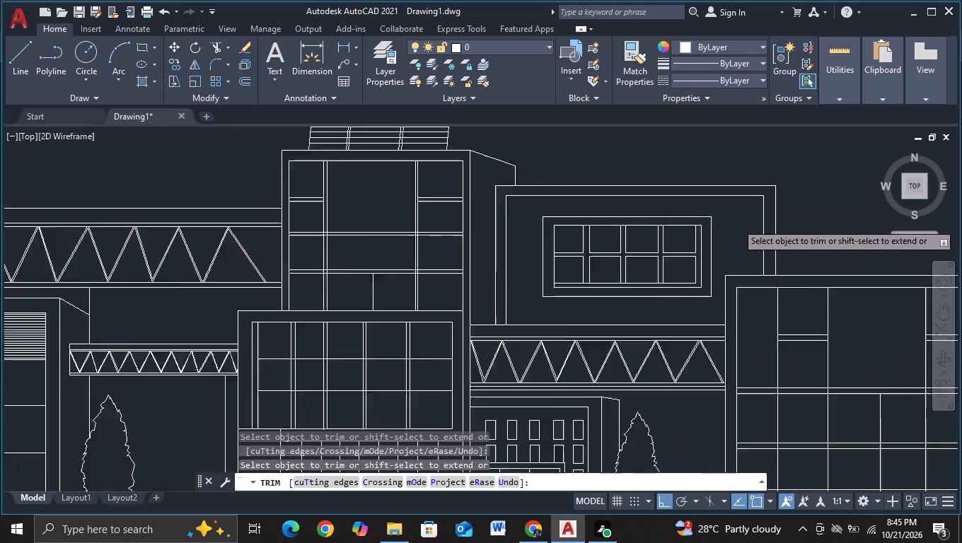
scroll(492, 326, down, 1)
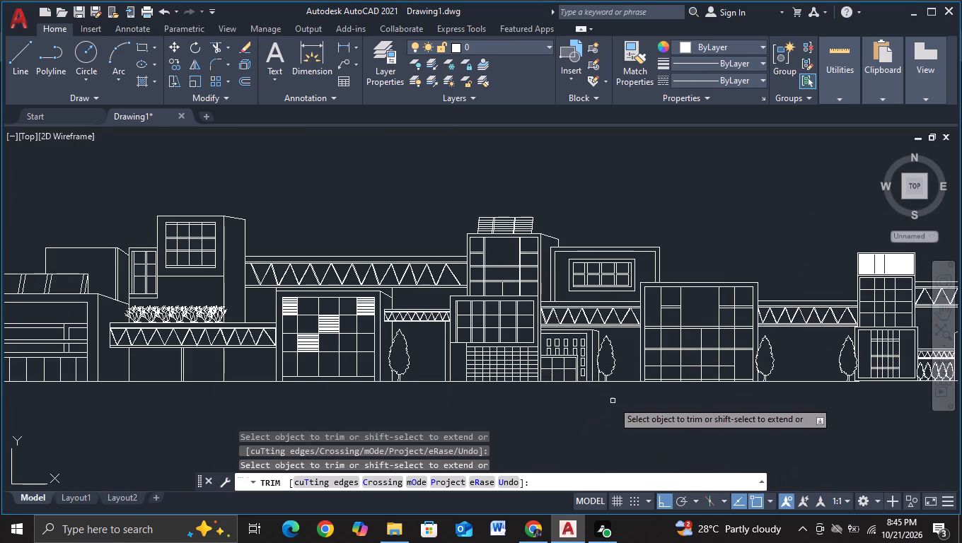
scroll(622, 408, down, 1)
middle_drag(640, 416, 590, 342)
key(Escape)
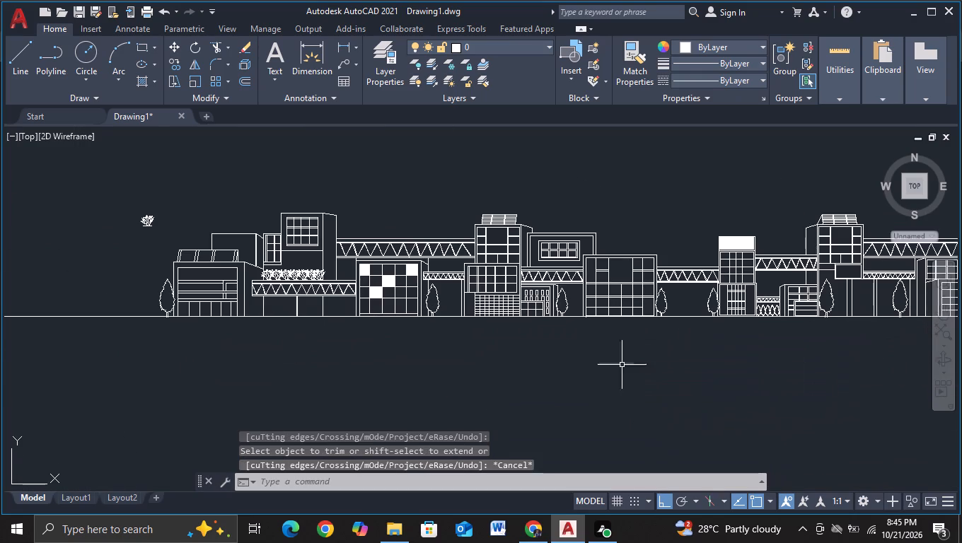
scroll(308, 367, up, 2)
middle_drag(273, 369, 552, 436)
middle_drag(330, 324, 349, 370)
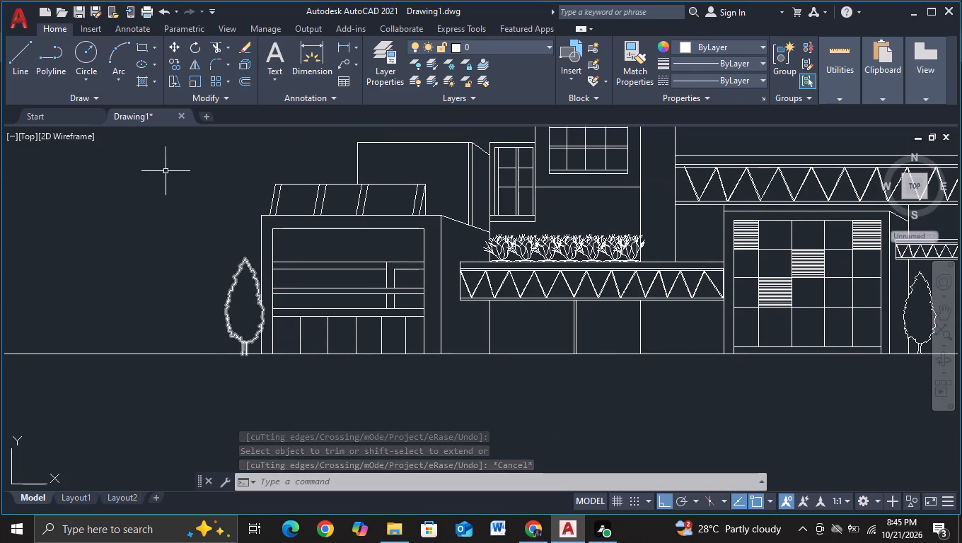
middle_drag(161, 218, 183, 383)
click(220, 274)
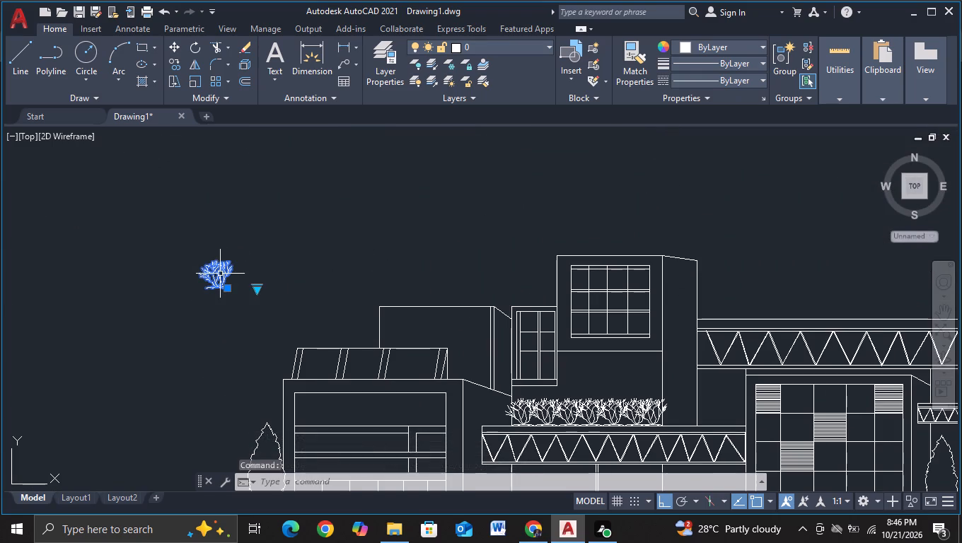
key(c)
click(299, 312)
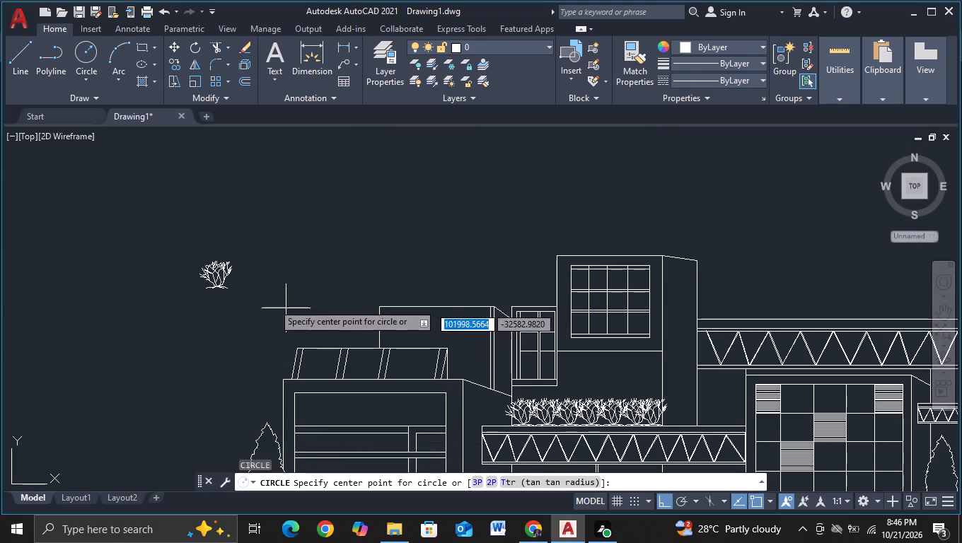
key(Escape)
Copy the loose shrub standing apart from the buildings into the ground-floor bay beneath the planted truss bridge, next to the gridded facade, just above the ground line.
click(228, 276)
key(c)
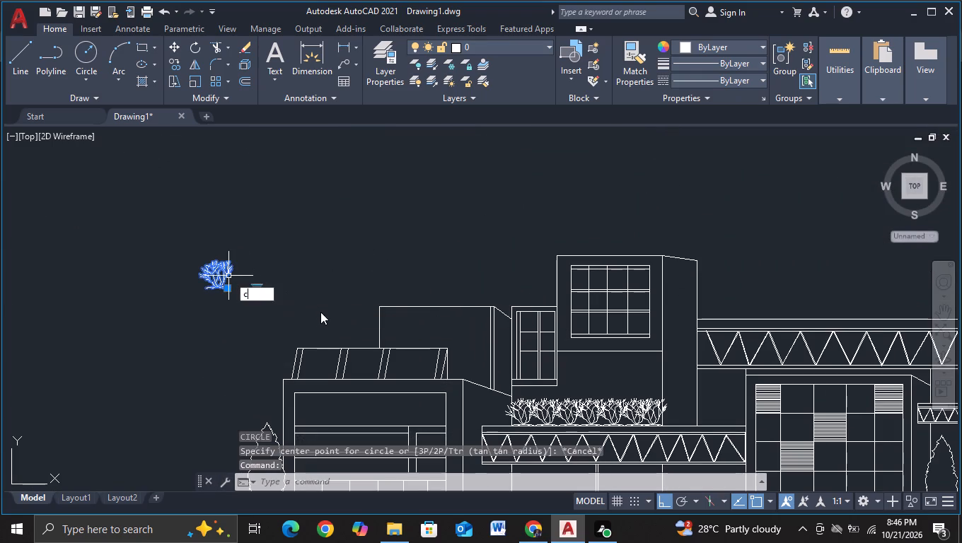
click(310, 320)
click(216, 270)
scroll(342, 307, down, 2)
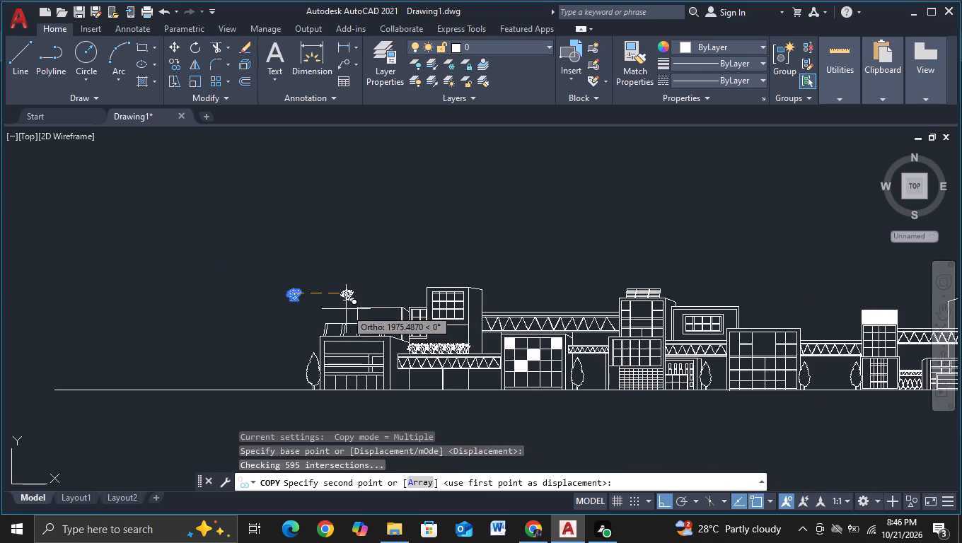
key(F8)
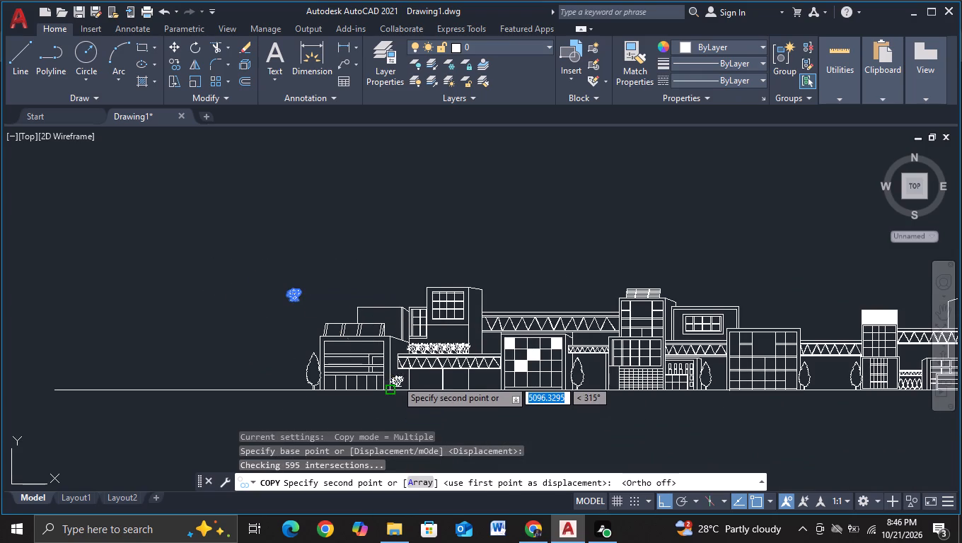
scroll(415, 404, up, 4)
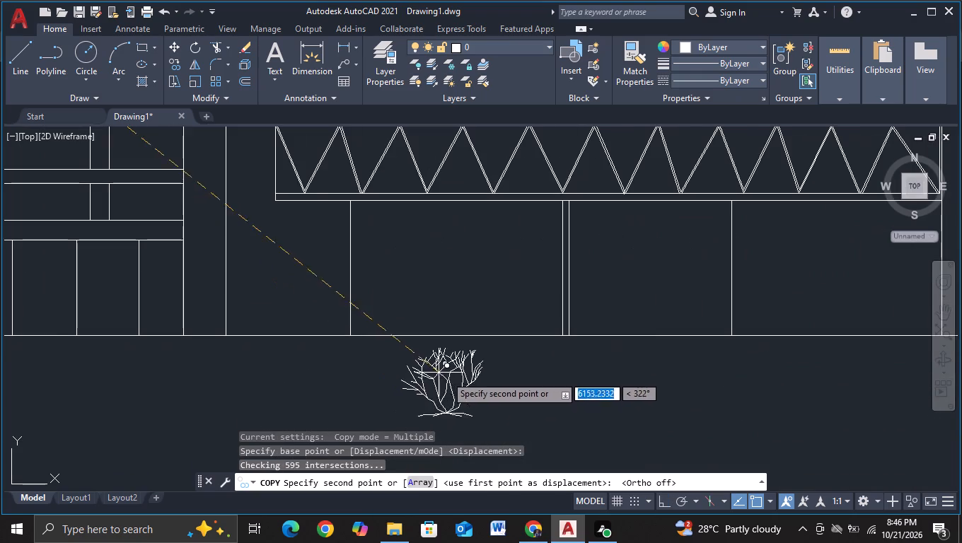
middle_drag(584, 369, 427, 425)
scroll(598, 366, up, 1)
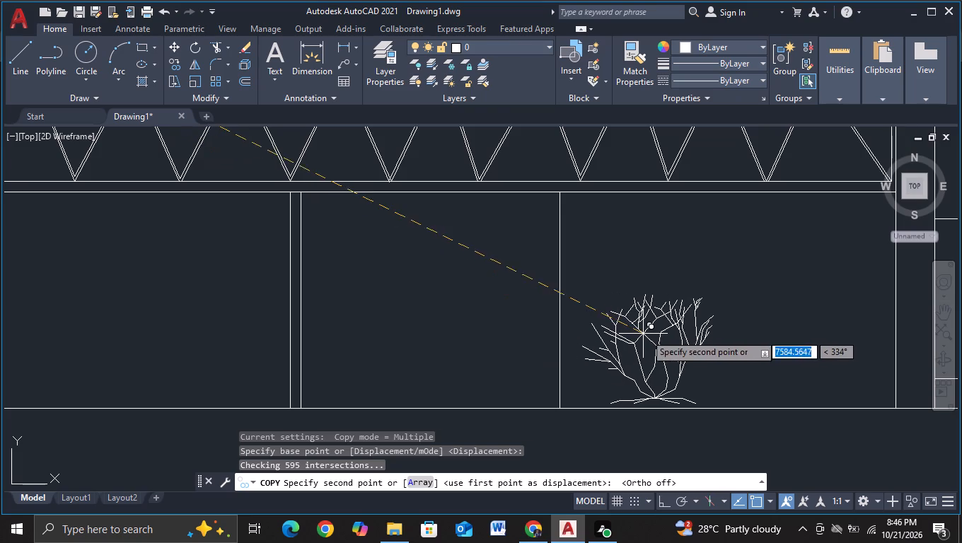
click(652, 324)
key(Escape)
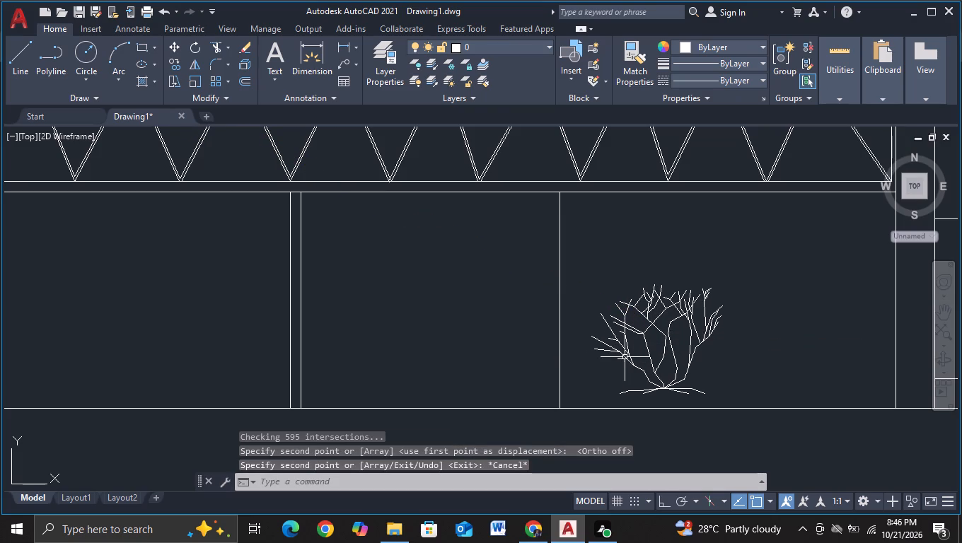
Scale the copied shrub under the truss bridge down freehand about its middle, making it smaller than the planter shrubs above.
click(625, 357)
key(s)
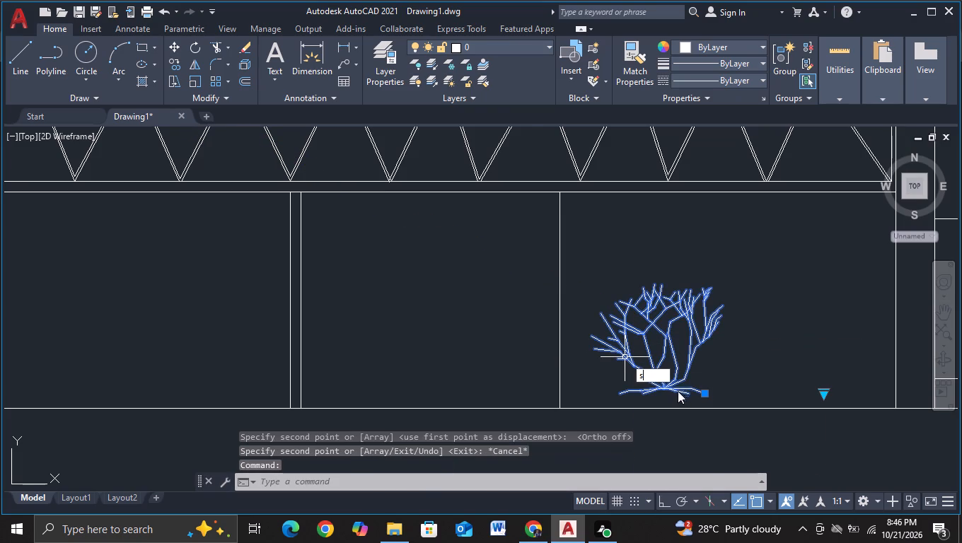
click(678, 402)
click(665, 358)
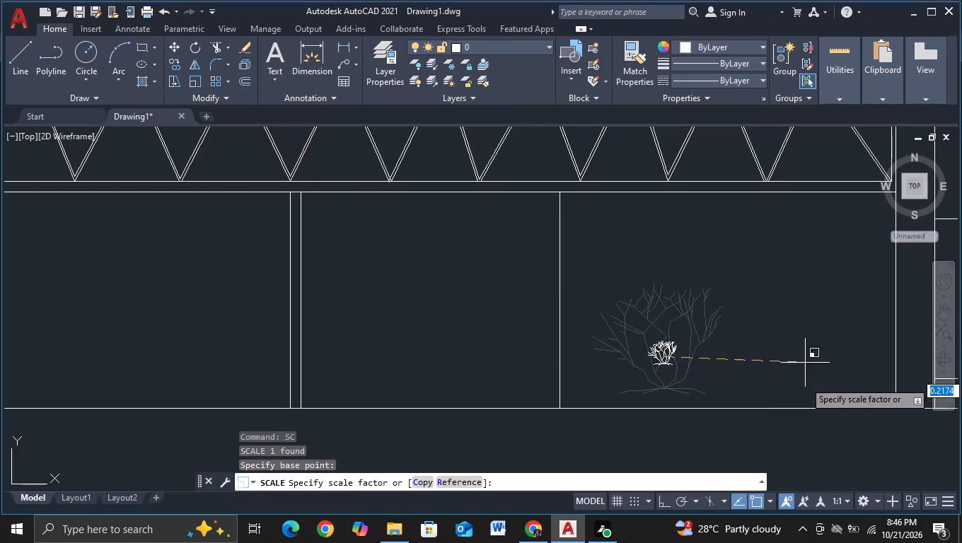
scroll(804, 397, down, 2)
middle_drag(821, 426, 383, 283)
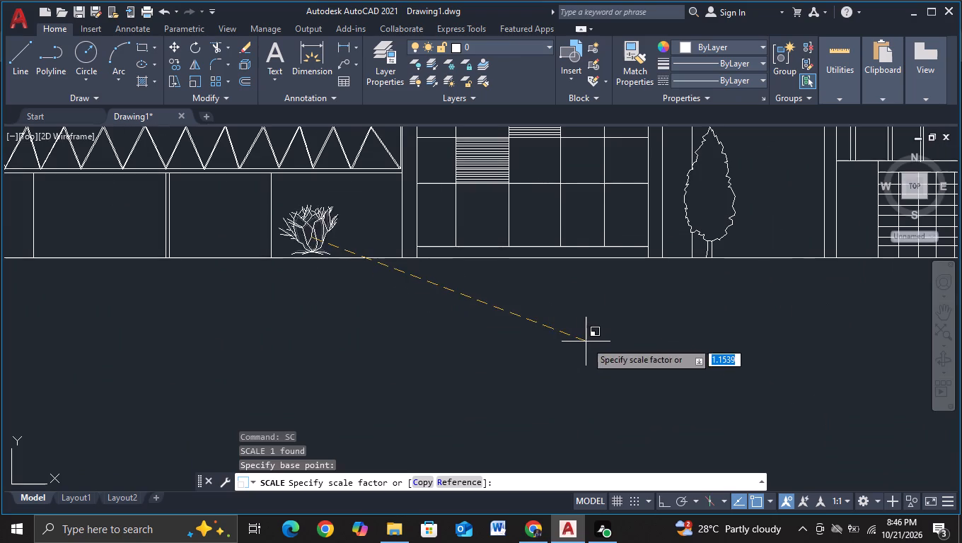
click(475, 303)
key(Escape)
middle_drag(354, 260, 475, 385)
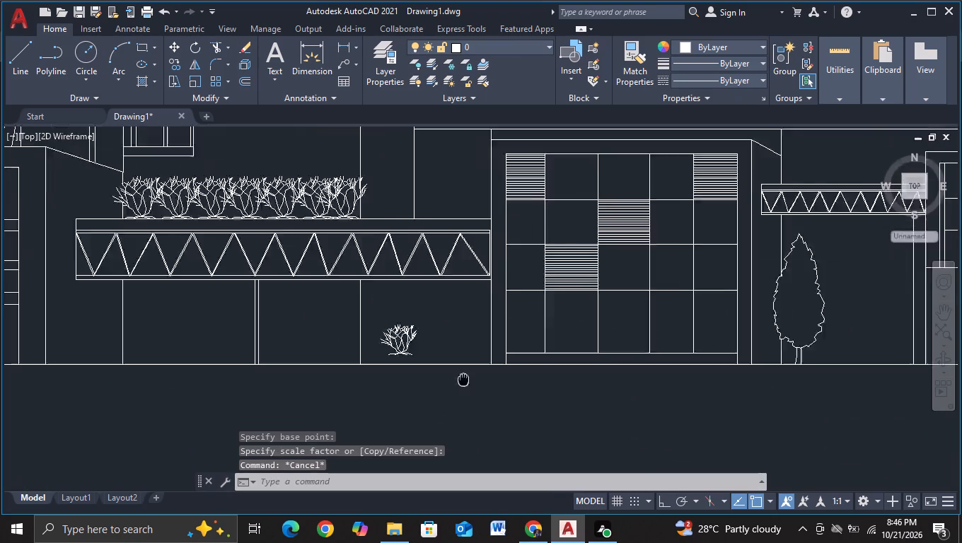
middle_drag(475, 385, 541, 405)
scroll(560, 392, up, 2)
middle_drag(544, 394, 596, 366)
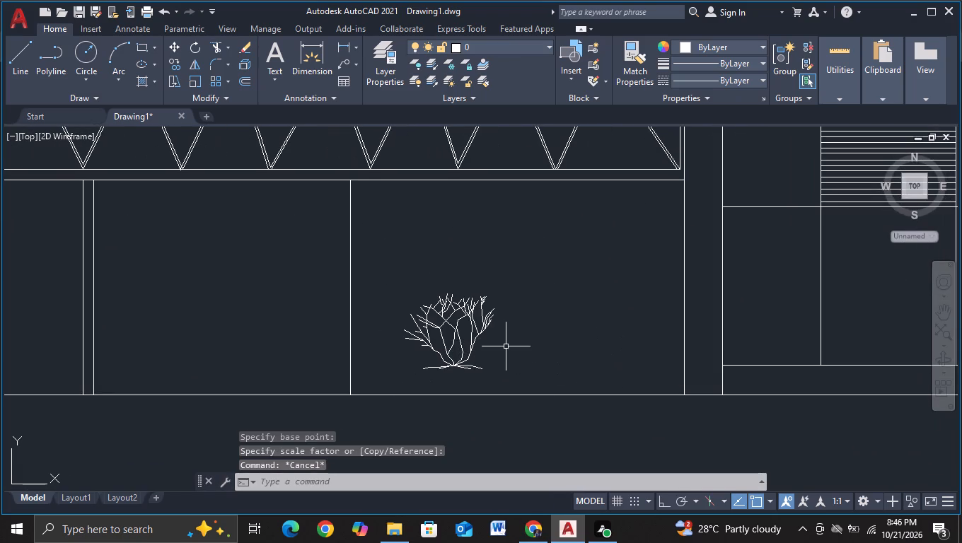
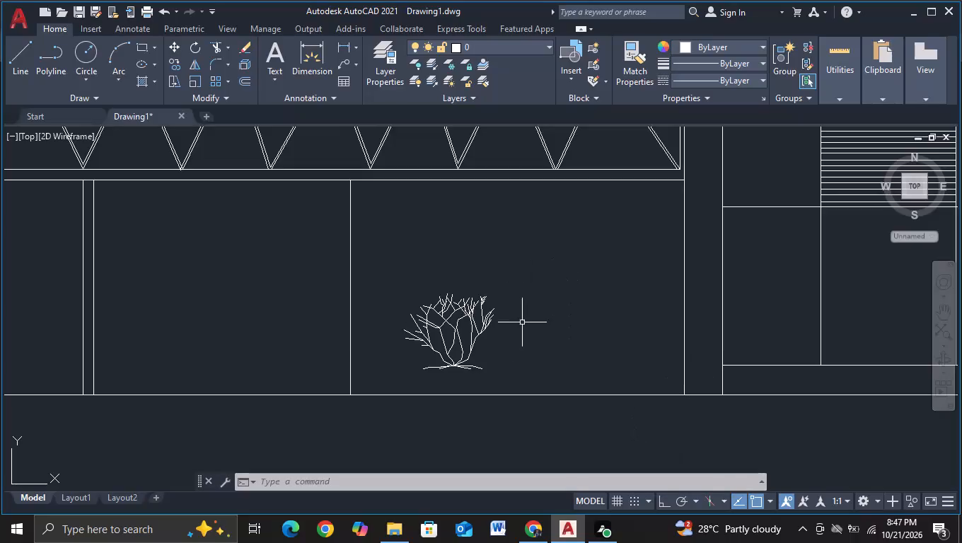
Move the scaled shrub down onto the ground line at the base of the bay's vertical wall line.
click(477, 324)
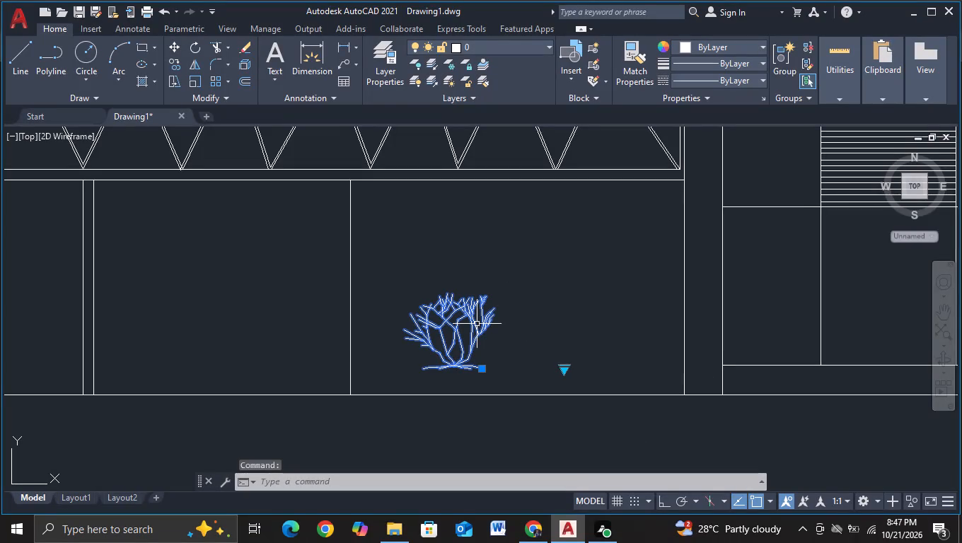
key(m)
click(535, 351)
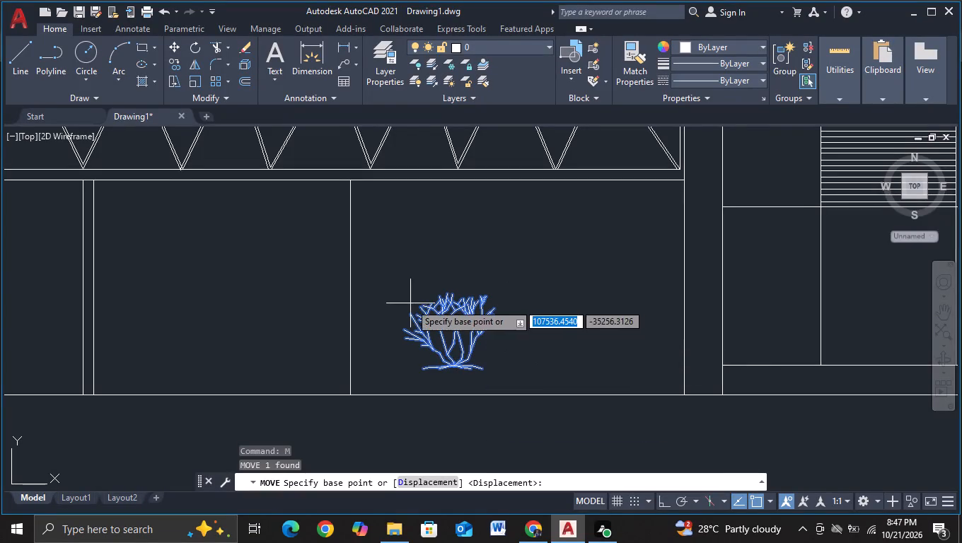
click(445, 338)
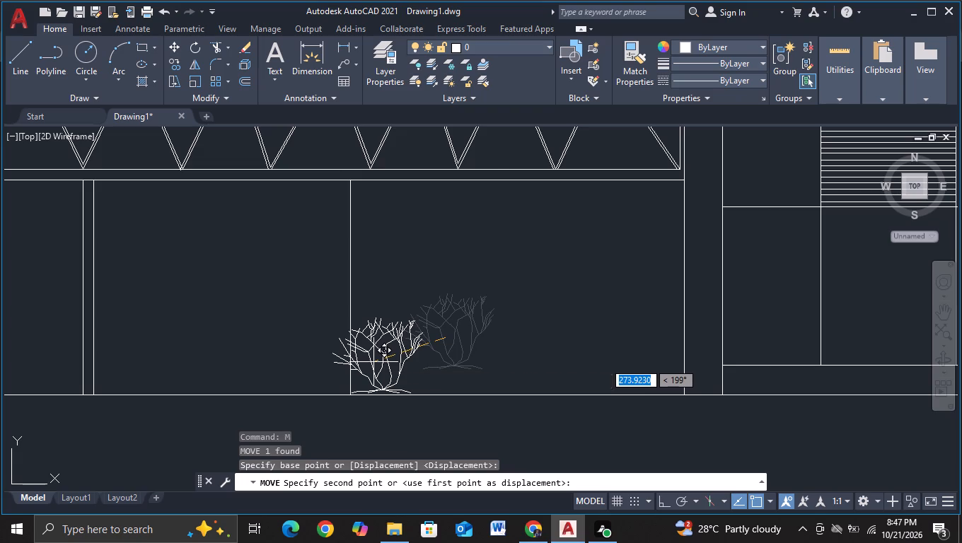
click(373, 362)
key(Escape)
Trim the bay's vertical wall line where it passes behind the shrub.
click(216, 45)
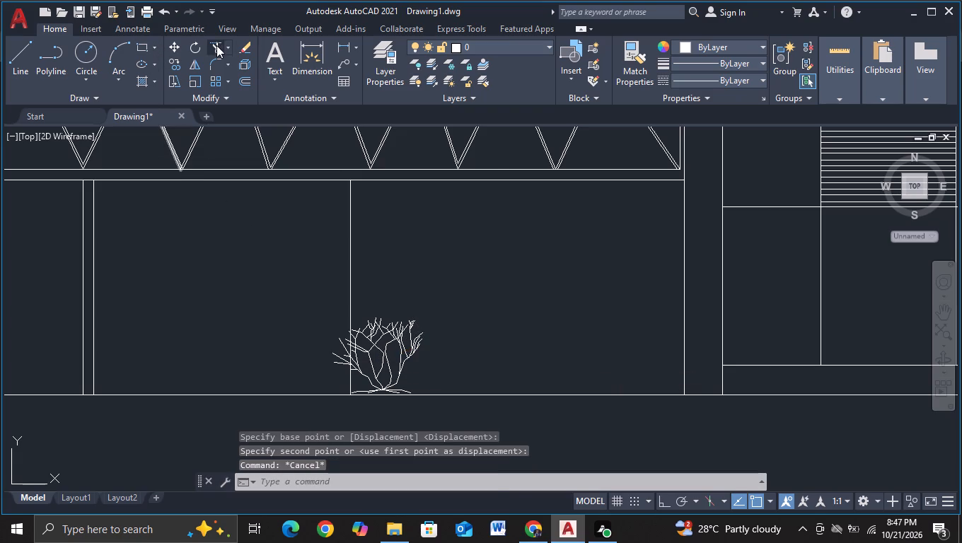
scroll(281, 279, up, 2)
middle_drag(320, 380, 315, 230)
drag(395, 308, 477, 311)
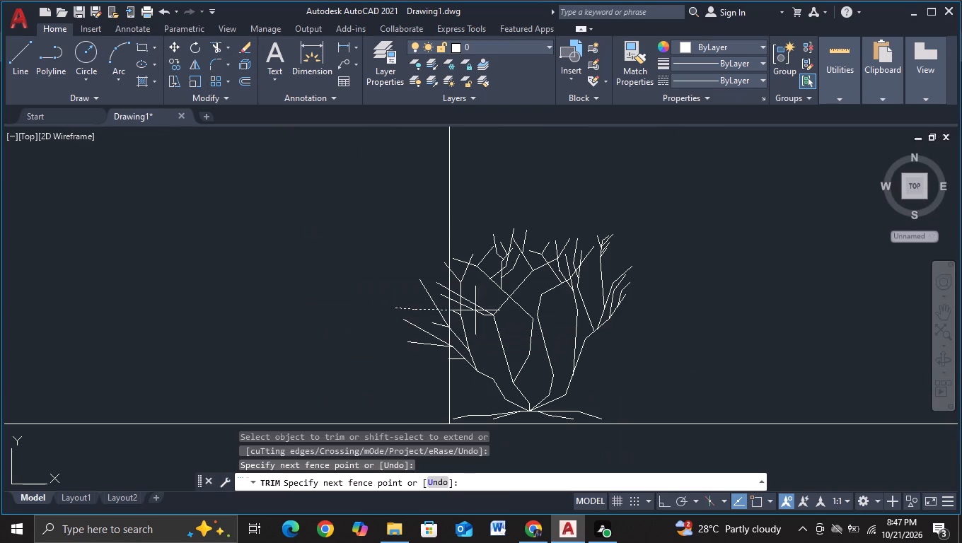
drag(477, 311, 424, 296)
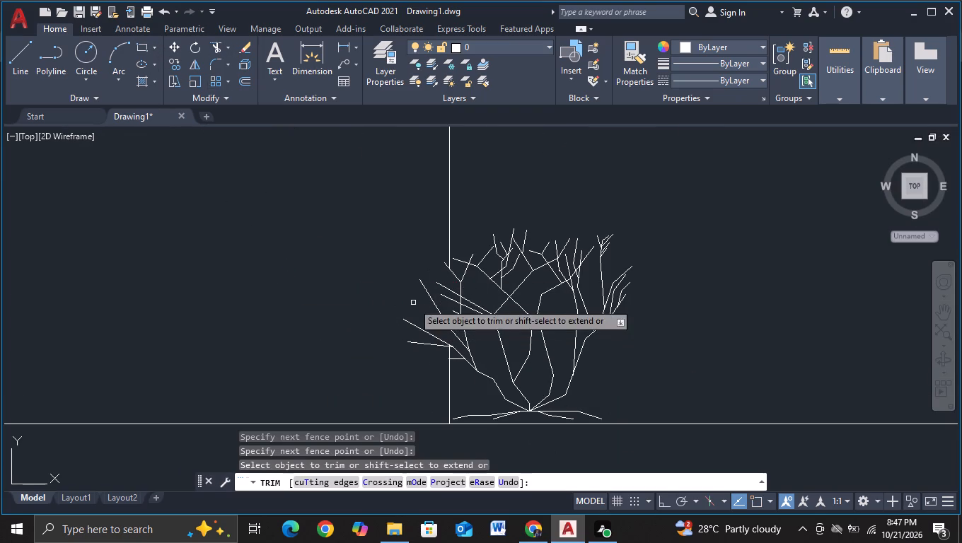
scroll(529, 337, down, 2)
key(Escape)
Copy the shrub four times in a straight horizontal row along the ground line, filling the bay toward the gridded facade.
click(548, 332)
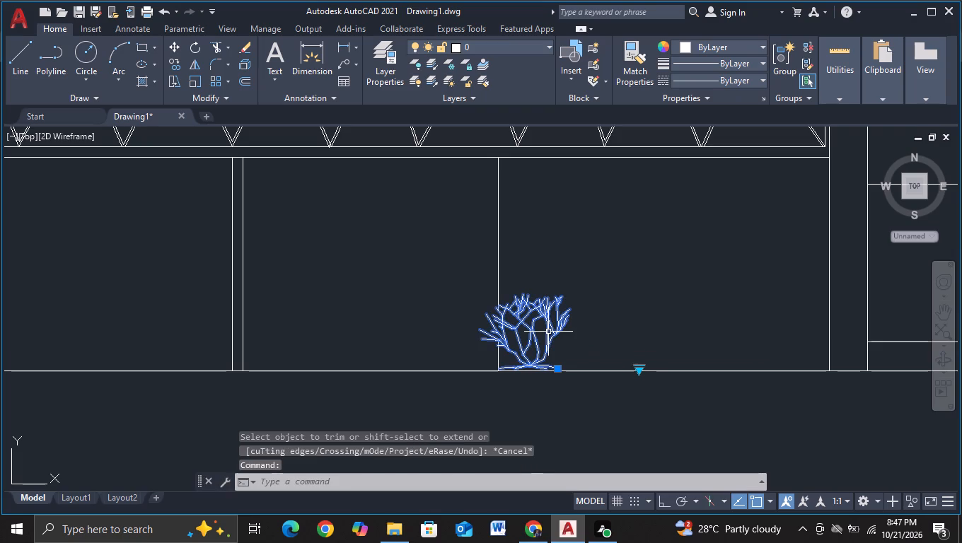
key(c)
click(643, 376)
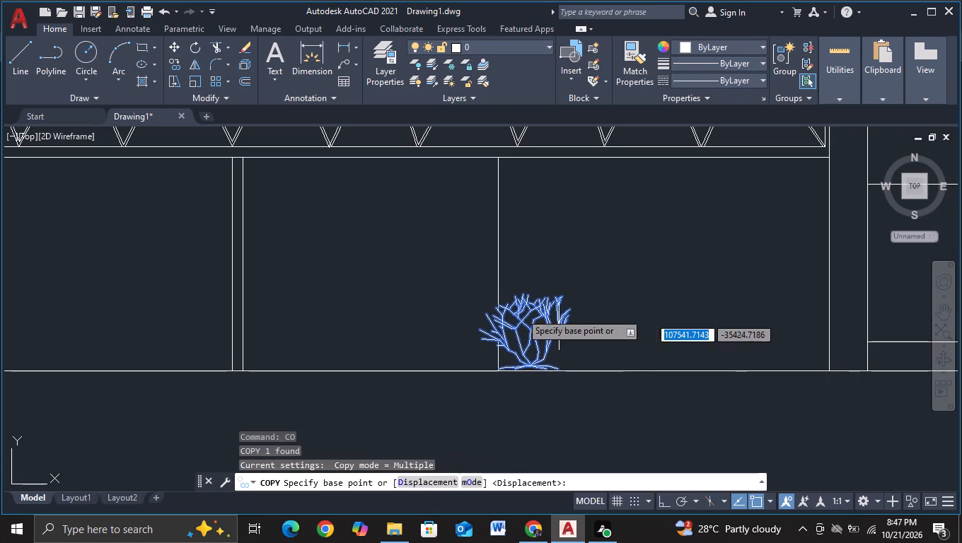
click(518, 313)
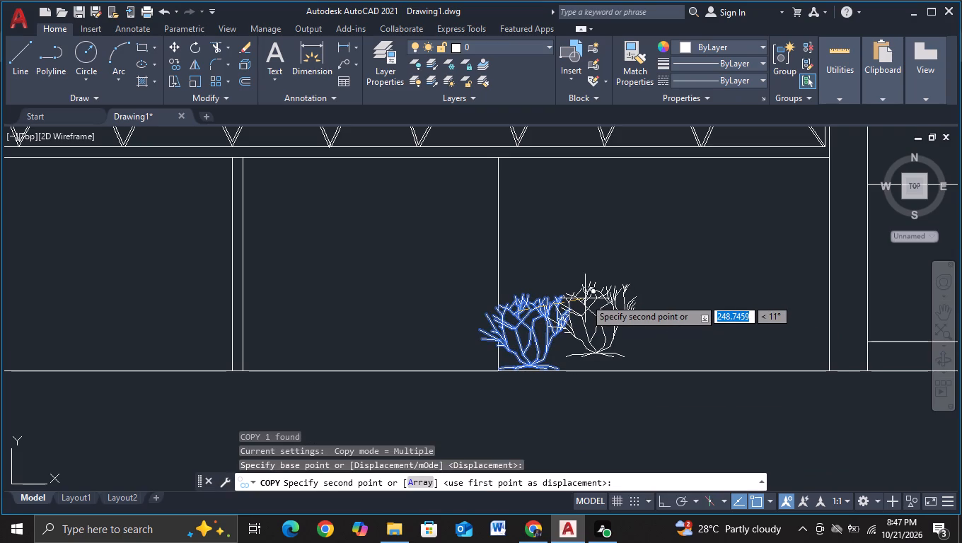
key(F8)
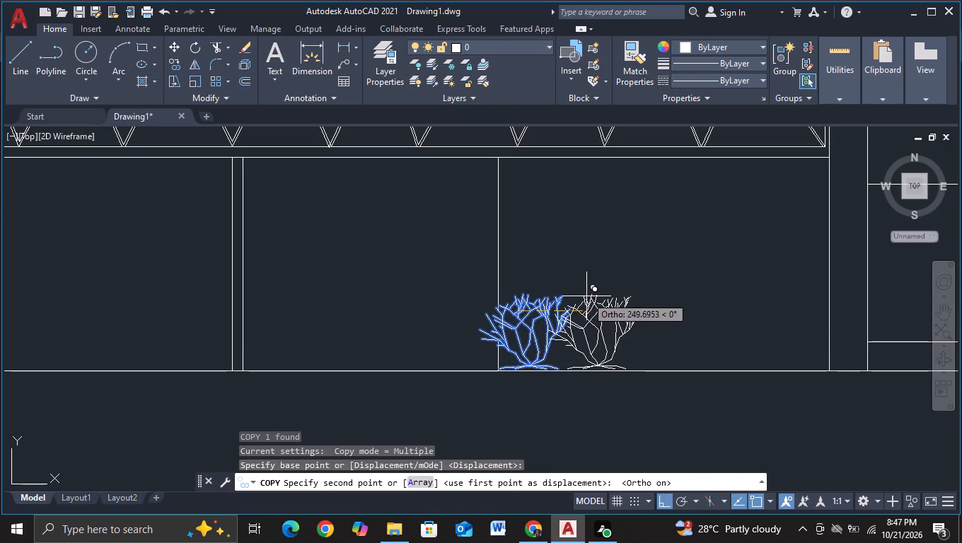
click(583, 296)
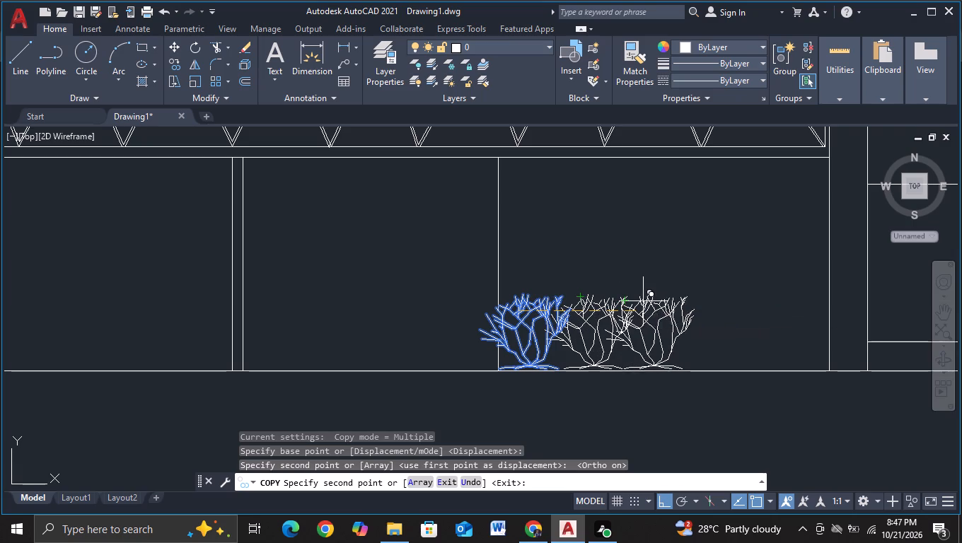
click(643, 301)
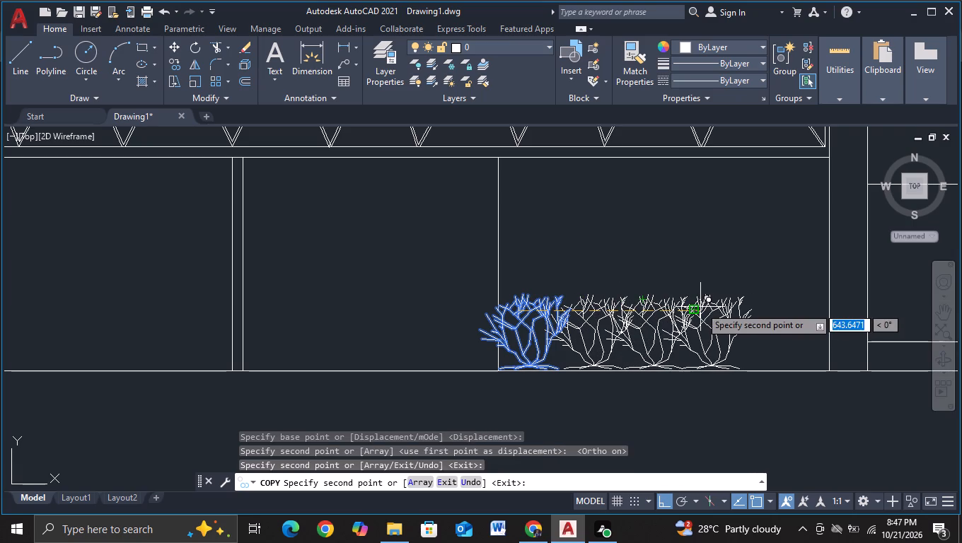
click(700, 307)
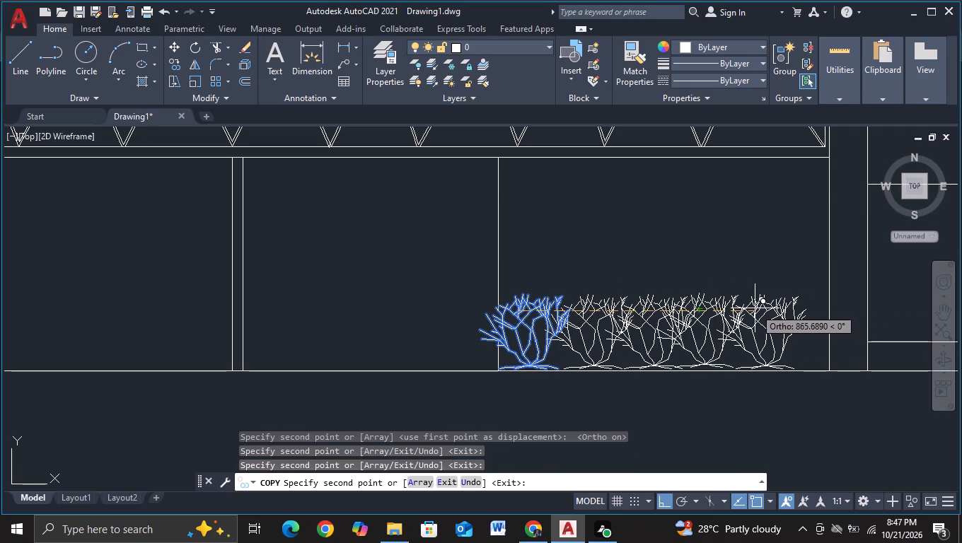
click(755, 308)
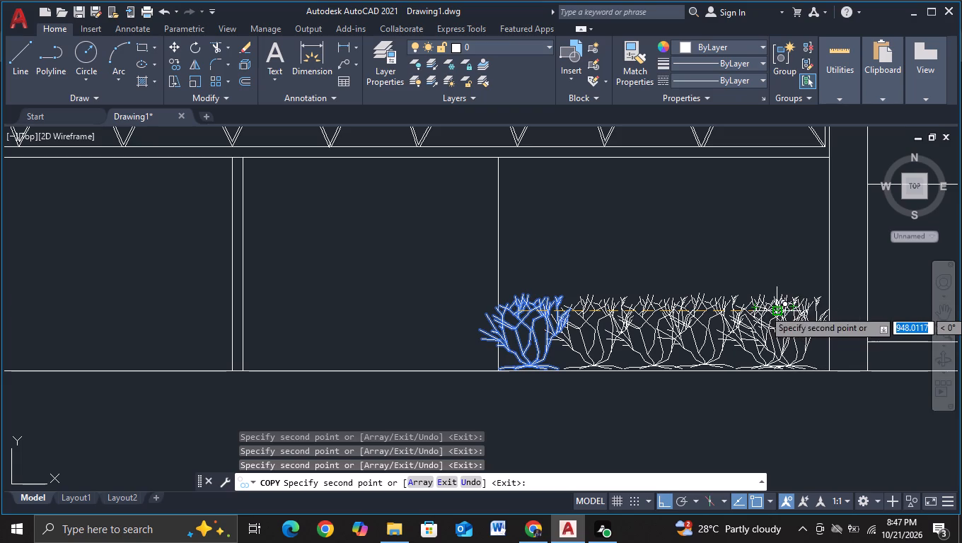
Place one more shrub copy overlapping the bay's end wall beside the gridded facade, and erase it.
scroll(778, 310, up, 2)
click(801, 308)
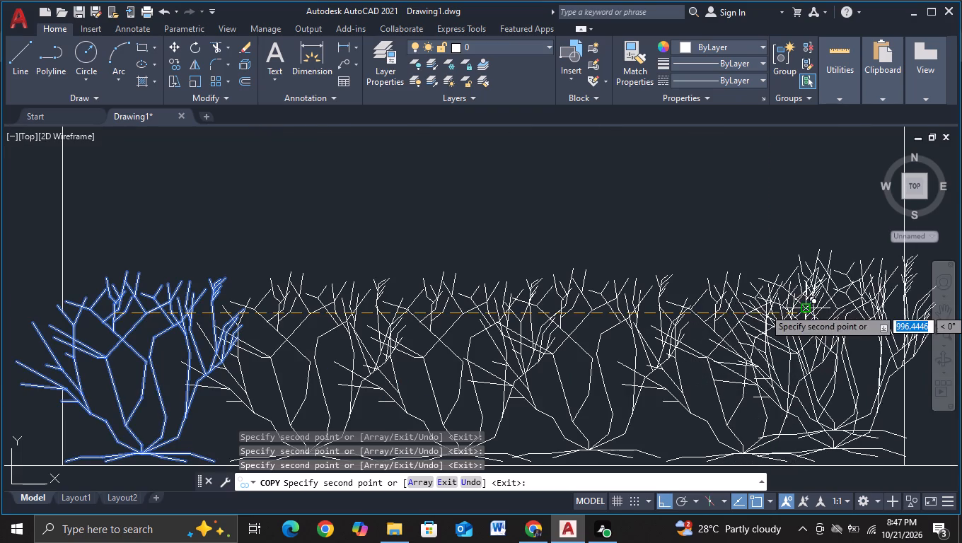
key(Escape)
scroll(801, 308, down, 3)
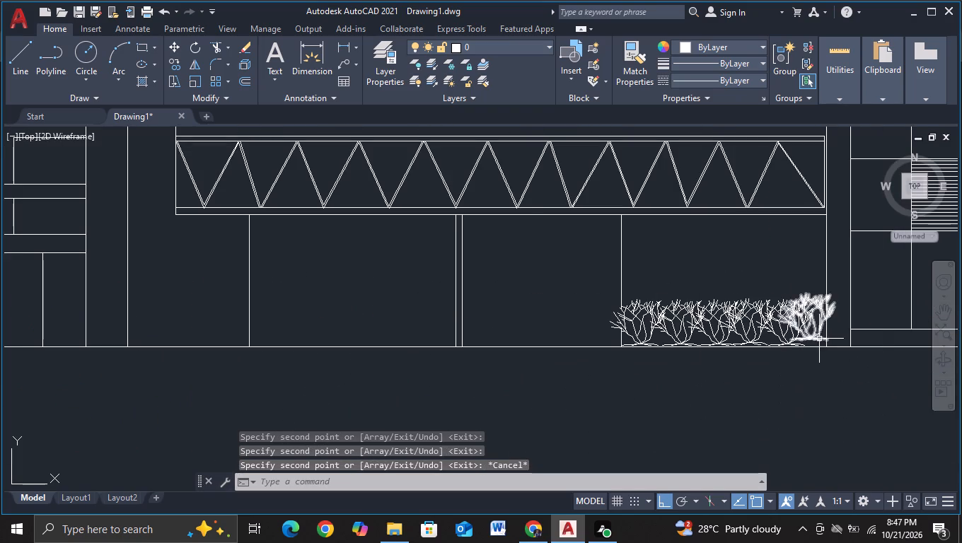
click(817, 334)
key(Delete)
Move the whole row of five shrubs horizontally toward the gridded facade so it sits within the bay.
scroll(817, 334, down, 2)
middle_drag(821, 370, 667, 370)
scroll(662, 368, up, 2)
middle_drag(618, 364, 734, 385)
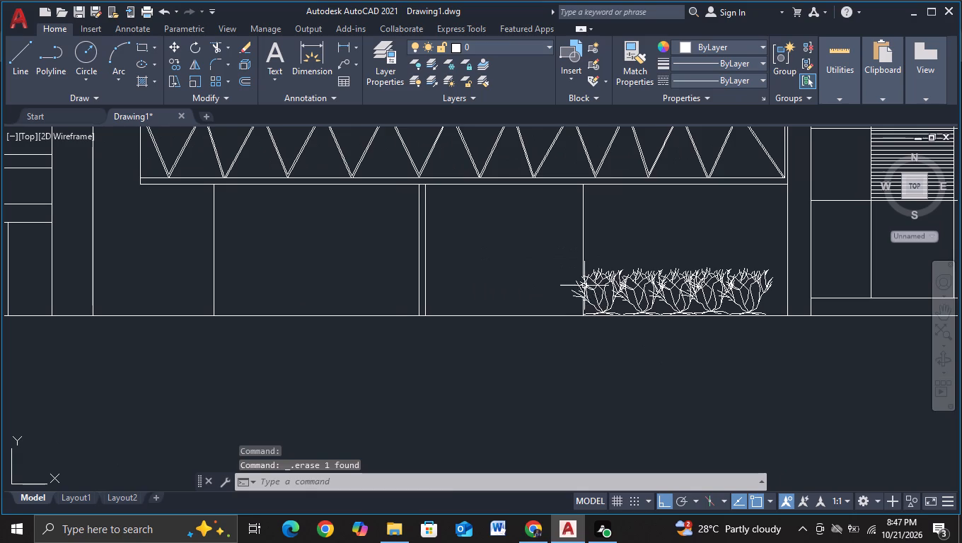
click(571, 262)
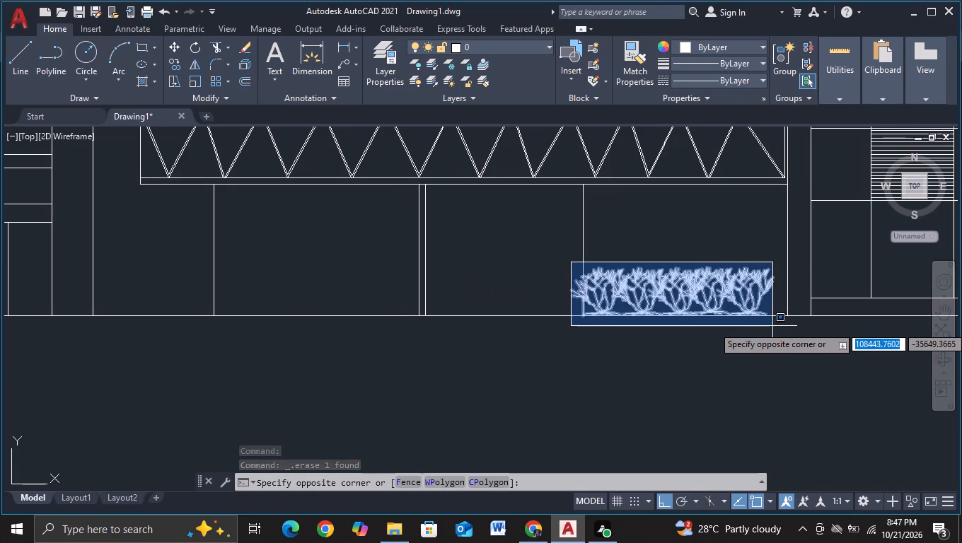
click(772, 326)
key(m)
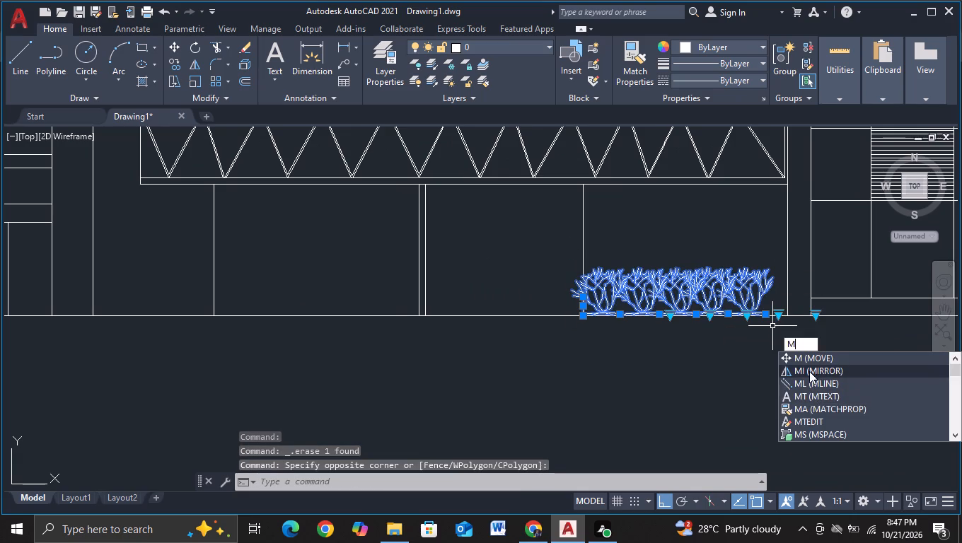
click(809, 358)
click(710, 298)
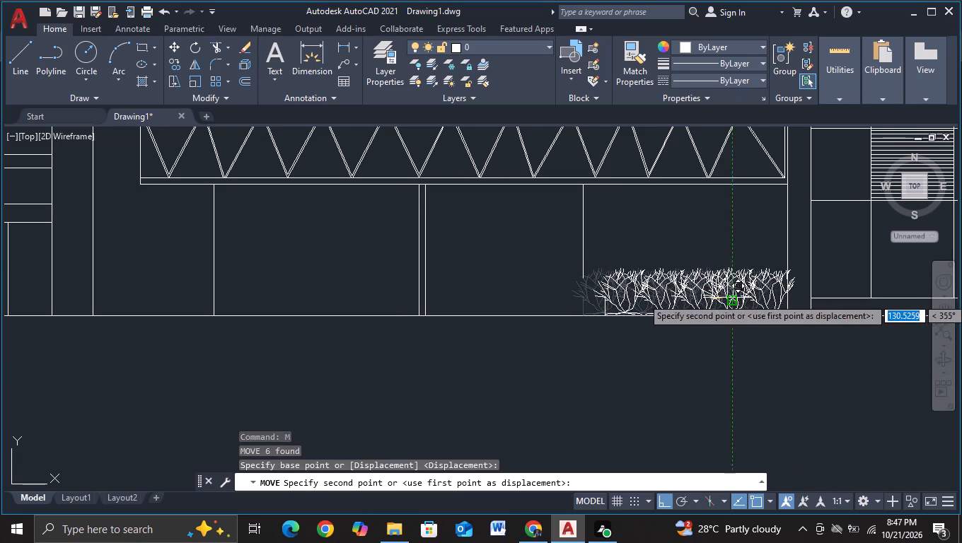
key(F3)
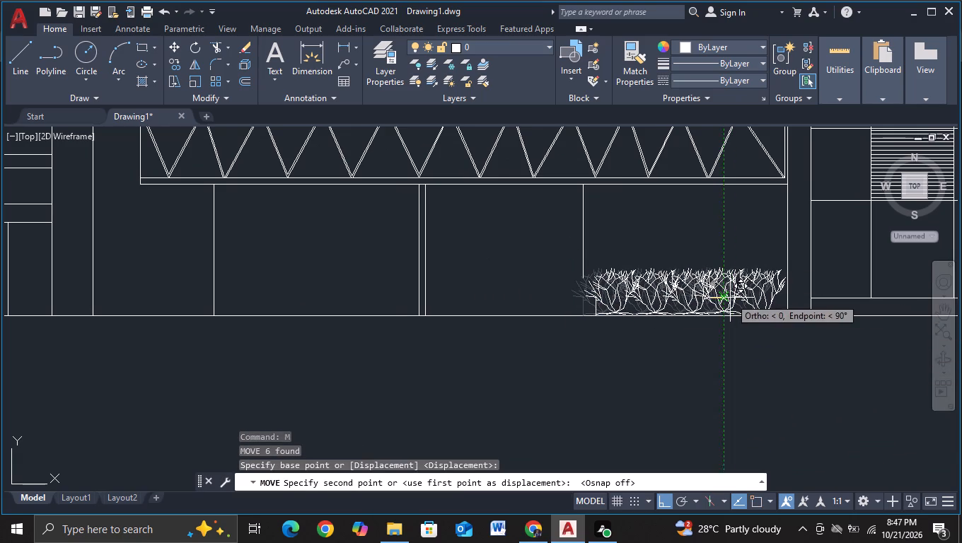
click(724, 297)
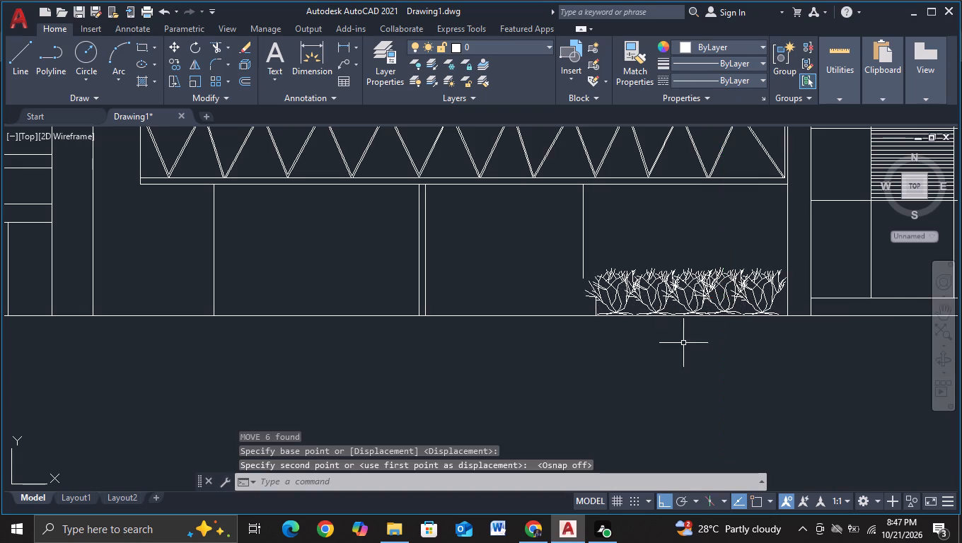
Redraw the missing lower part of the bay's vertical wall line and trim its excess below the ground line.
click(13, 65)
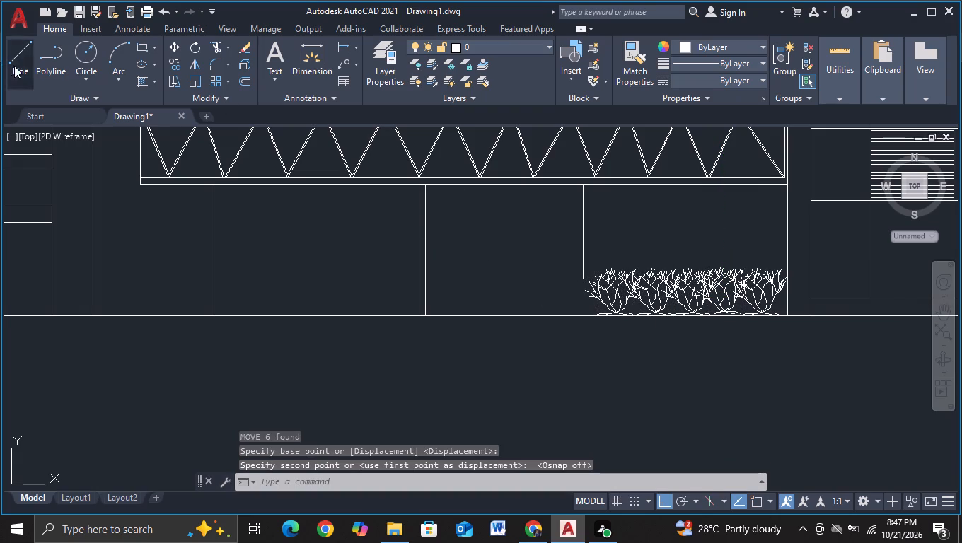
key(F3)
click(583, 274)
click(559, 346)
key(Escape)
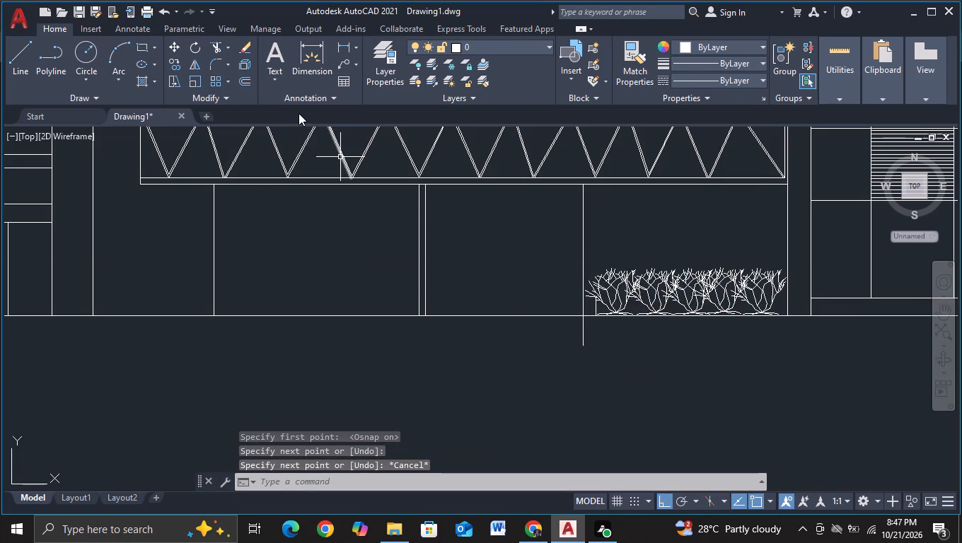
click(212, 45)
drag(544, 339, 605, 339)
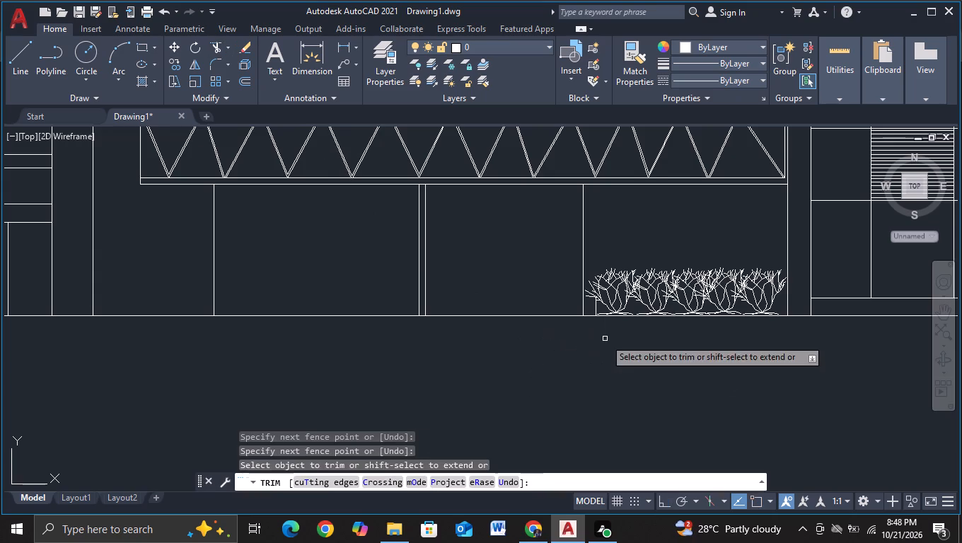
scroll(605, 339, down, 2)
middle_drag(676, 394, 508, 396)
key(Escape)
Copy the end shrub of the row into the bay under the small truss bridge, placing three side by side next to the tree.
click(487, 326)
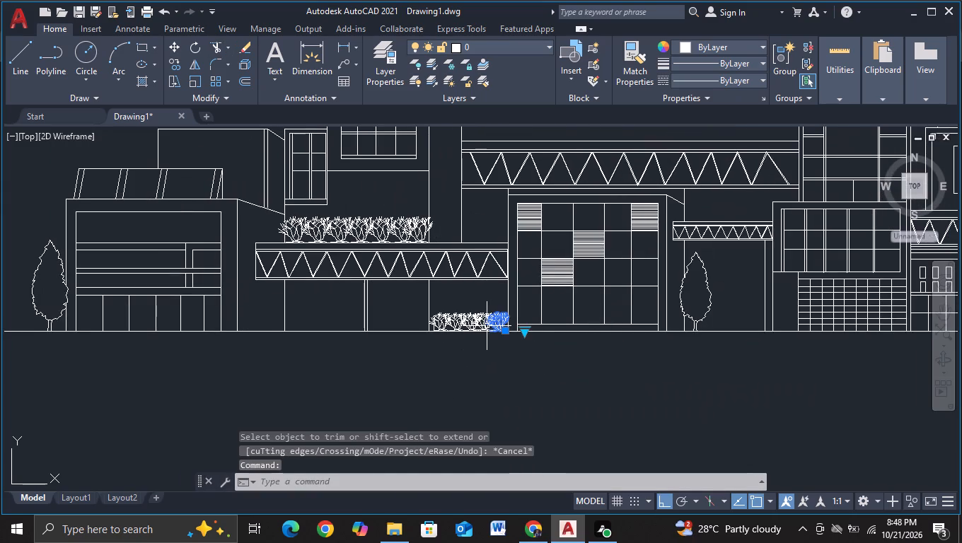
key(m)
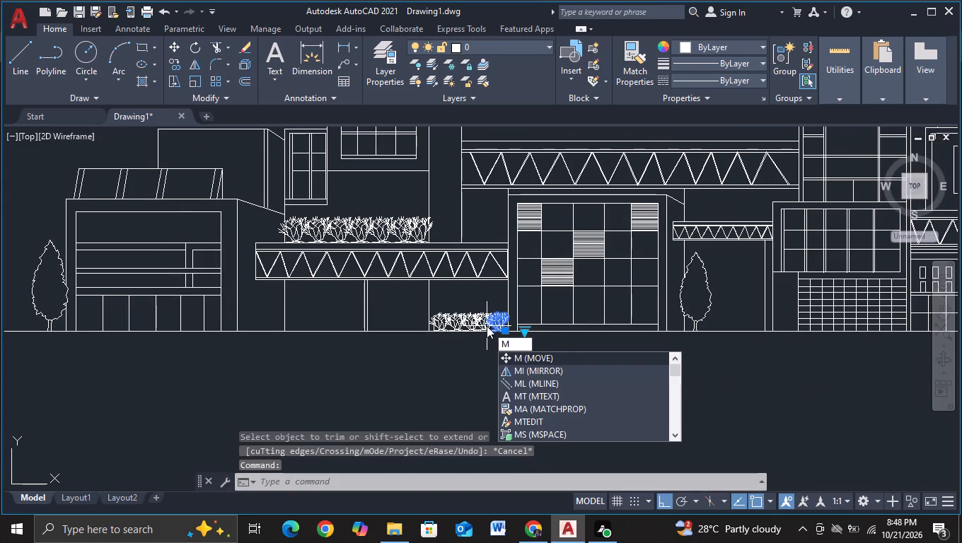
key(BackSpace)
key(c)
click(564, 373)
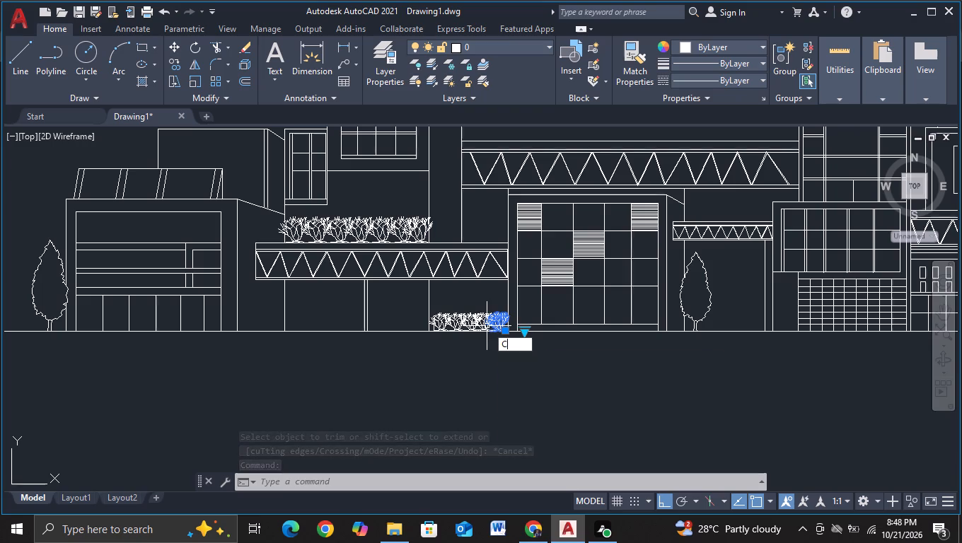
click(499, 329)
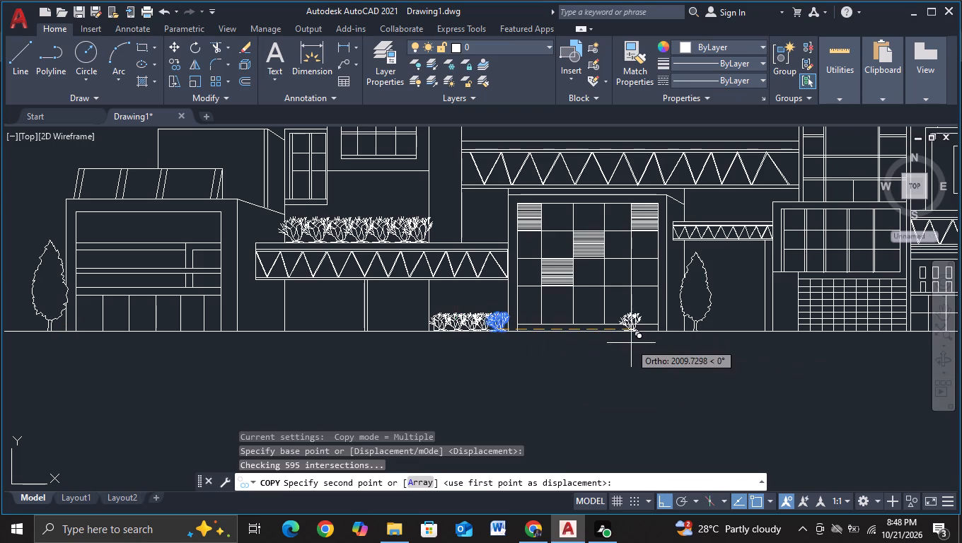
middle_drag(631, 343, 290, 352)
scroll(311, 349, up, 3)
middle_drag(601, 371, 402, 368)
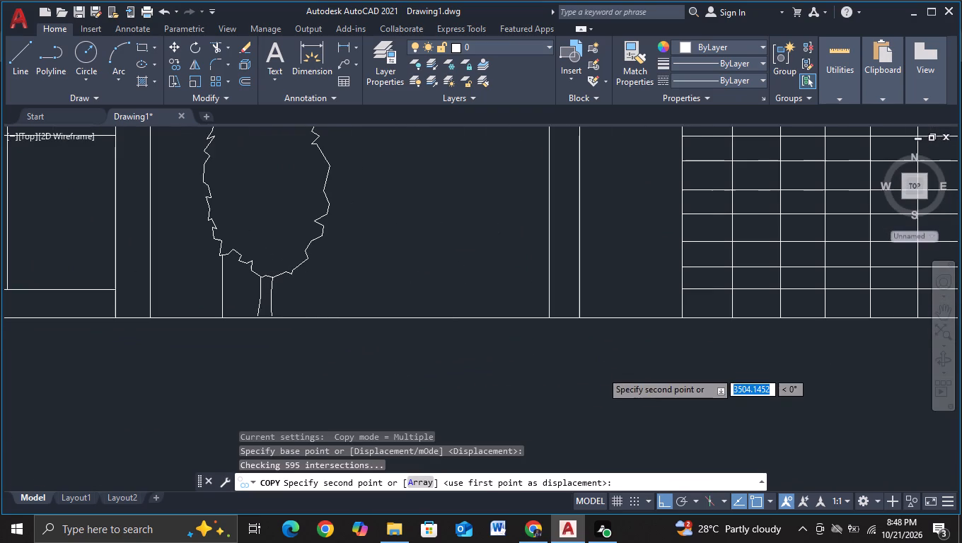
click(518, 364)
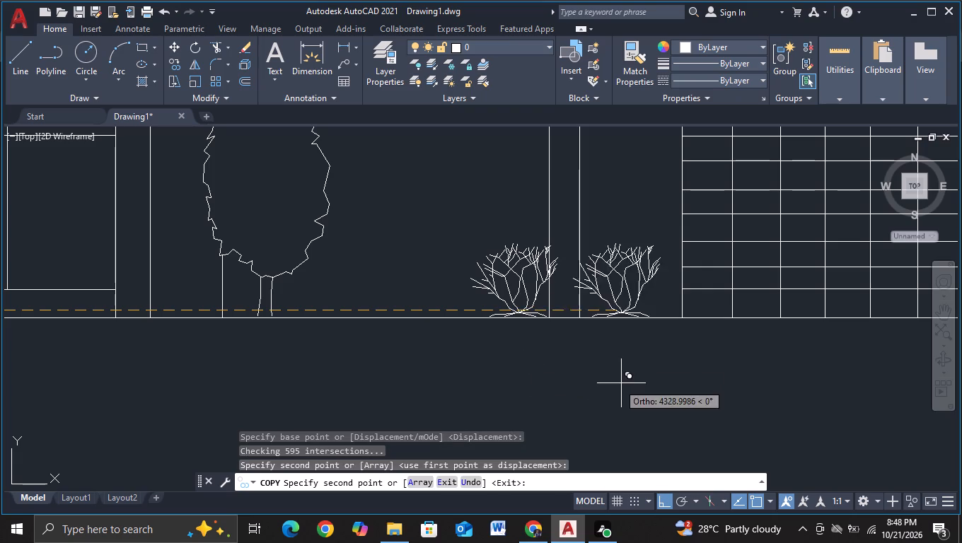
click(461, 361)
click(390, 356)
Place two more adjoining shrub copies on the ground line beside the next tree along the street, against the neighbouring building's wall.
scroll(521, 397, down, 2)
middle_drag(586, 413, 294, 375)
middle_drag(642, 402, 484, 409)
scroll(481, 407, up, 2)
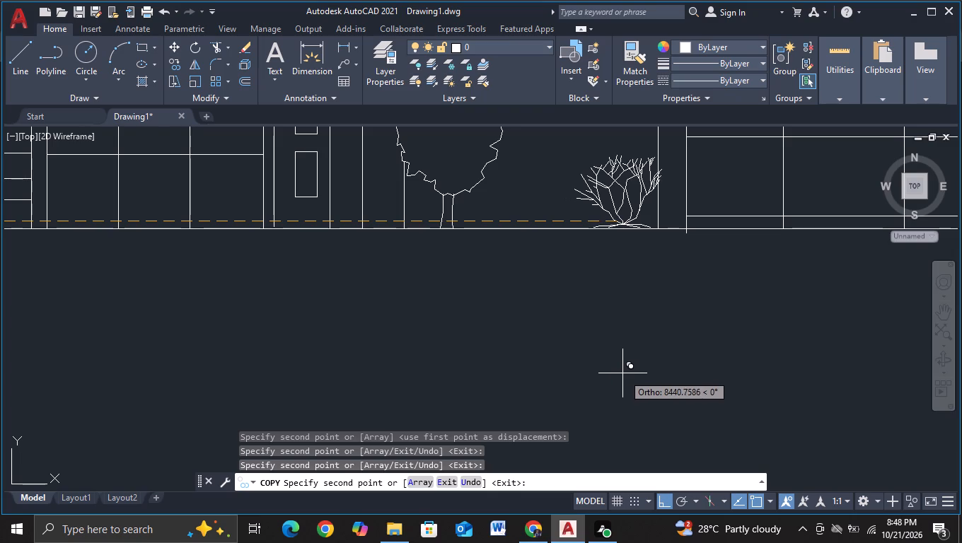
click(627, 374)
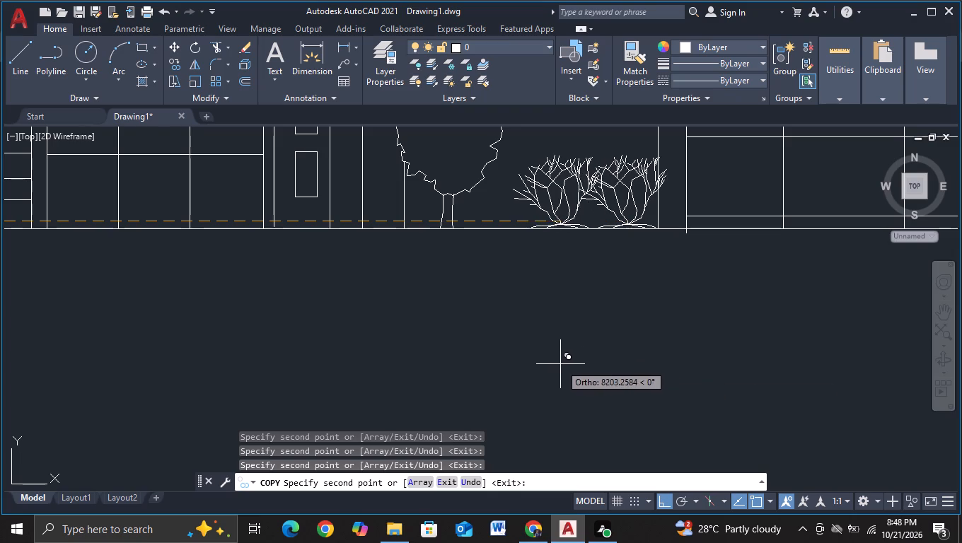
click(560, 364)
Place a row of six adjoining shrub copies on the ground line, filling the bay between the next two trees.
scroll(623, 378, down, 1)
middle_drag(623, 378, 0, 325)
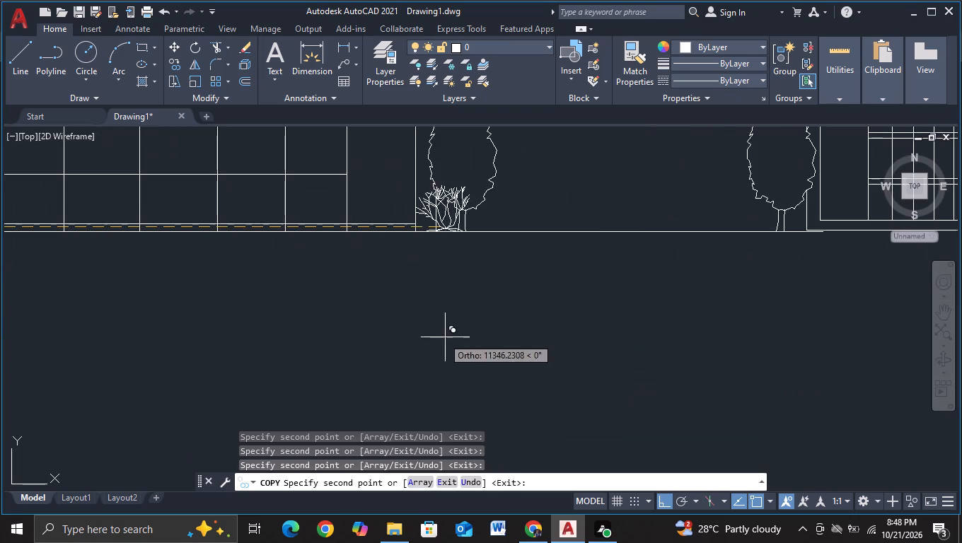
click(516, 341)
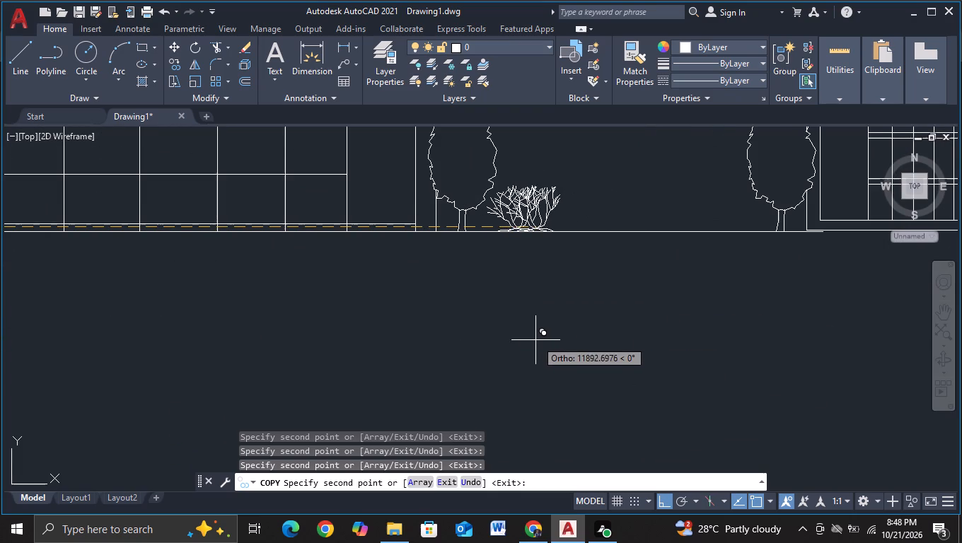
click(566, 339)
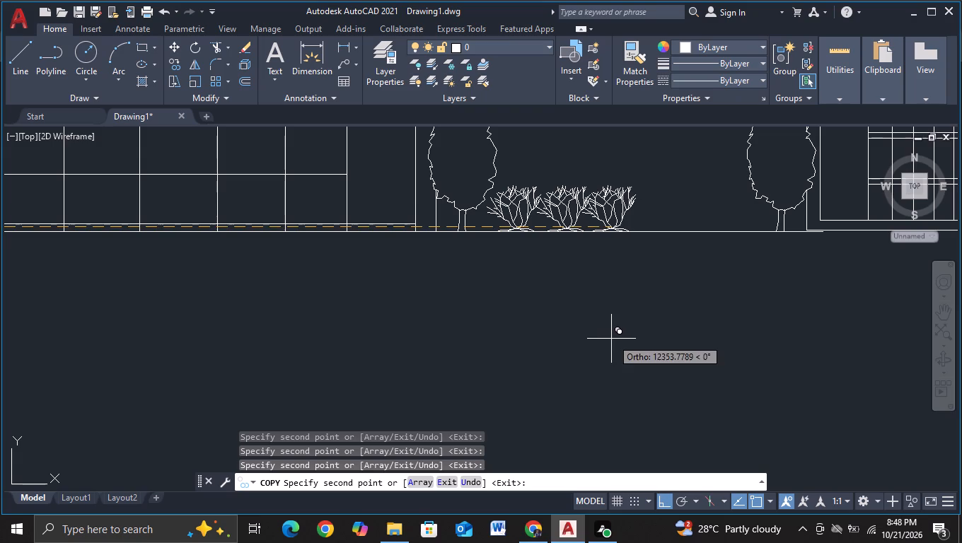
click(611, 339)
click(659, 338)
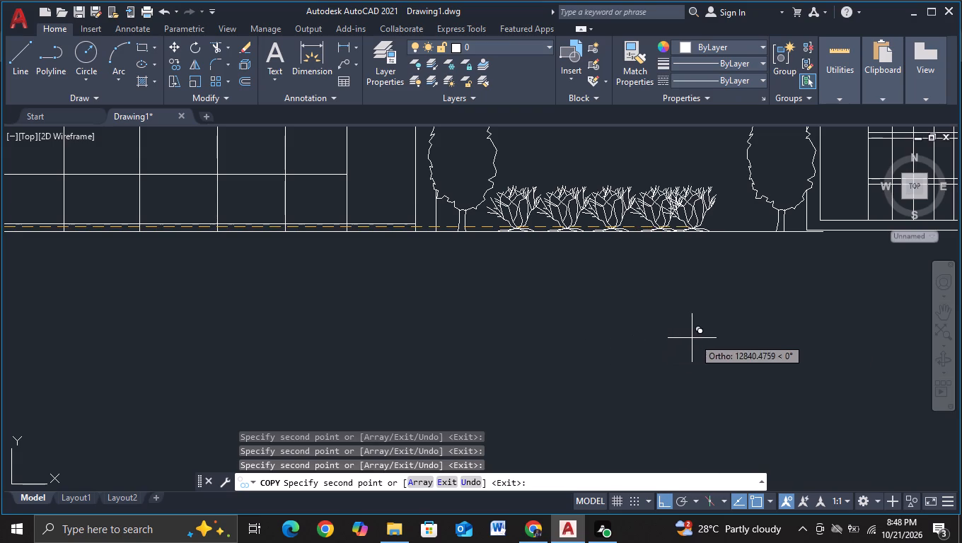
click(695, 338)
click(731, 339)
Place four shrub copies in the column-supported bay between the next two tall trees: two beside the first tree, two beside the far column.
scroll(732, 339, down, 2)
middle_drag(735, 339, 730, 339)
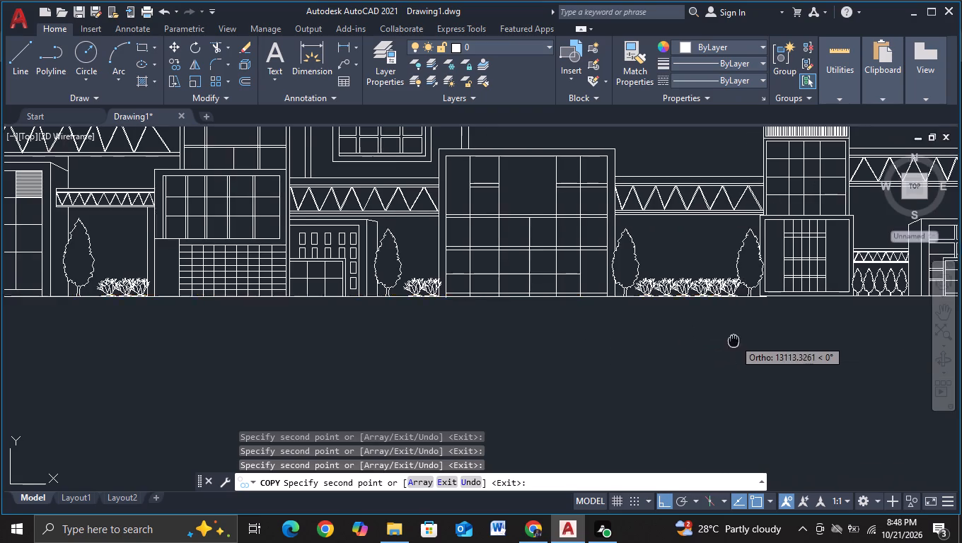
middle_drag(730, 339, 113, 313)
scroll(465, 308, up, 2)
middle_drag(446, 308, 471, 390)
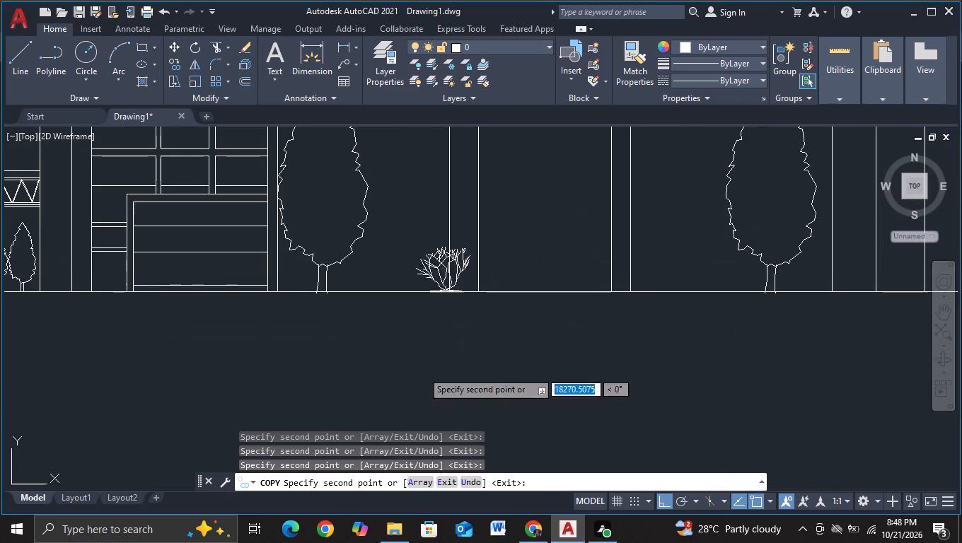
click(373, 353)
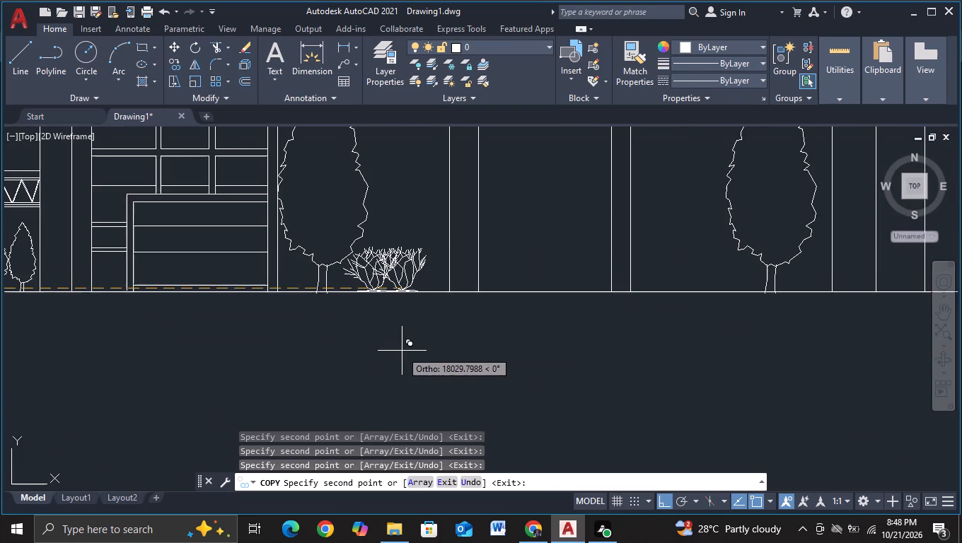
click(420, 351)
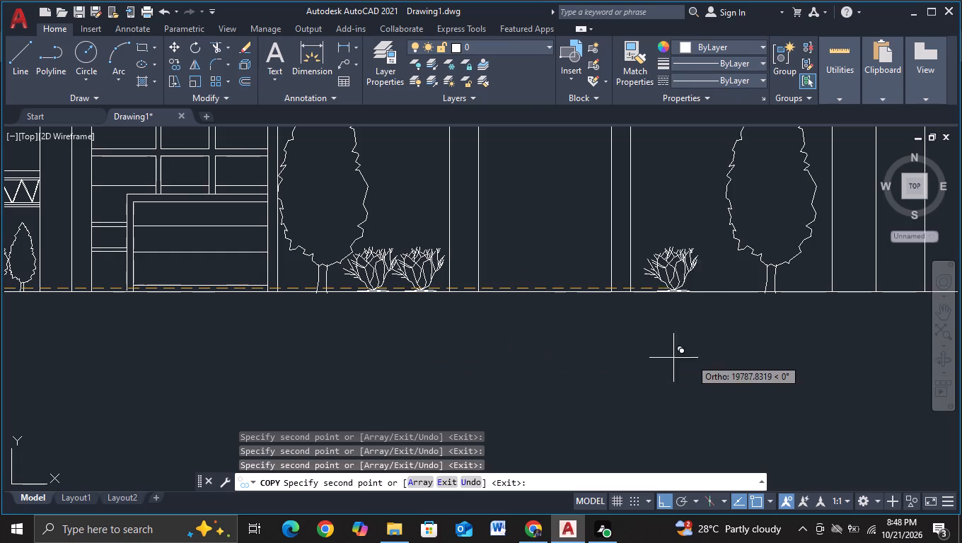
click(661, 356)
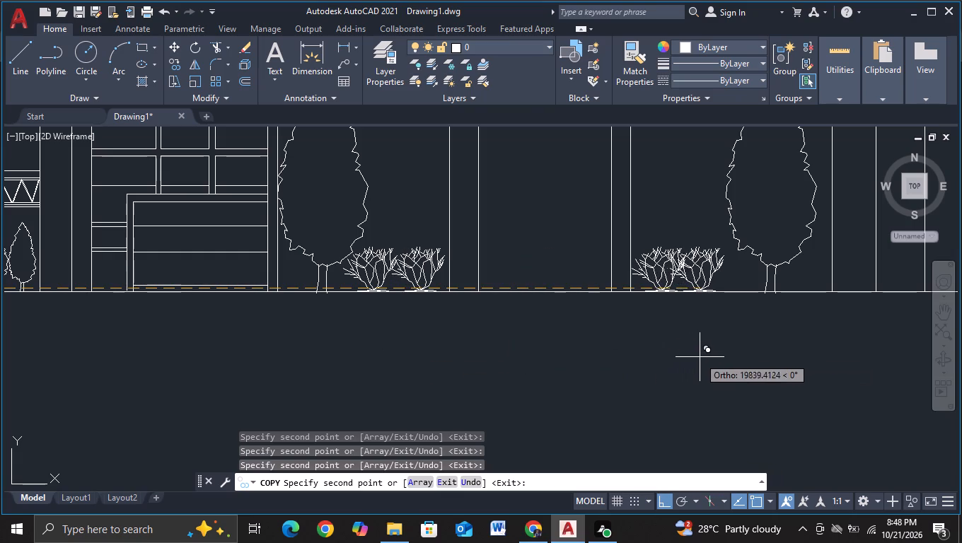
click(700, 357)
Place one shrub copy beside the last tree at the far right end of the street and finish copying.
middle_drag(712, 360, 366, 358)
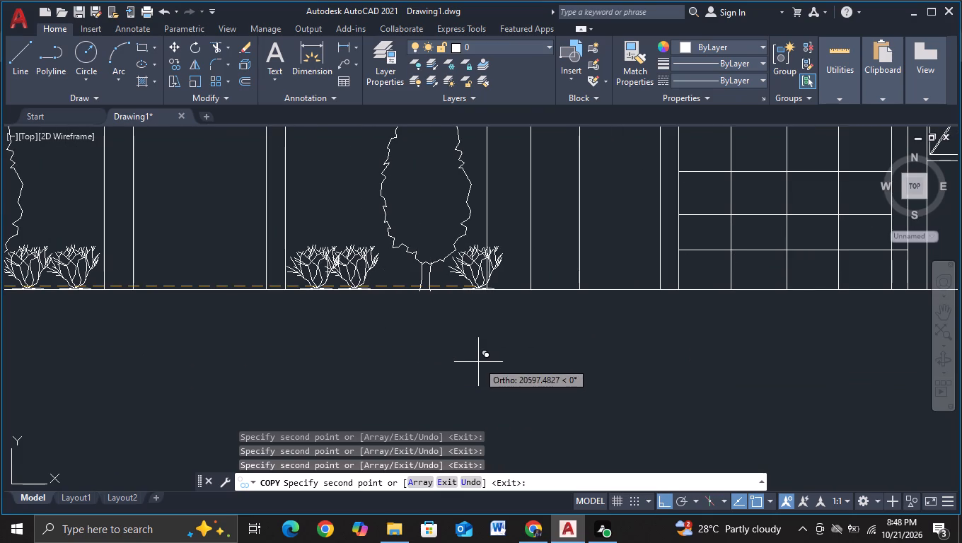
scroll(537, 375, down, 2)
middle_drag(719, 415, 606, 400)
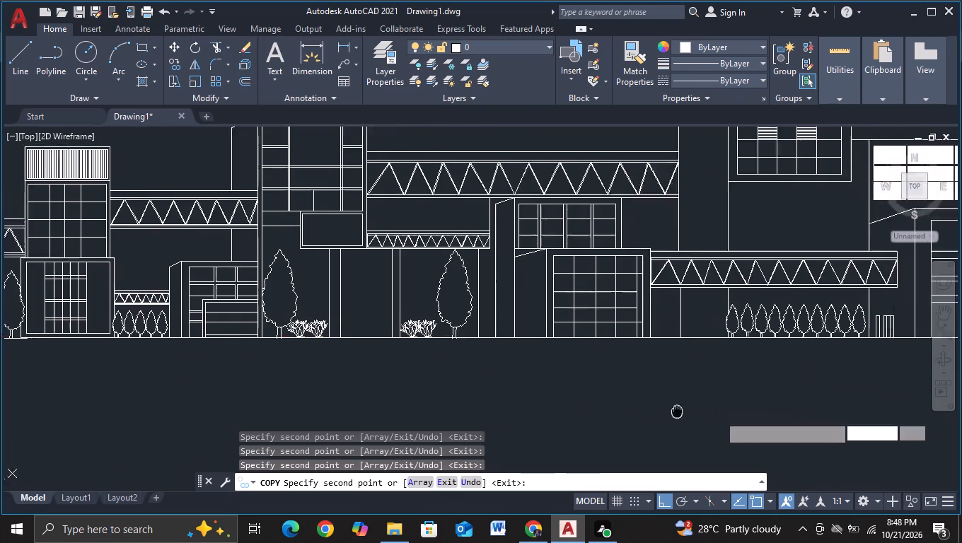
middle_drag(606, 400, 238, 344)
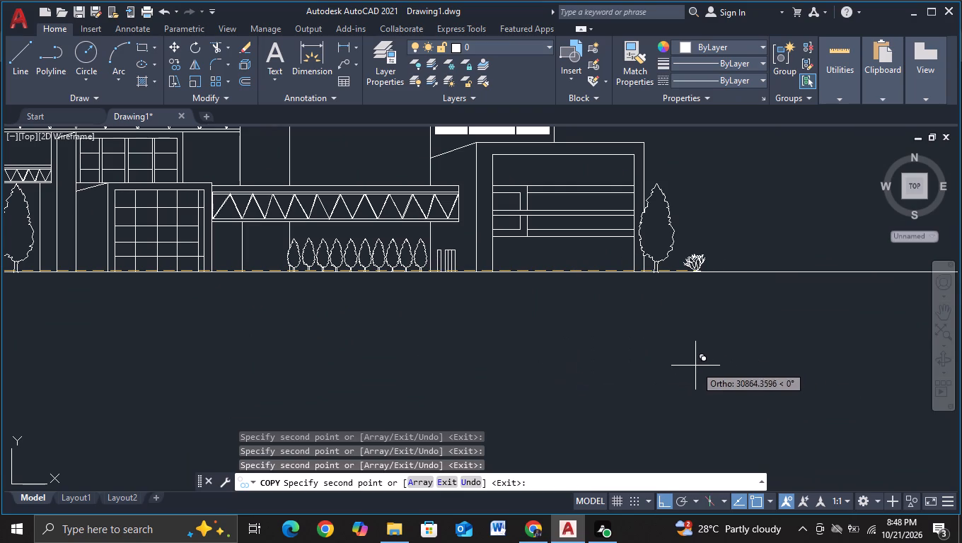
click(679, 366)
scroll(679, 366, down, 2)
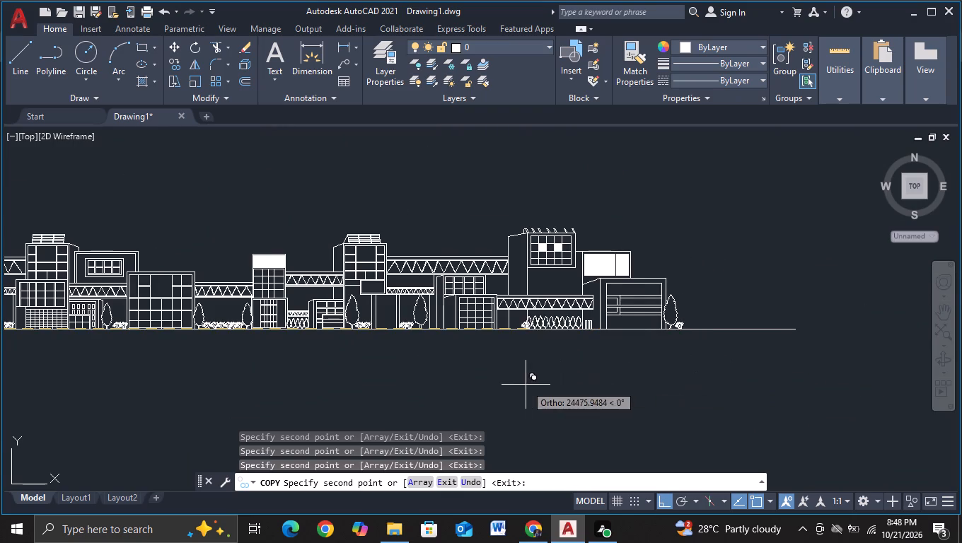
middle_drag(525, 385, 768, 421)
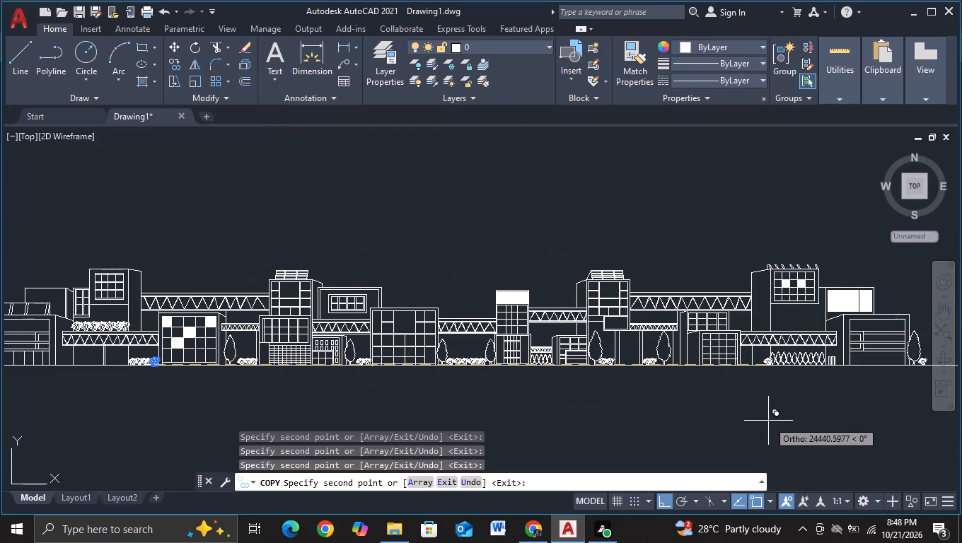
key(Escape)
Examine the shrub planting along the ground line across the whole street elevation.
middle_drag(277, 404, 408, 406)
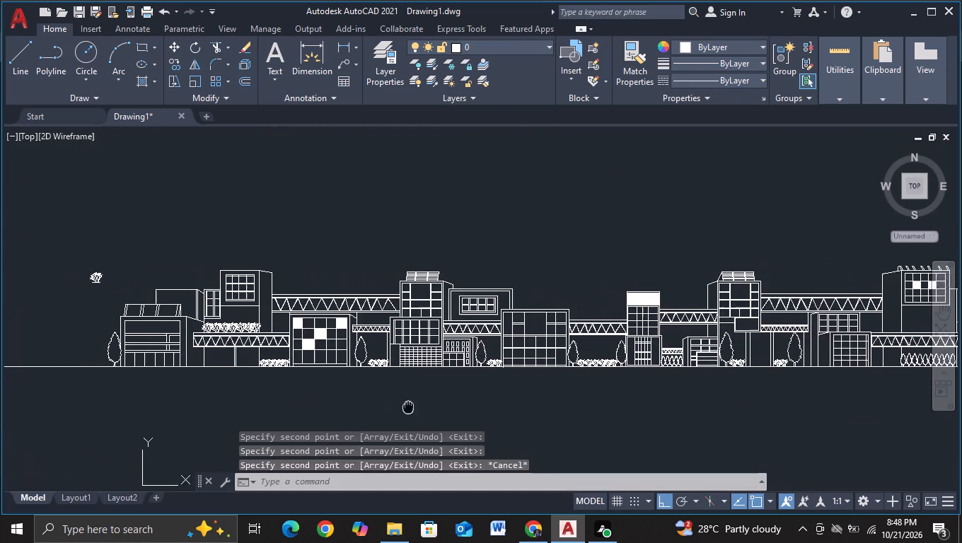
middle_drag(432, 409, 482, 375)
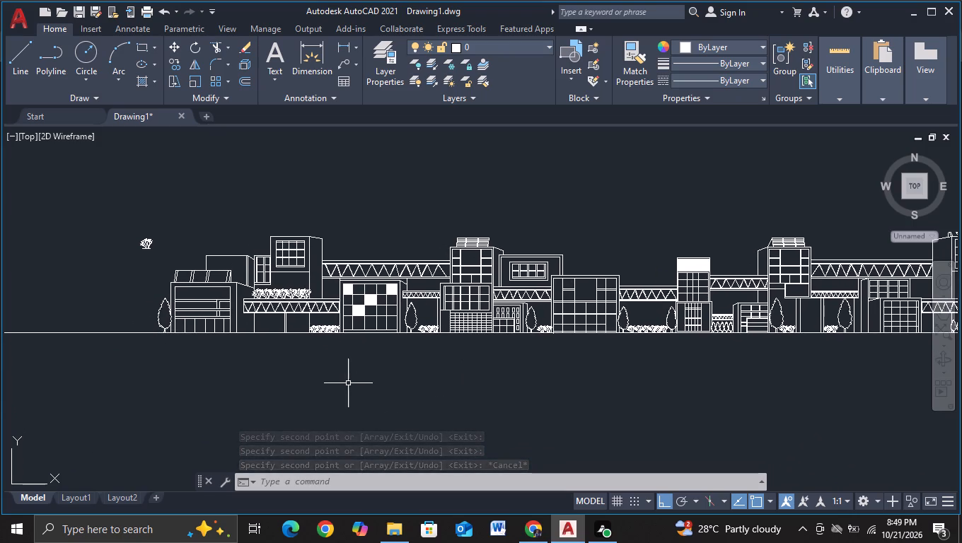
middle_drag(499, 402, 381, 399)
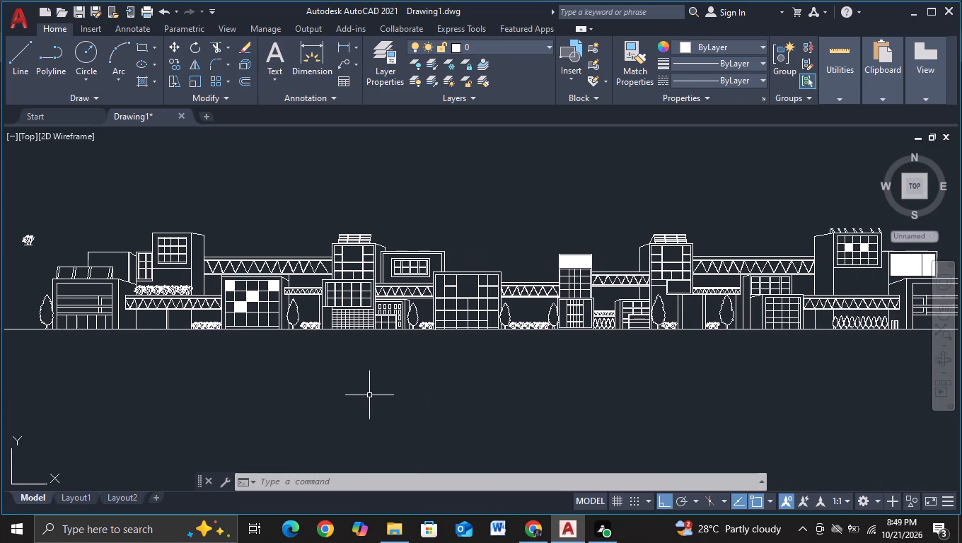
scroll(439, 376, up, 2)
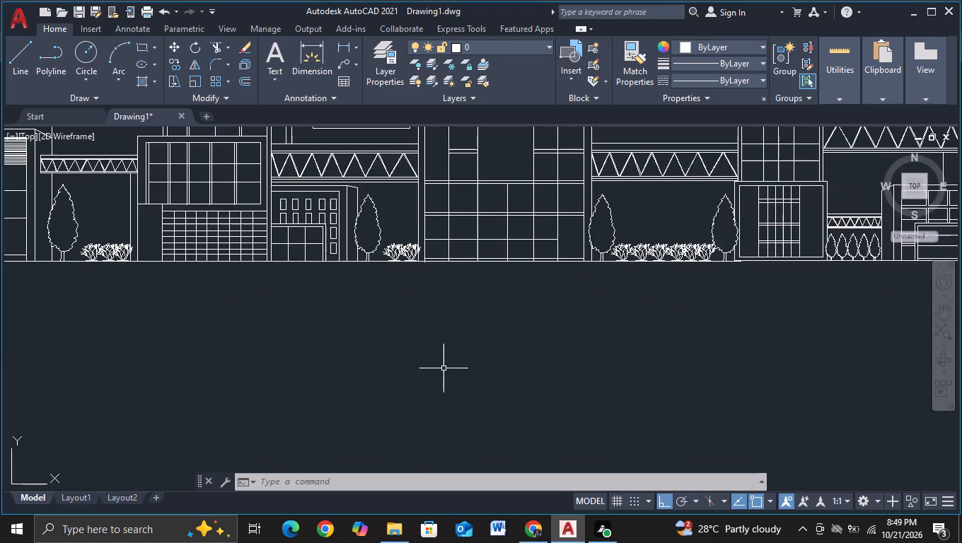
scroll(441, 368, down, 2)
scroll(441, 368, up, 3)
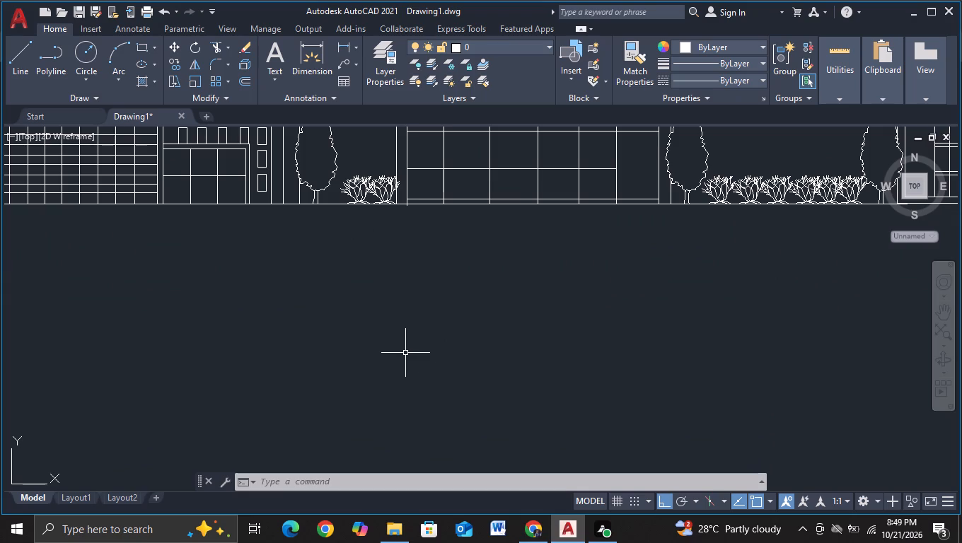
scroll(405, 353, down, 2)
middle_click(439, 360)
scroll(439, 360, down, 2)
Delete the loose source shrub floating above the first building at the left end of the elevation.
middle_drag(478, 337, 505, 318)
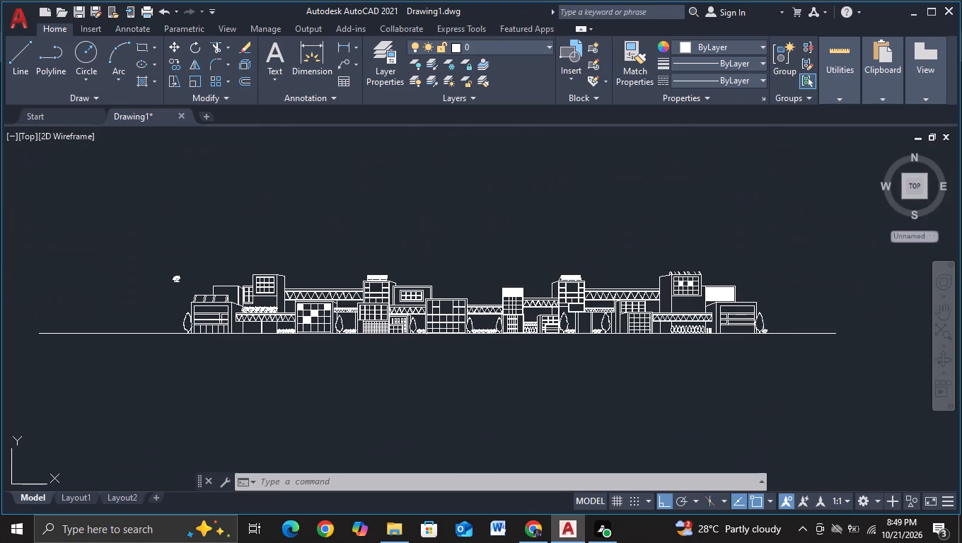
middle_drag(505, 318, 521, 309)
click(189, 237)
click(231, 266)
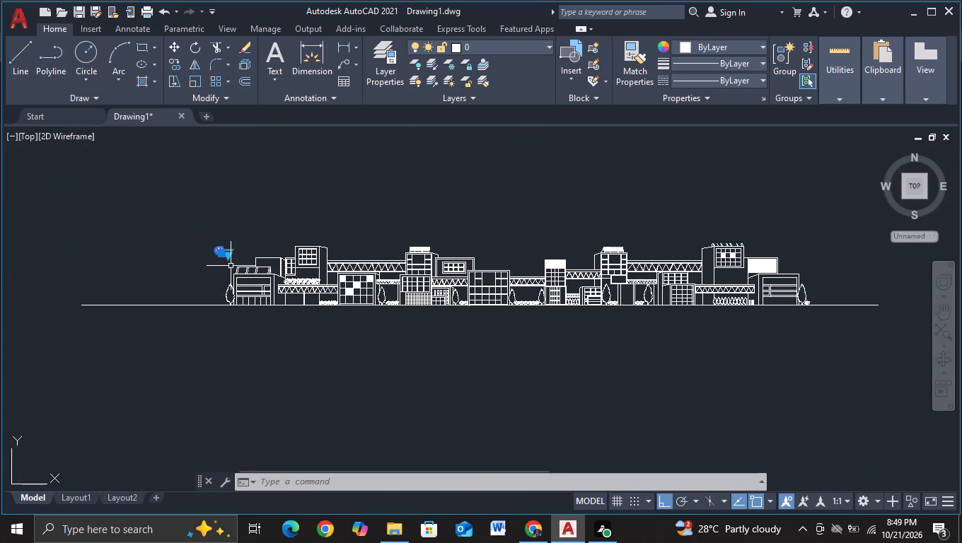
key(Delete)
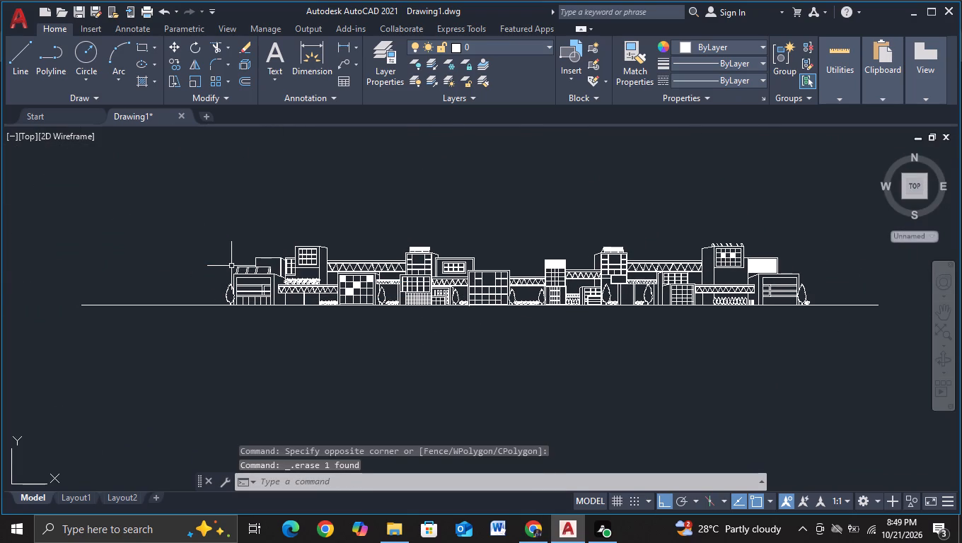
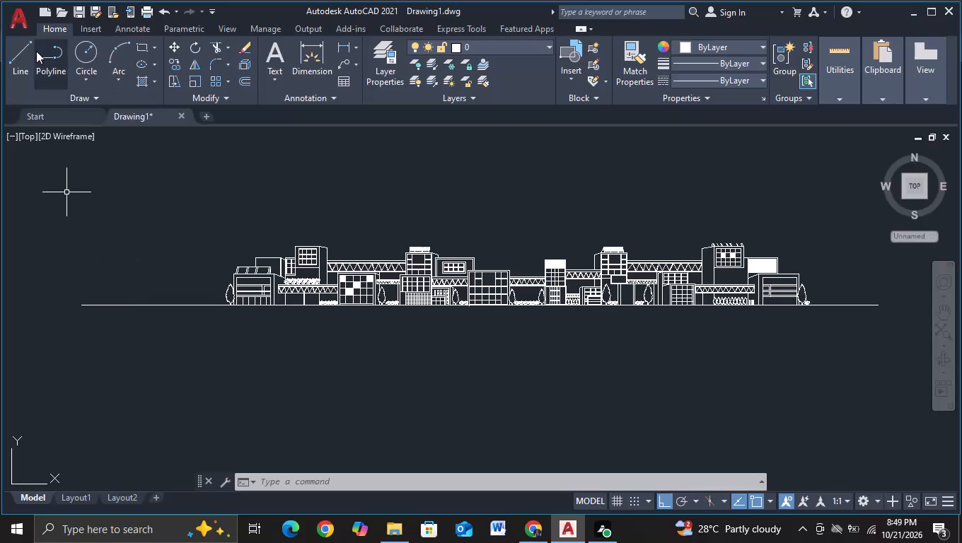
Draw a vertical line about 13135 units long crossing the ground line just outside the first building's tree.
click(10, 68)
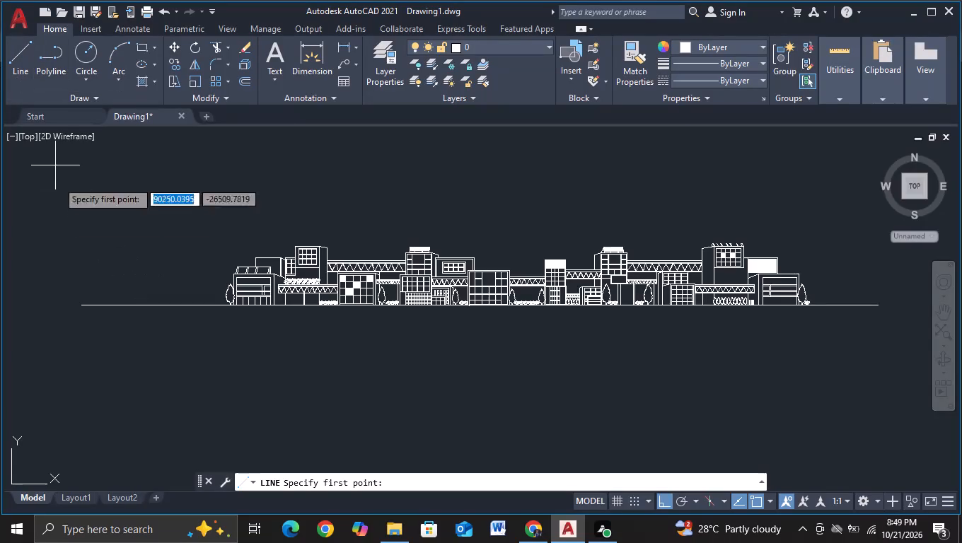
click(181, 189)
click(158, 392)
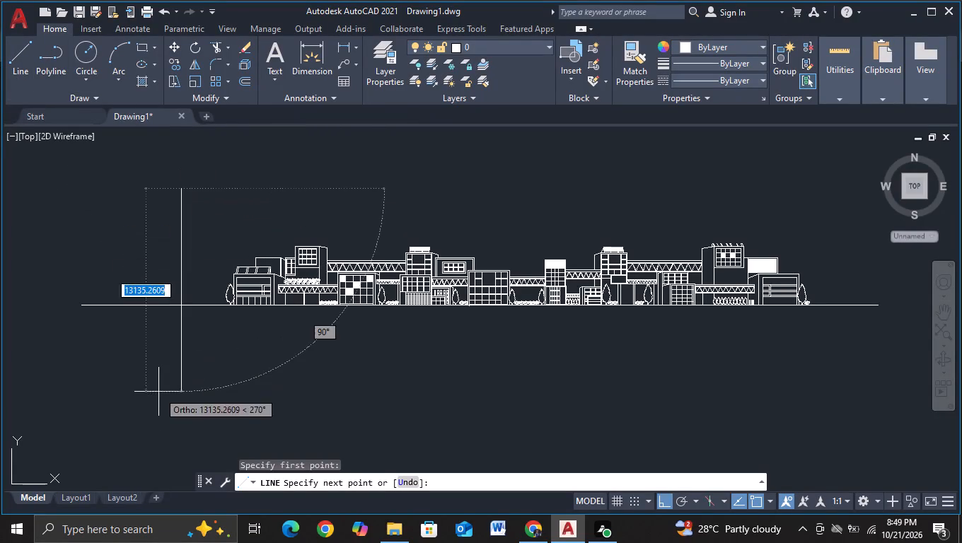
key(Escape)
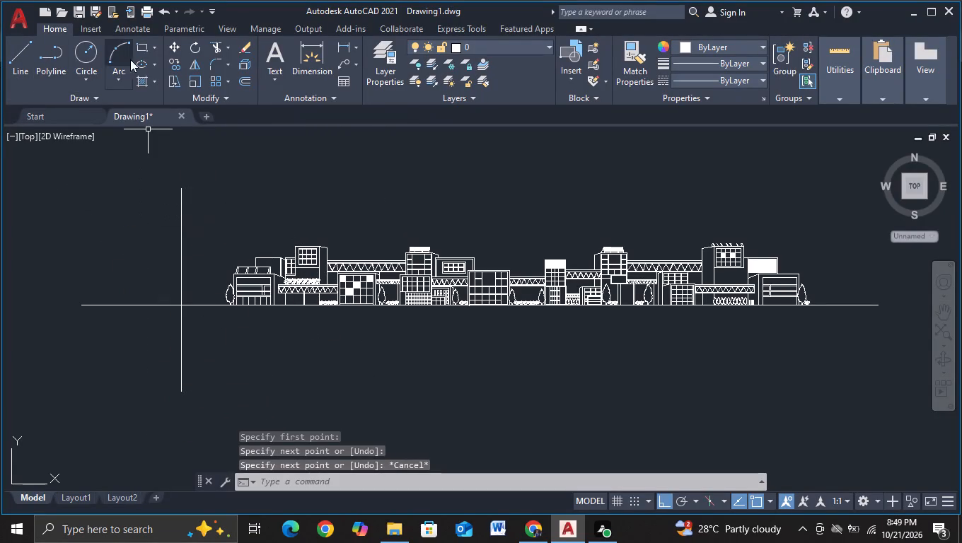
Trim off the ground line's surplus beyond the vertical line at the first building's end and remove the vertical line.
click(209, 47)
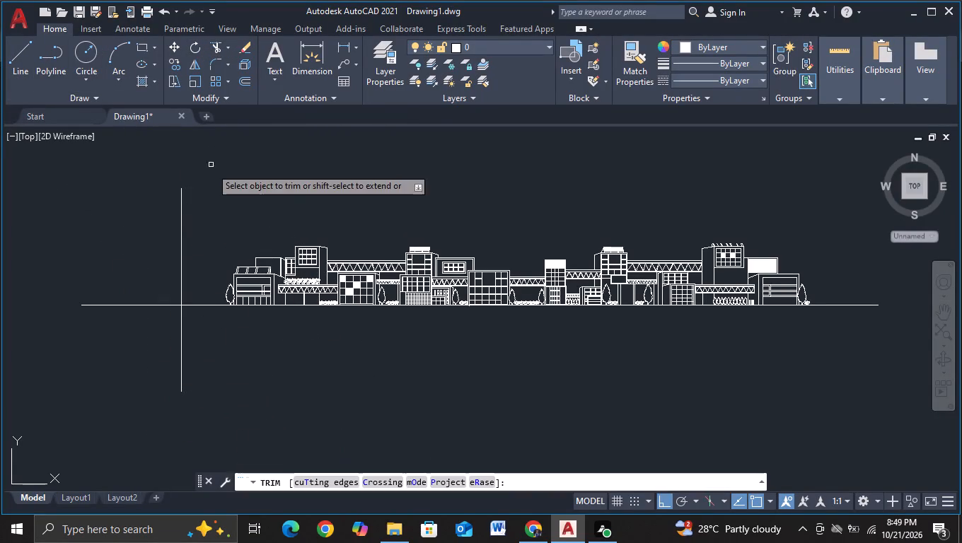
drag(208, 224, 225, 364)
middle_drag(351, 384, 318, 389)
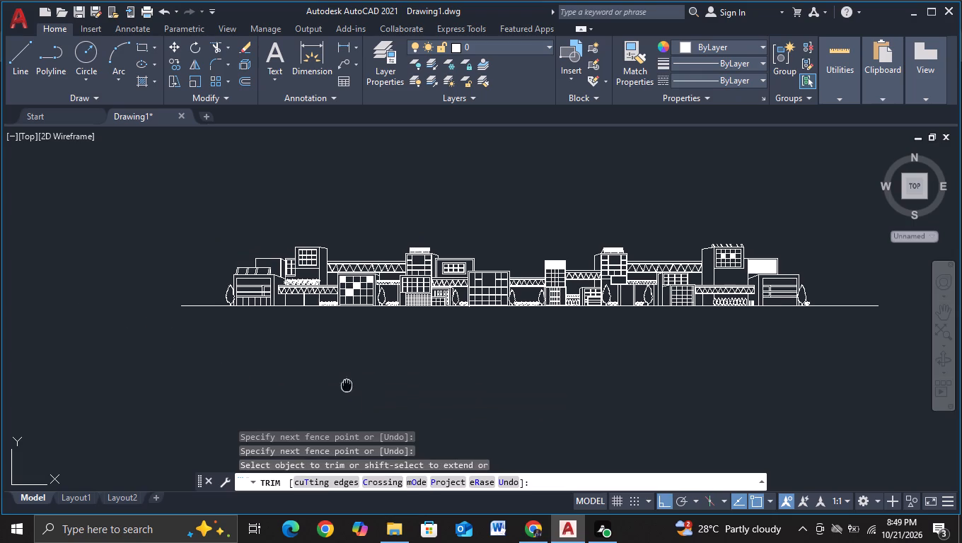
middle_drag(318, 389, 62, 373)
key(Escape)
scroll(202, 325, down, 2)
middle_drag(243, 349, 601, 379)
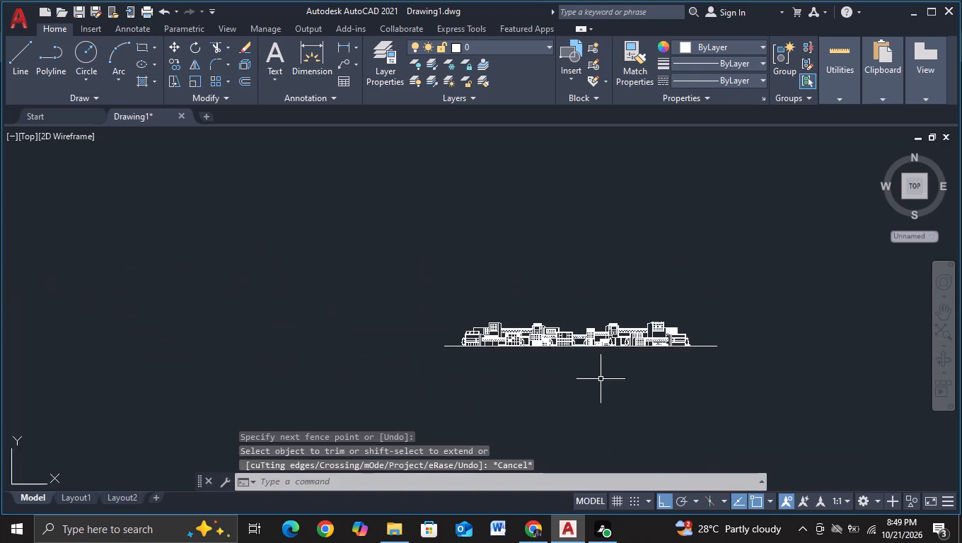
scroll(601, 379, up, 2)
key(Escape)
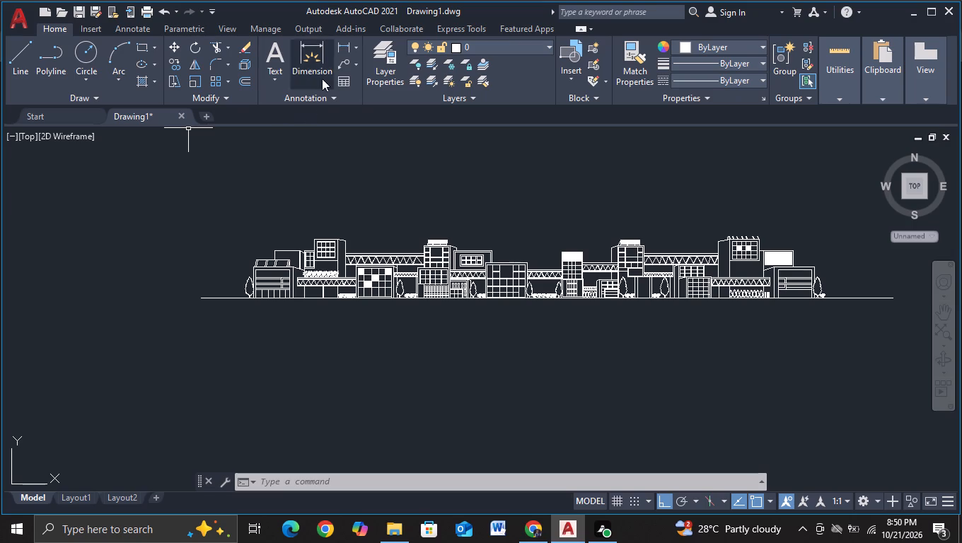
Start a single-line text above the first buildings of the elevation, picking its start point, height and rotation in the drawing.
click(282, 74)
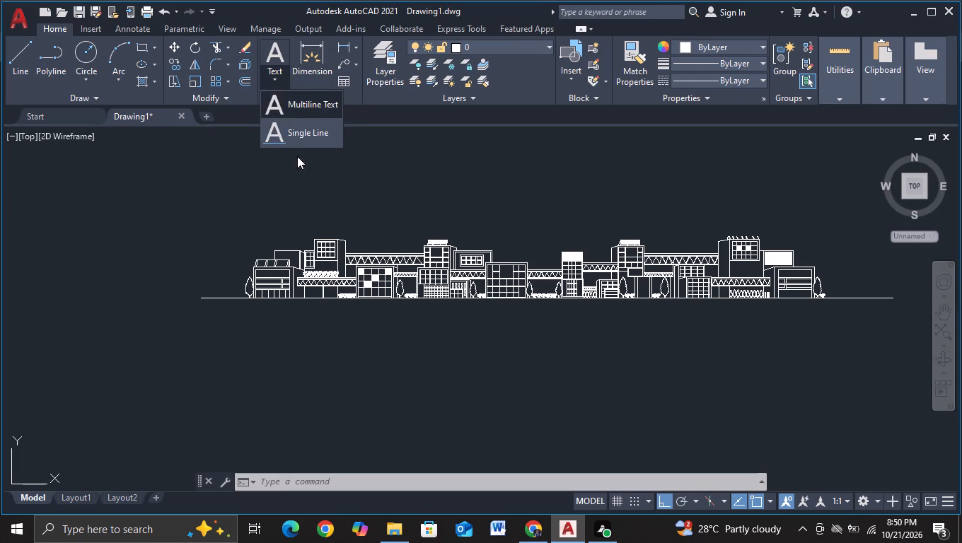
click(289, 136)
click(237, 154)
click(240, 178)
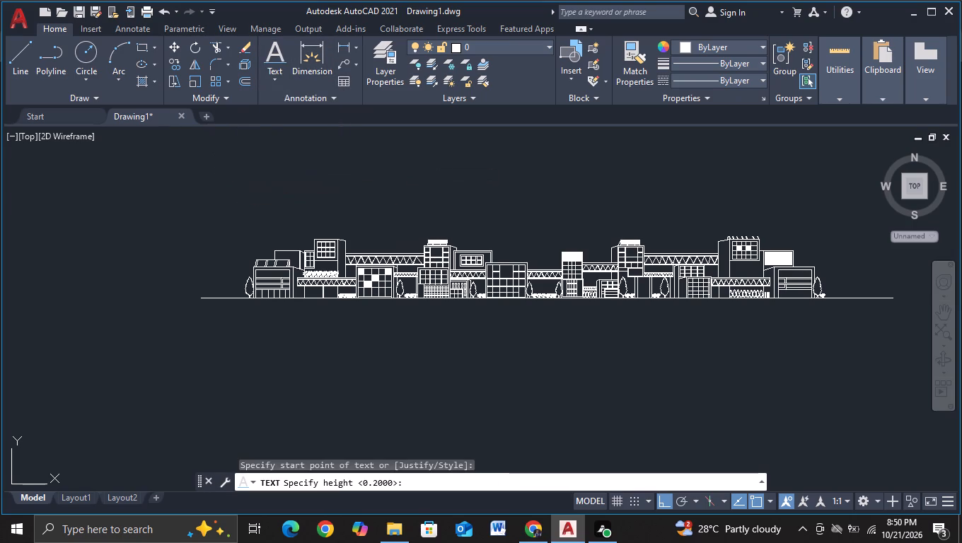
click(258, 176)
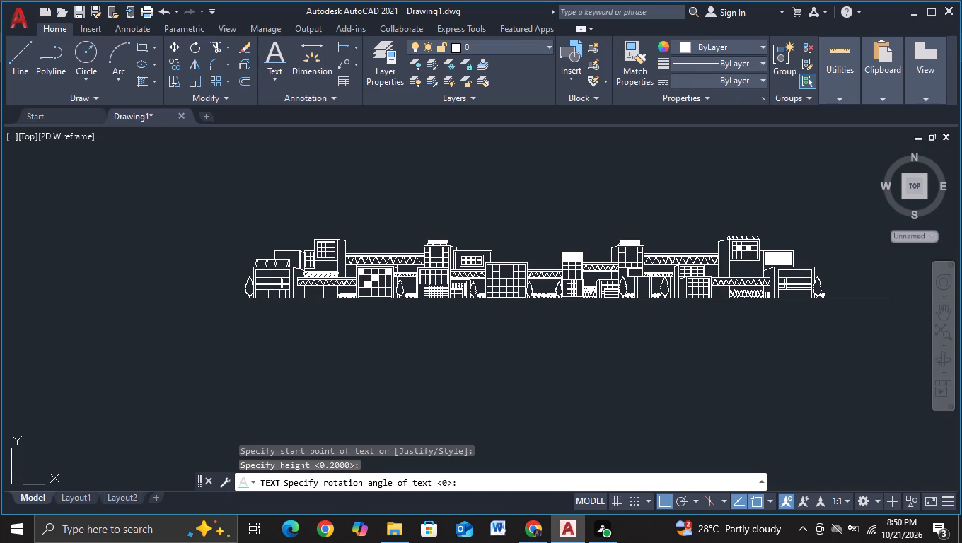
scroll(135, 129, up, 2)
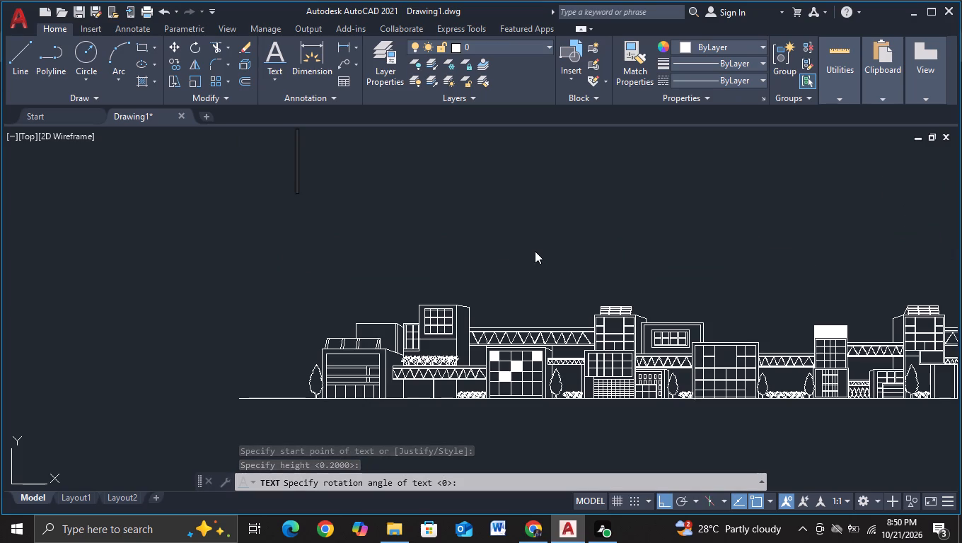
scroll(533, 250, down, 1)
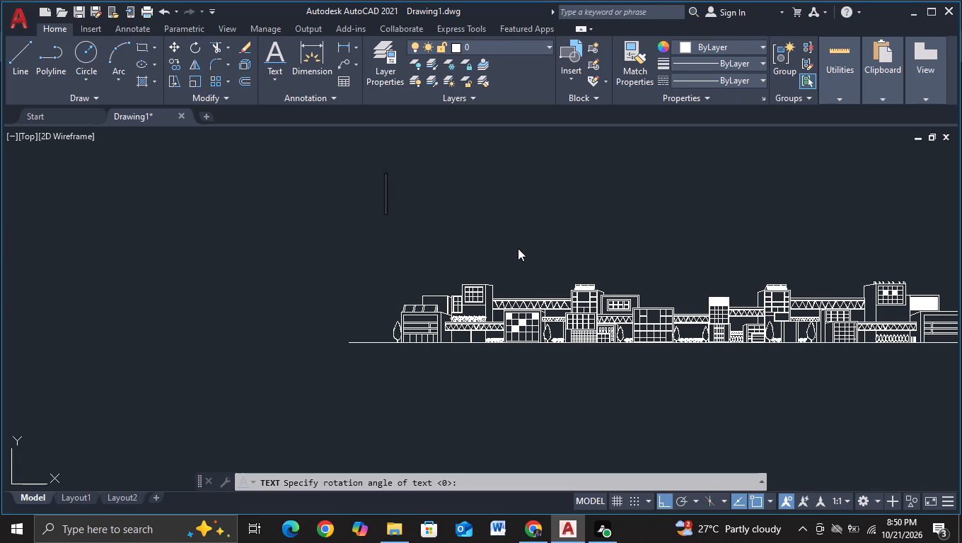
Enter "COMPREHENSIVE" in capitals as the first word of the title, followed by three spaces.
key(c)
text(mp)
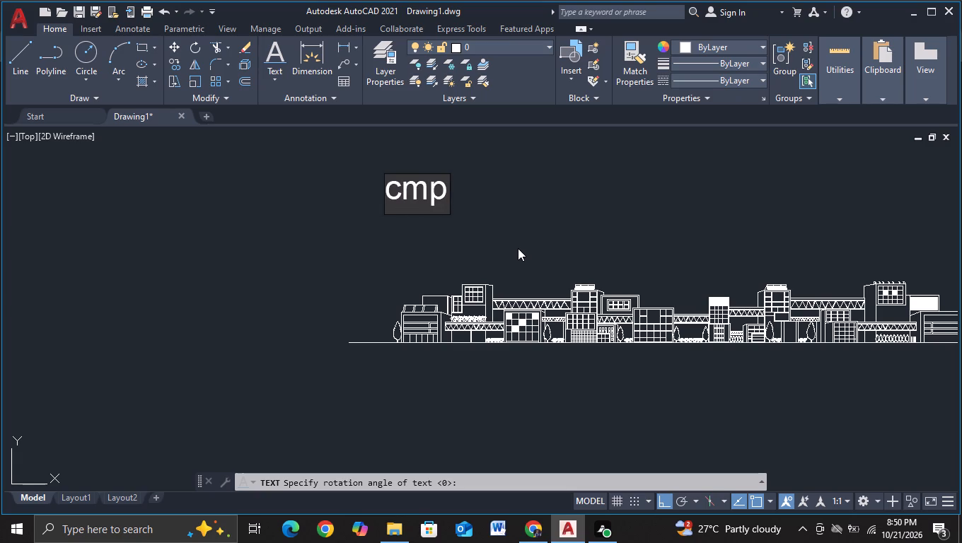
key(BackSpace)
key(BackSpace)
key(BackSpace)
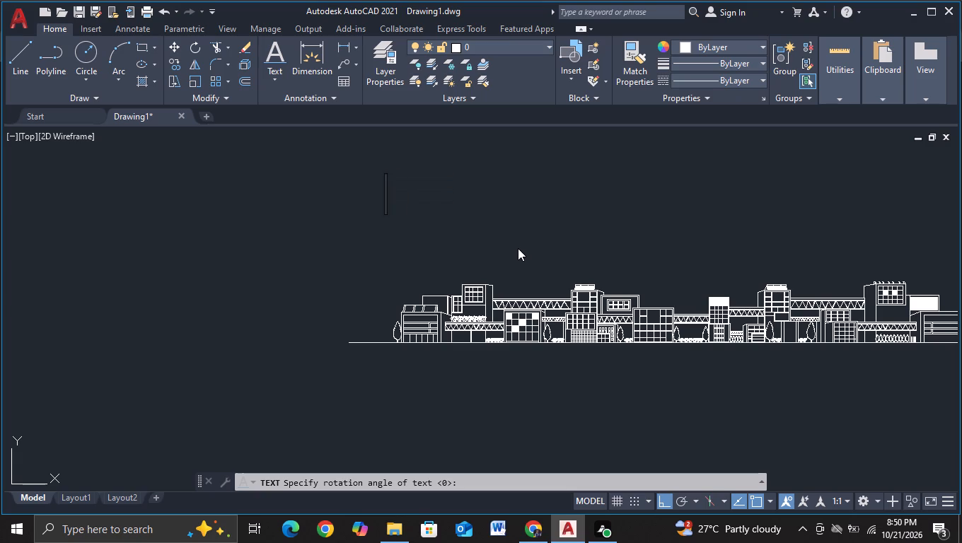
key(m)
key(BackSpace)
text(COM)
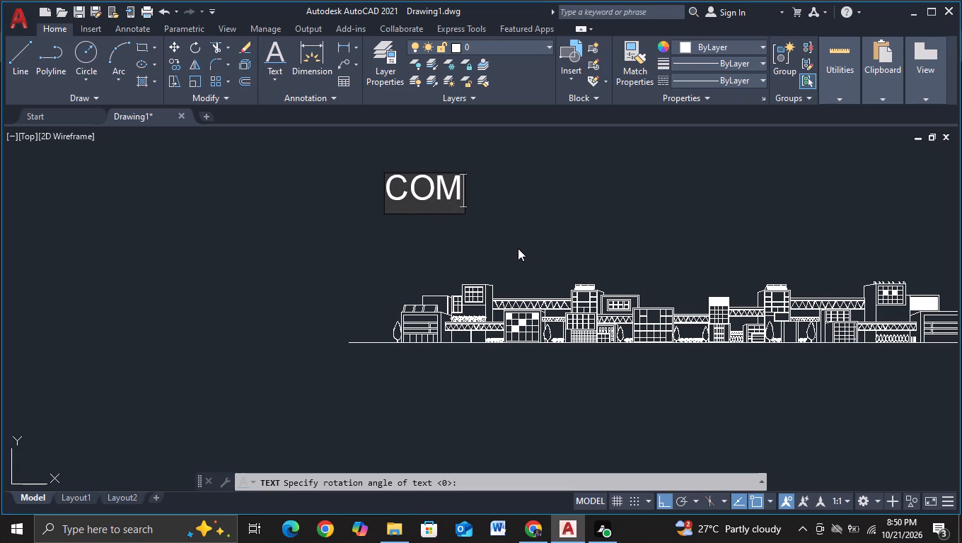
text(PH)
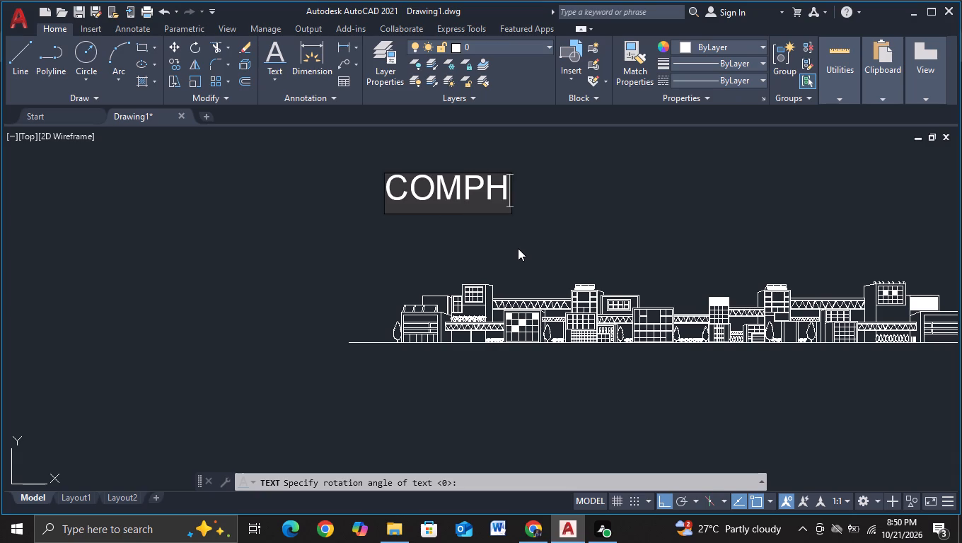
key(BackSpace)
key(r)
text(EH)
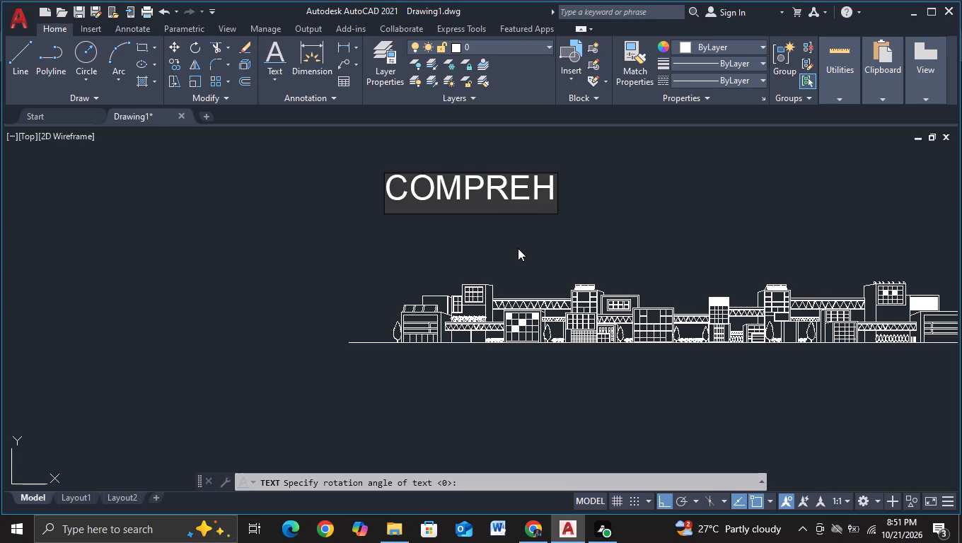
key(e)
text(NSIVE)
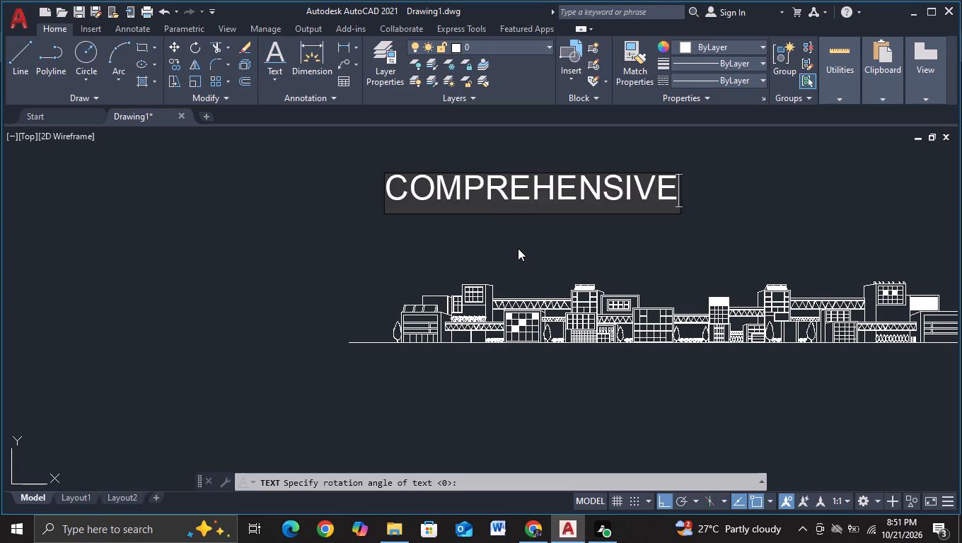
key(space)
key(space)
key(space)
Continue the title with the word "ARCHITECTURAL", correcting its spelling and adding three spaces after it.
text(AR)
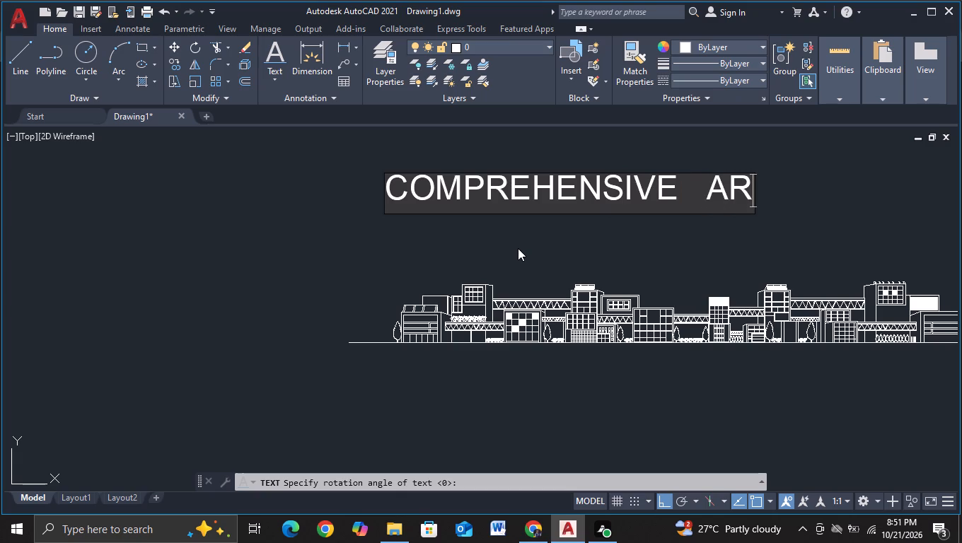
key(c)
text(HITURE)
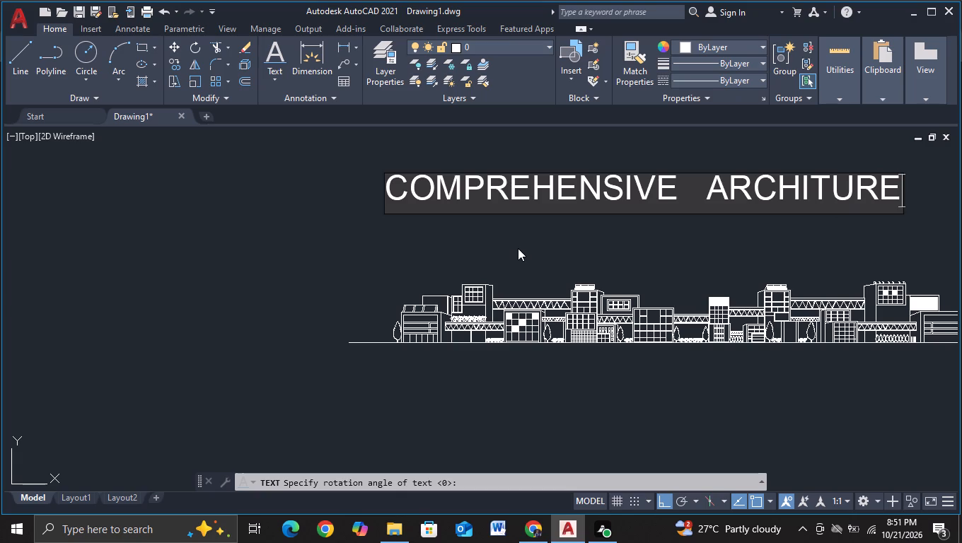
key(BackSpace)
key(BackSpace)
key(BackSpace)
key(BackSpace)
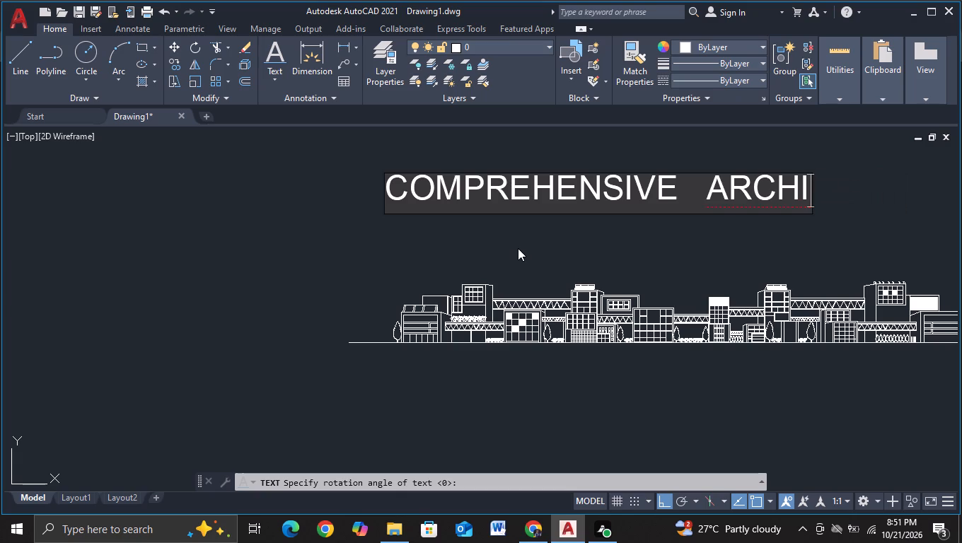
text(TEC)
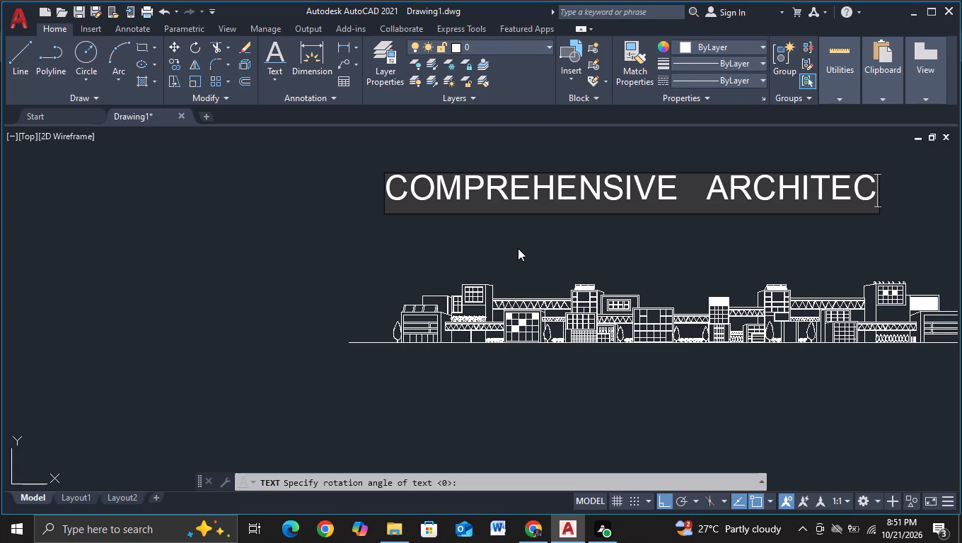
text(TUA)
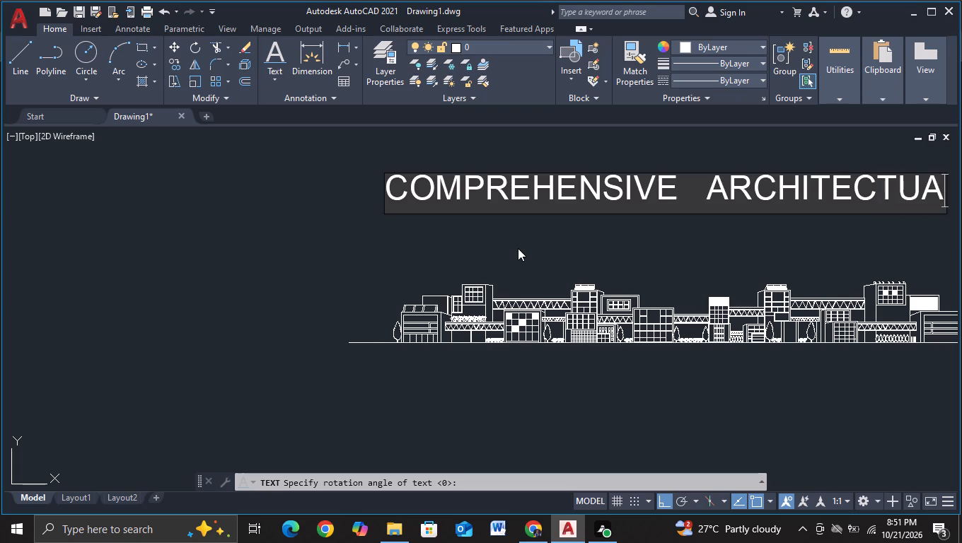
key(l)
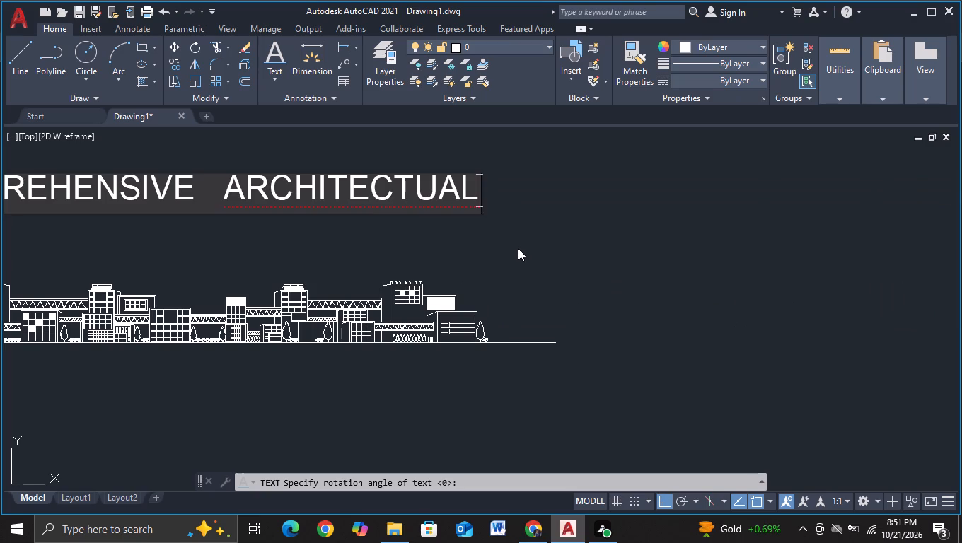
key(BackSpace)
key(BackSpace)
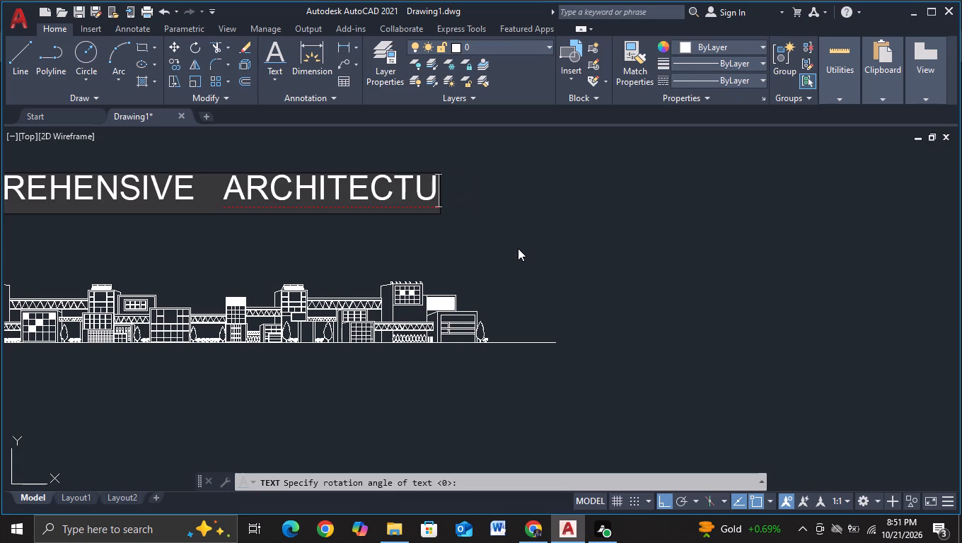
text(RAK)
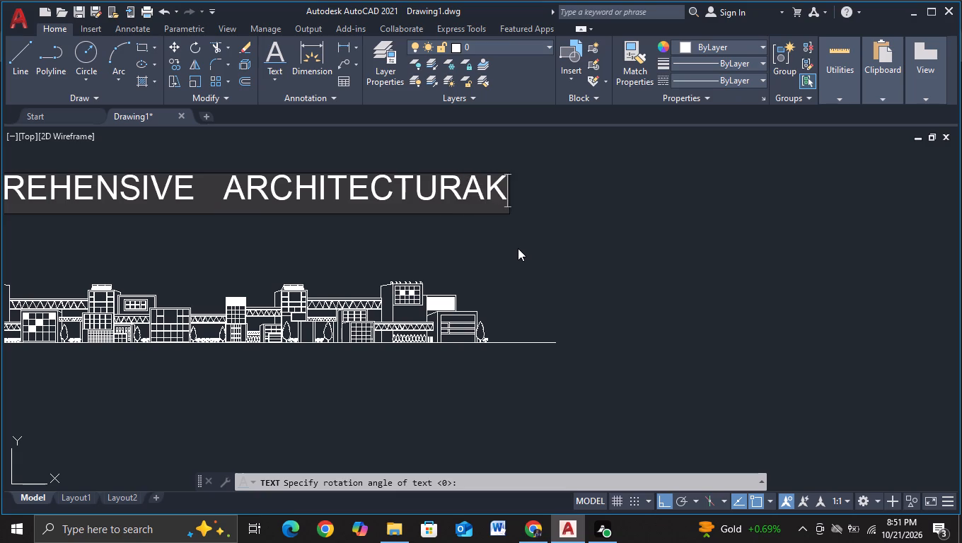
key(BackSpace)
text(L)
key(space)
key(space)
key(space)
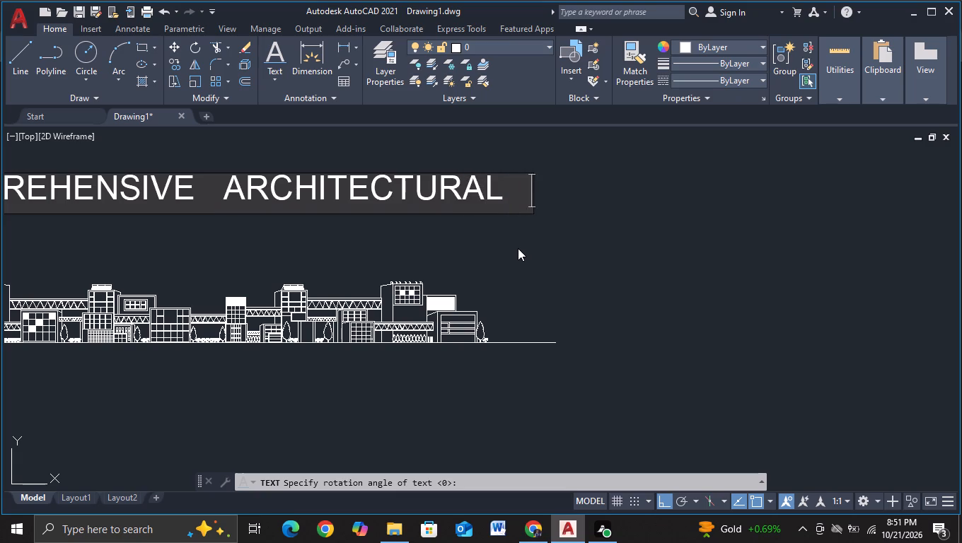
Continue the title with "INTERLOCKING" followed by four spaces and "CUBE" followed by three spaces.
text(INT)
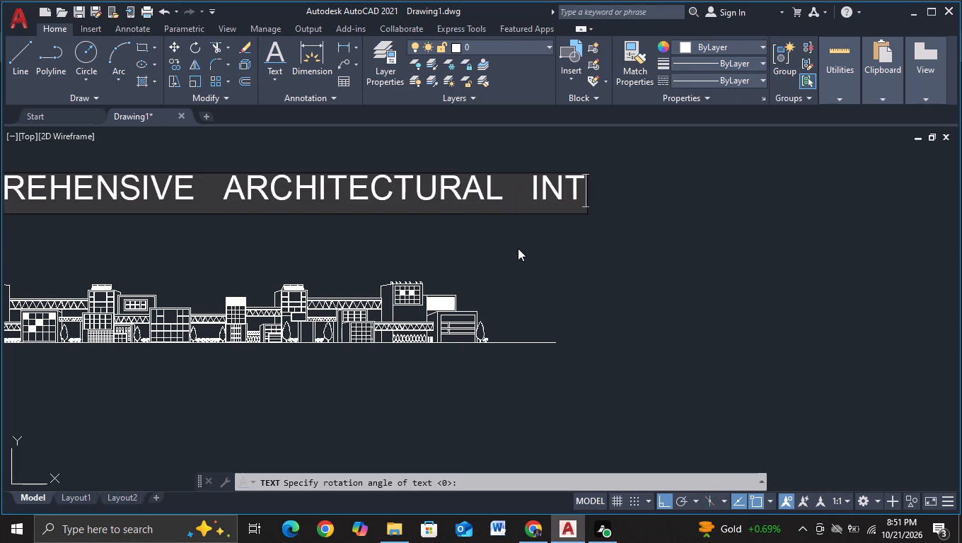
text(ER)
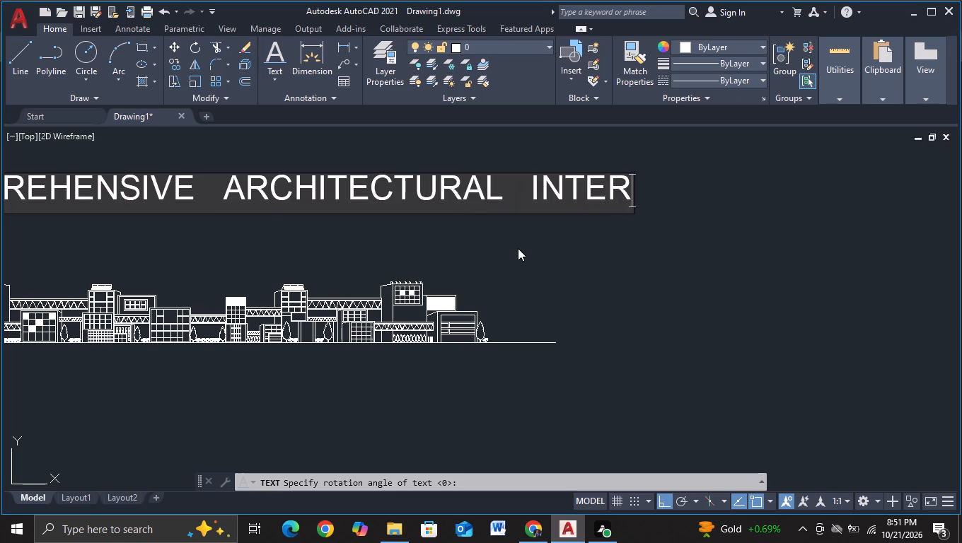
text(LOCKING)
key(space)
key(space)
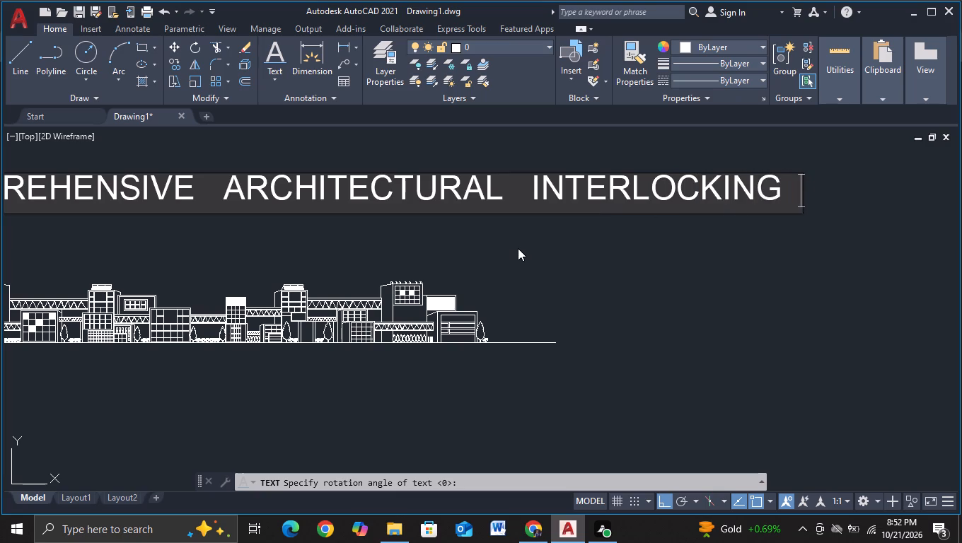
key(space)
key(space)
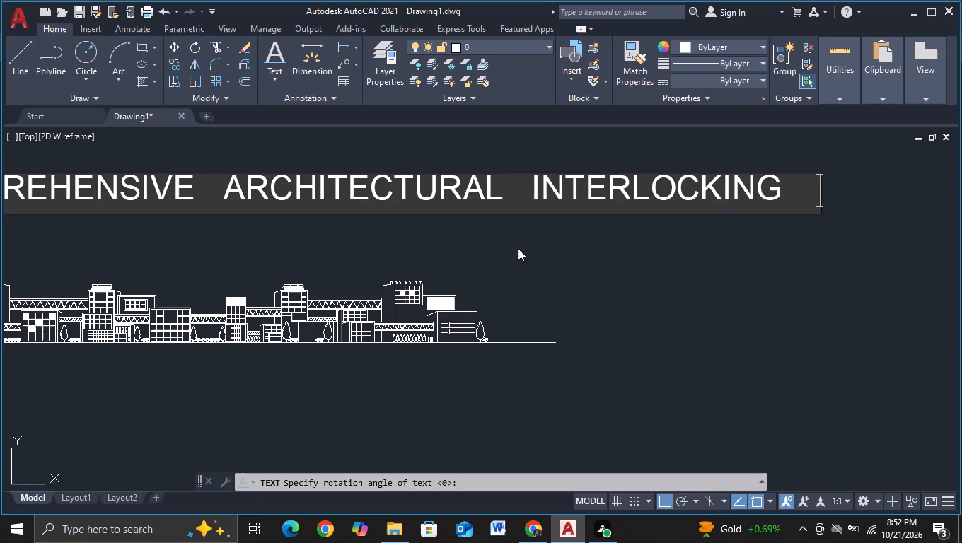
text(CUBE)
key(space)
key(space)
key(space)
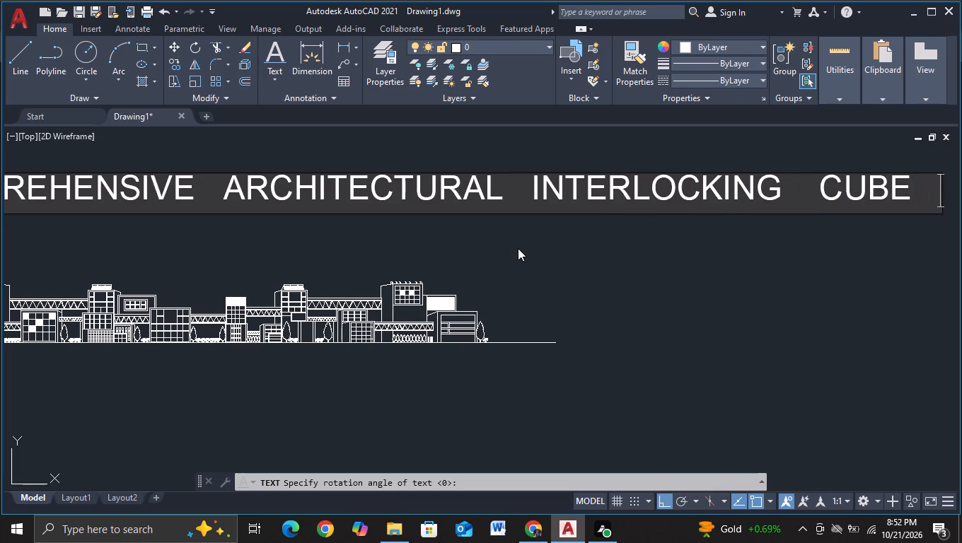
Add the word "MEGA" to the title, followed by three spaces.
text(ME)
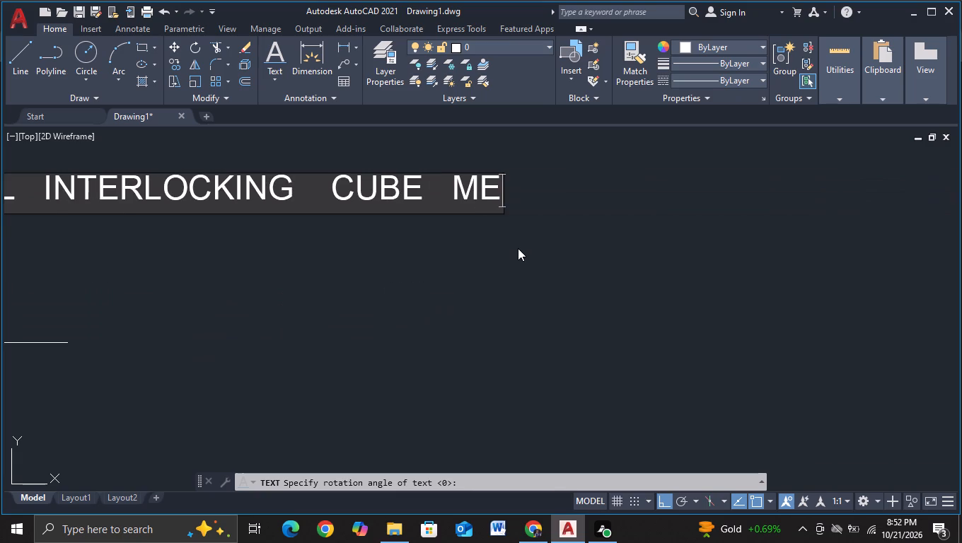
text(GA)
key(space)
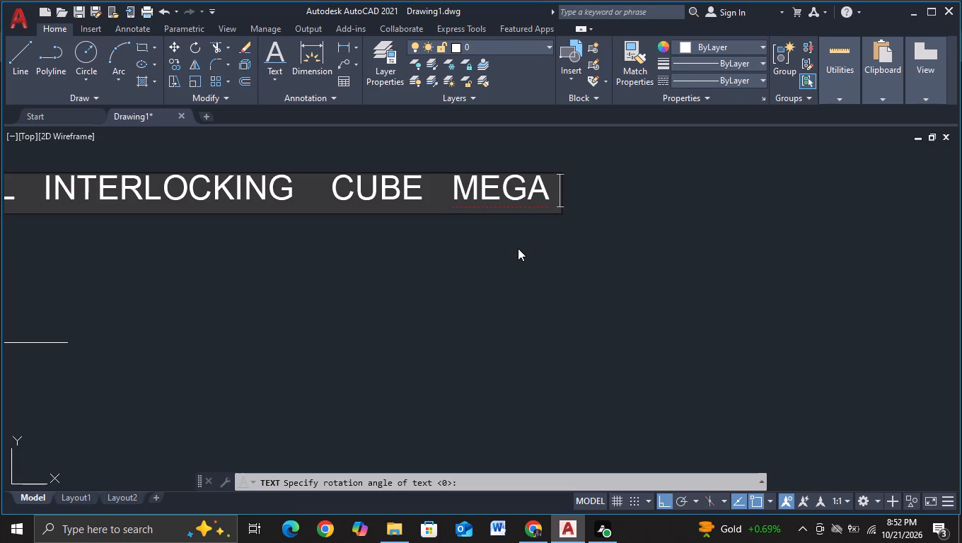
text(CAM)
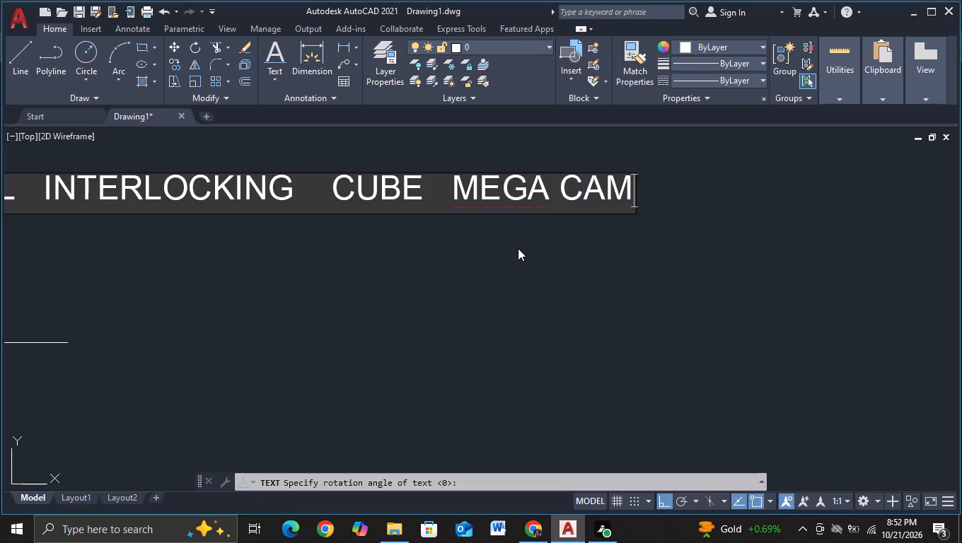
key(BackSpace)
key(BackSpace)
key(BackSpace)
key(BackSpace)
key(BackSpace)
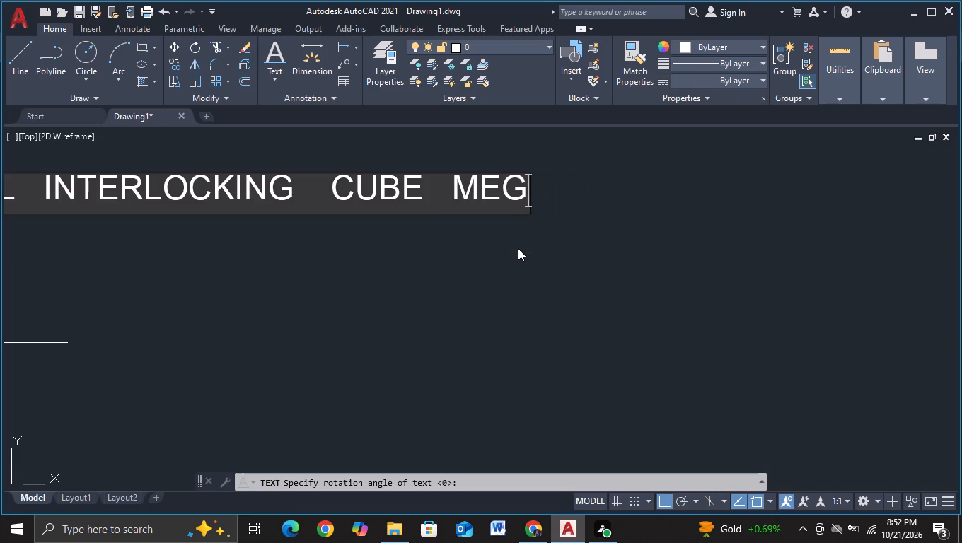
key(a)
key(space)
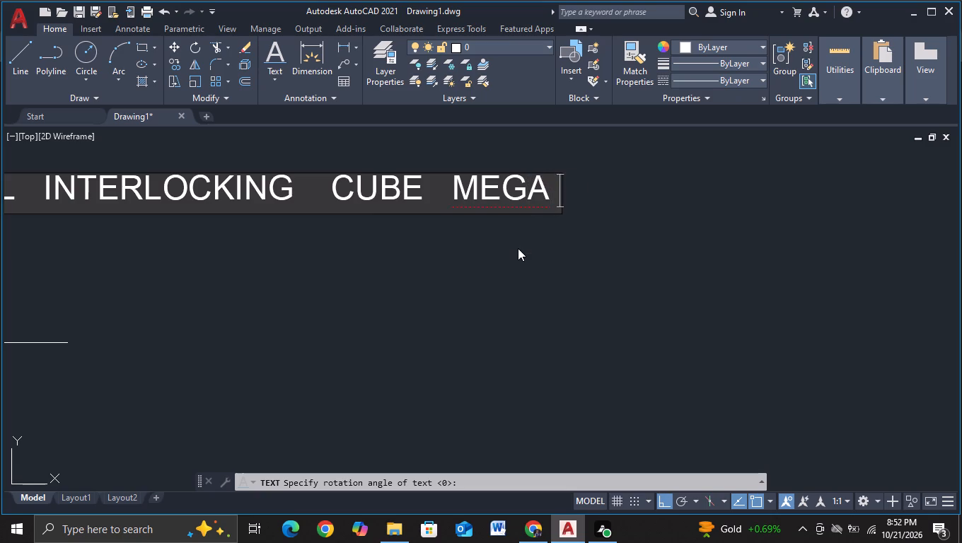
key(space)
key(space)
Complete the title with "CAMPUC", "MASTER" and "PLAN", three spaces apart, and finish the text on a single line.
text(CAMPUC)
key(space)
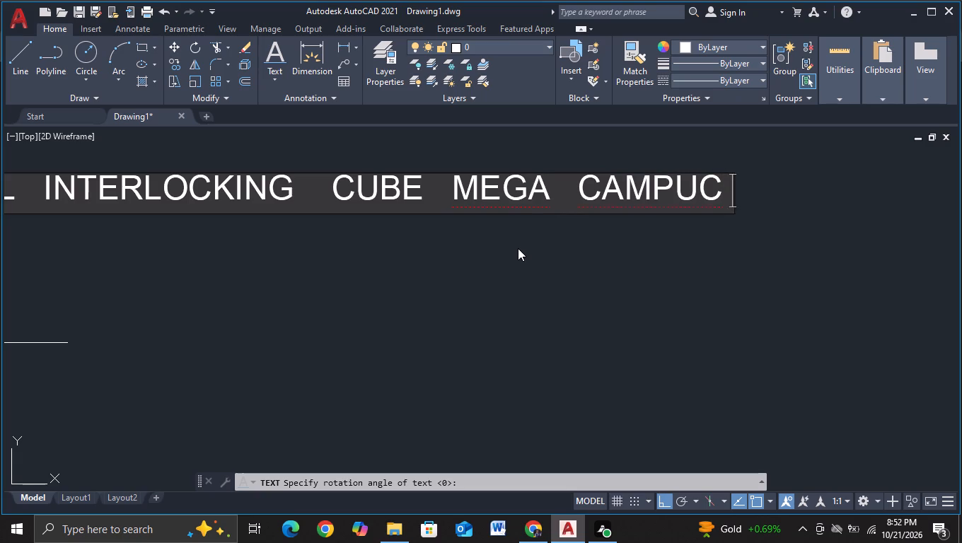
key(space)
key(space)
text(MASTER)
key(space)
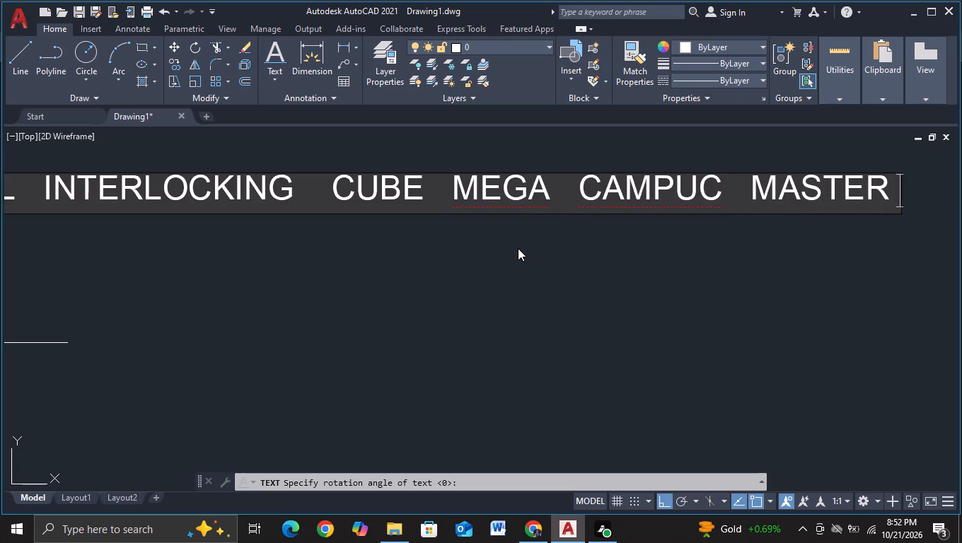
key(space)
key(space)
text(PLAN)
key(space)
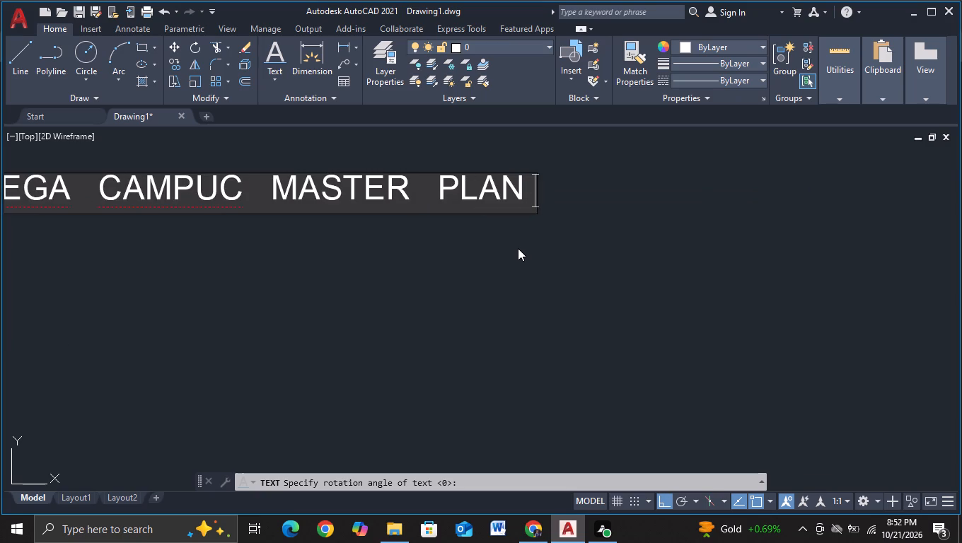
key(Return)
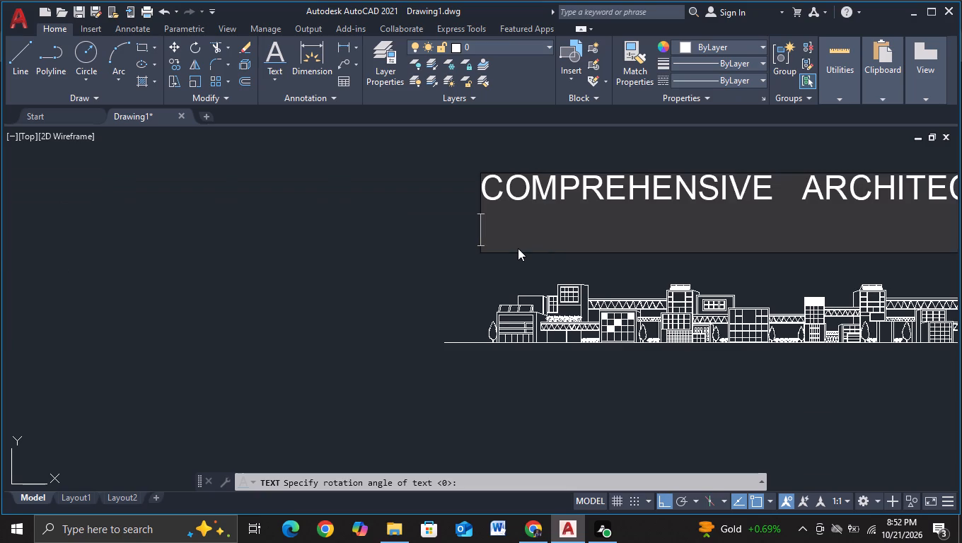
key(BackSpace)
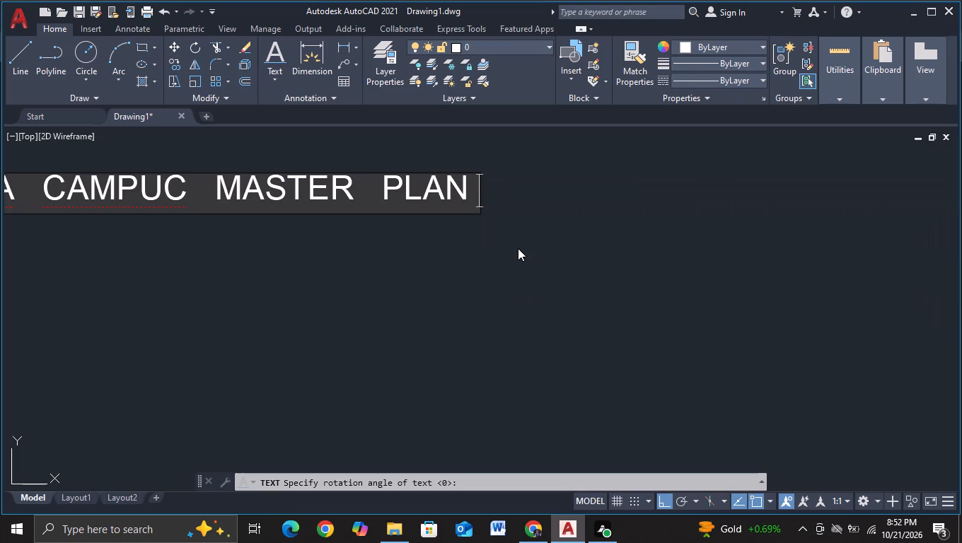
click(526, 257)
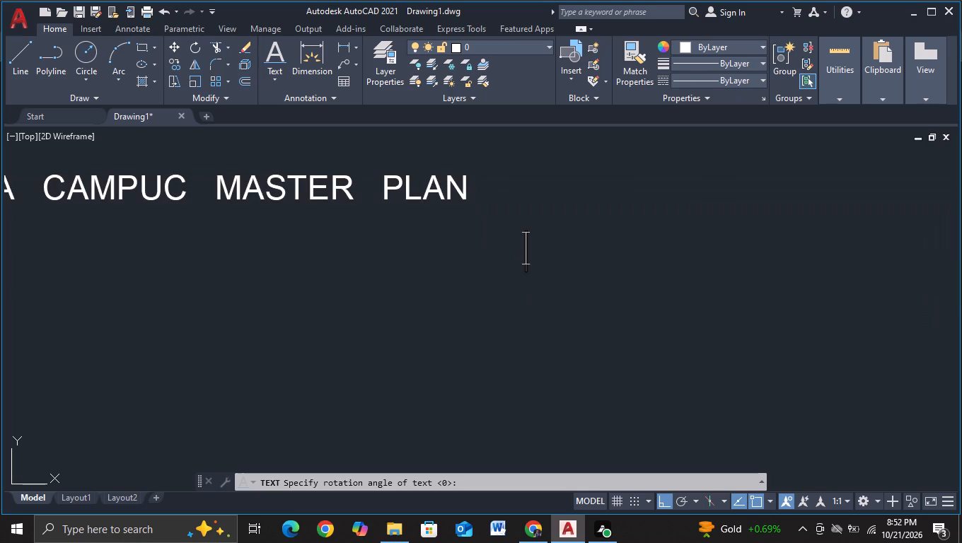
key(Escape)
Rotate the vertical title text 90° so that it reads horizontally.
scroll(526, 257, down, 4)
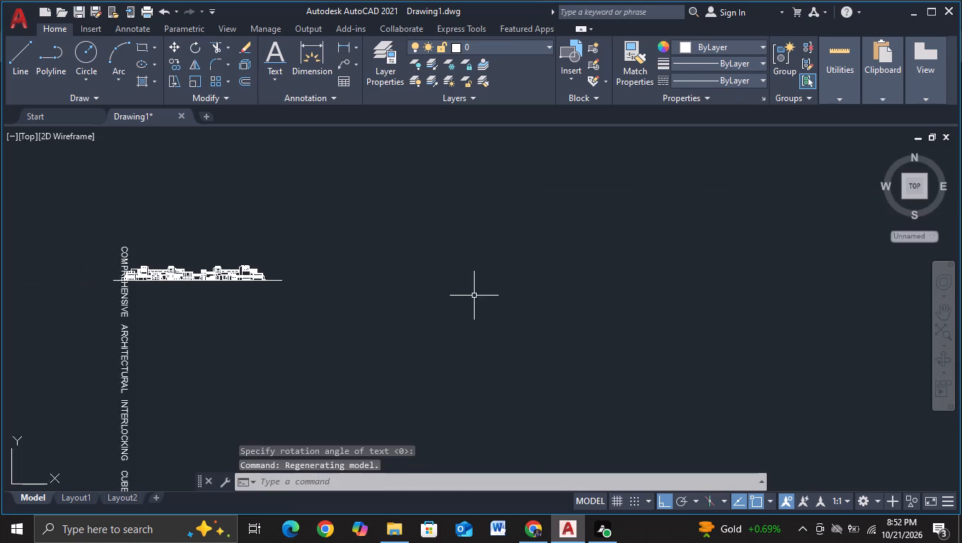
scroll(474, 296, down, 1)
middle_drag(460, 329, 485, 221)
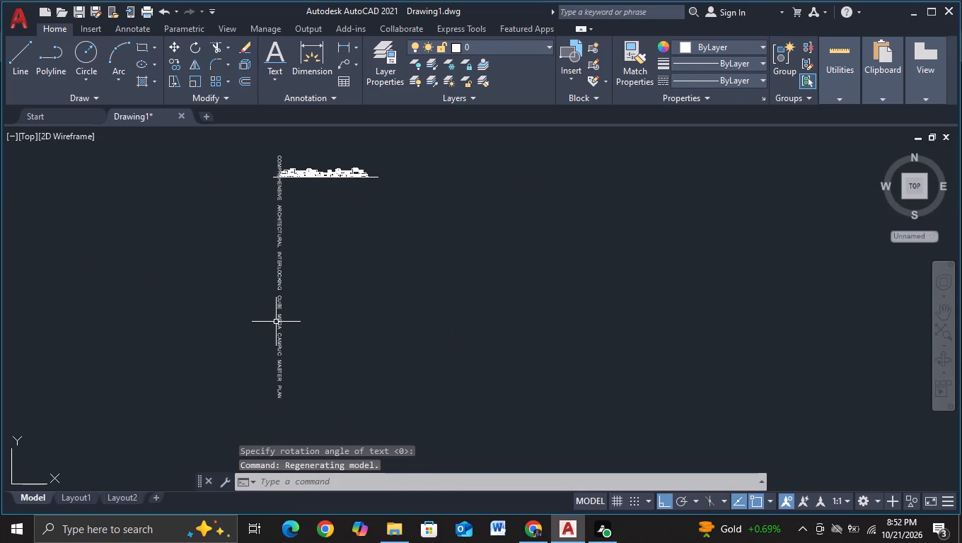
click(279, 320)
key(r)
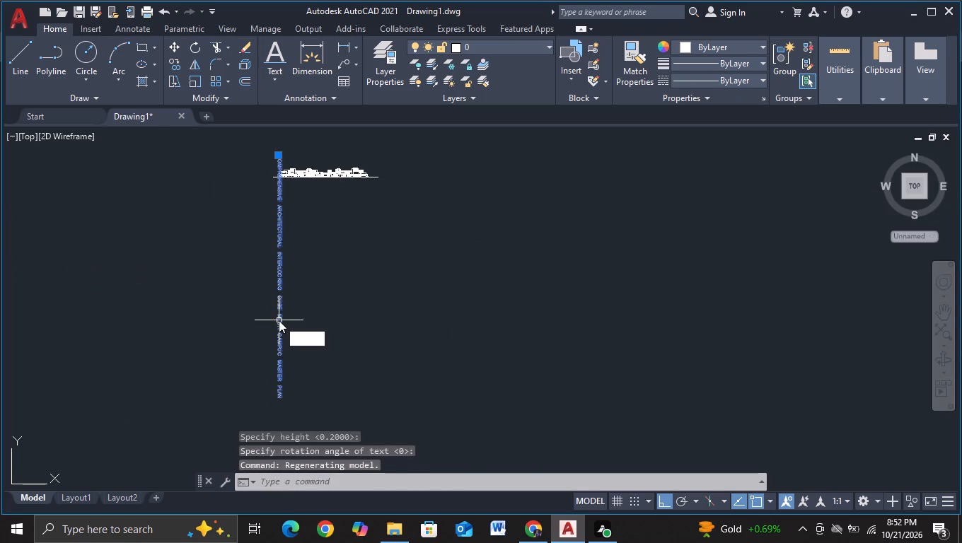
click(371, 360)
click(274, 324)
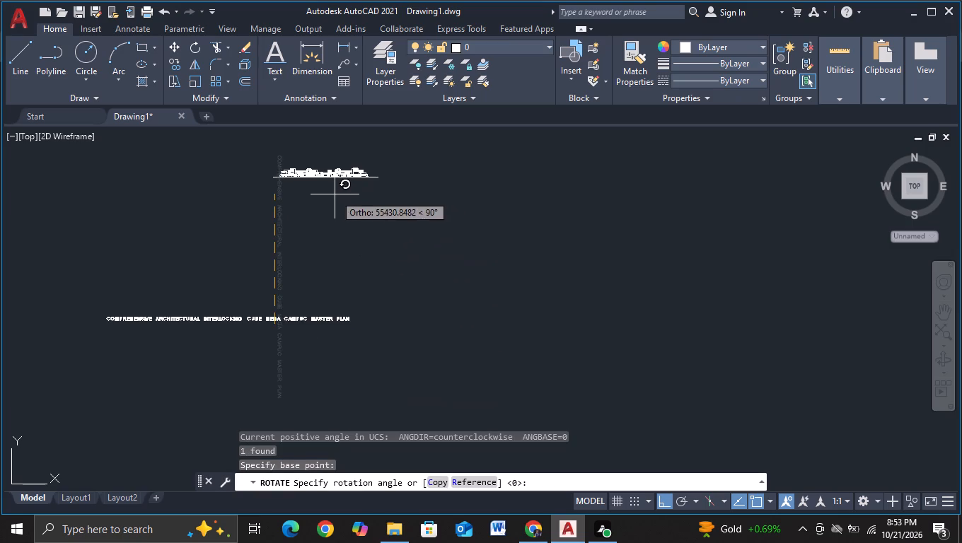
click(335, 194)
Move the horizontal title, with Ortho off, from below the elevation to just above the buildings.
click(270, 315)
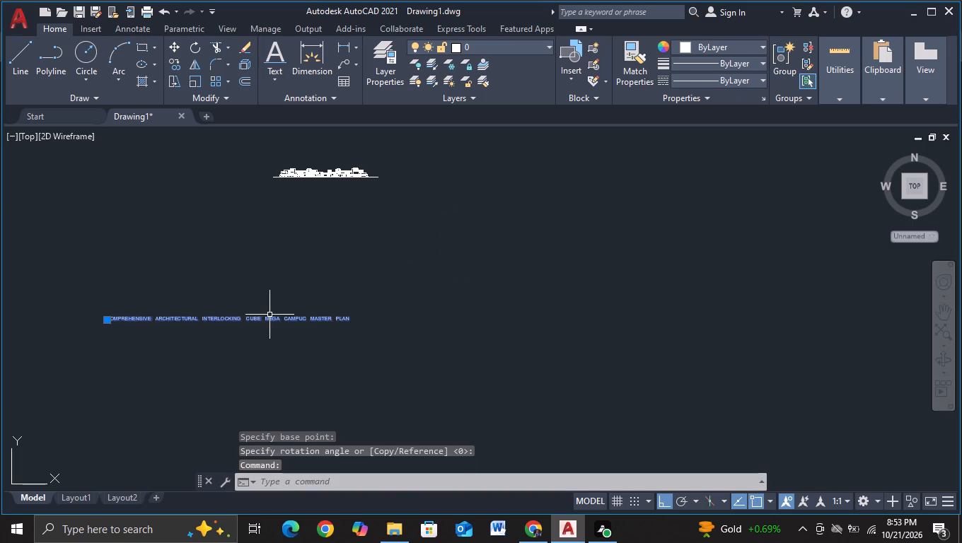
key(m)
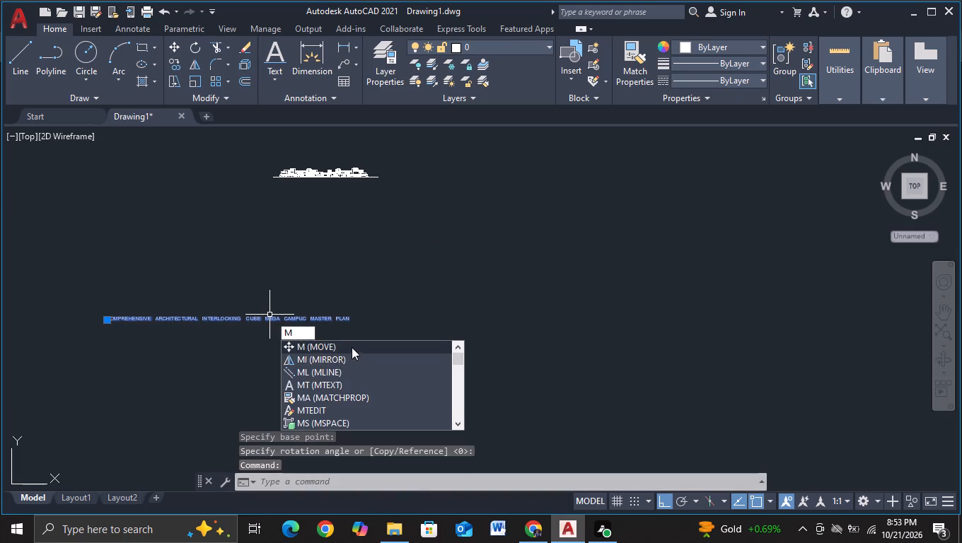
click(352, 347)
click(272, 324)
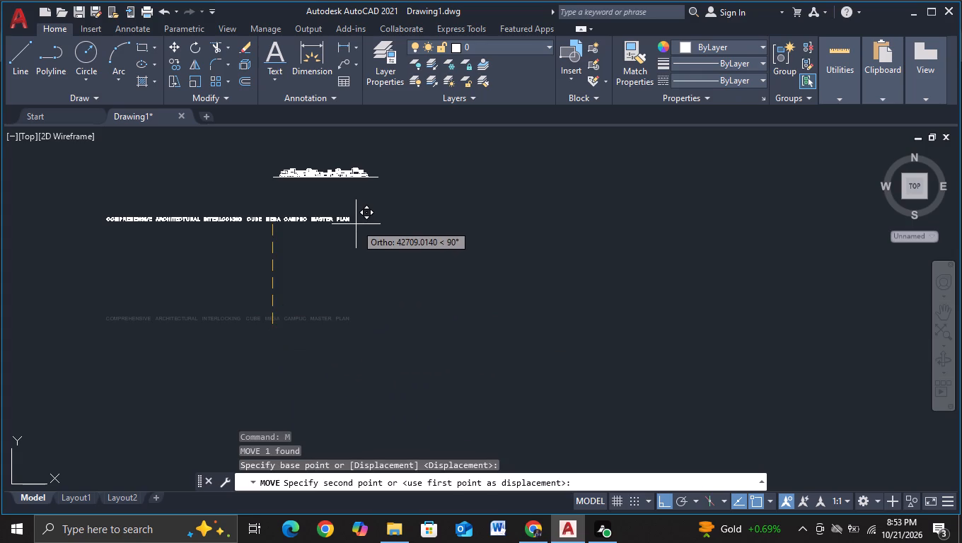
key(F8)
middle_drag(357, 223, 338, 330)
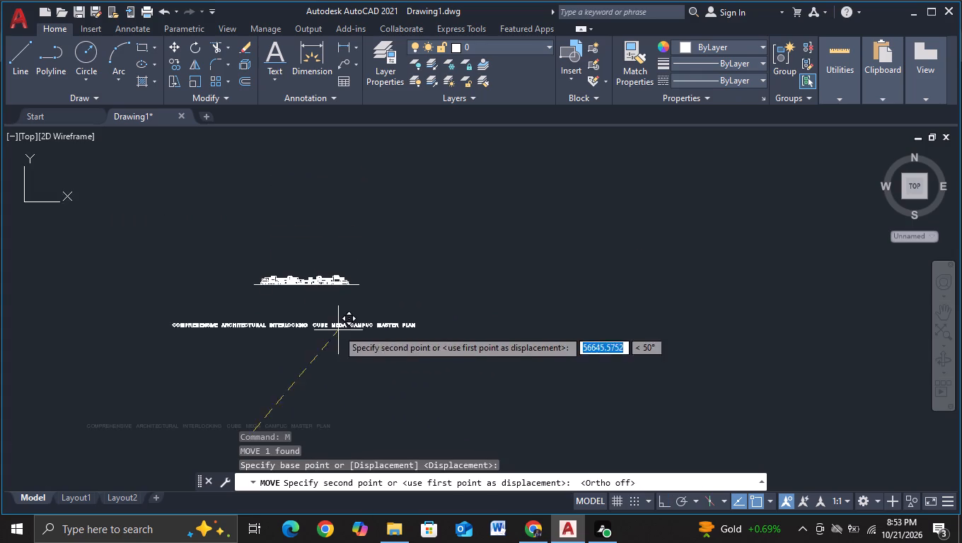
scroll(336, 301, up, 4)
middle_drag(348, 301, 367, 400)
scroll(303, 241, down, 1)
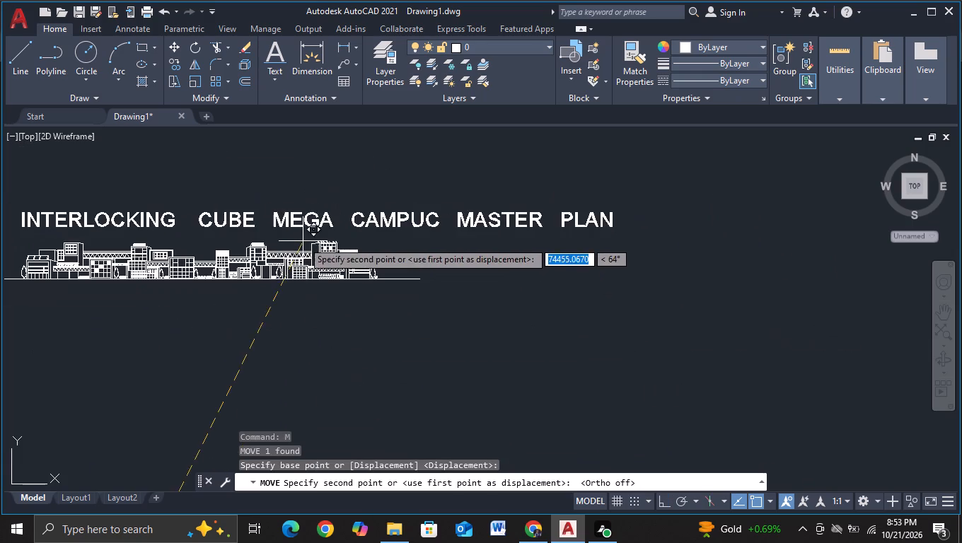
scroll(312, 230, down, 2)
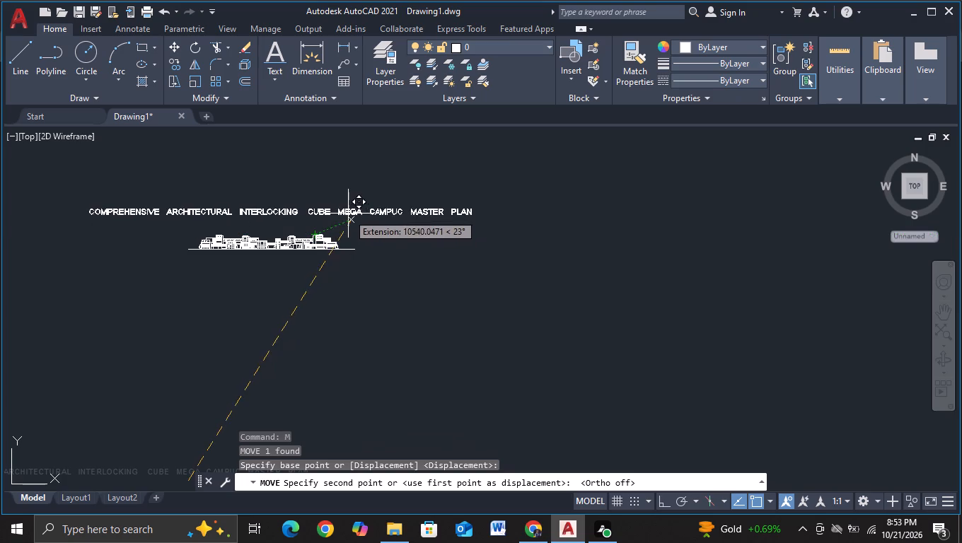
click(348, 214)
Scale the title text down from a base point near its middle to roughly the length of the ground line.
click(268, 210)
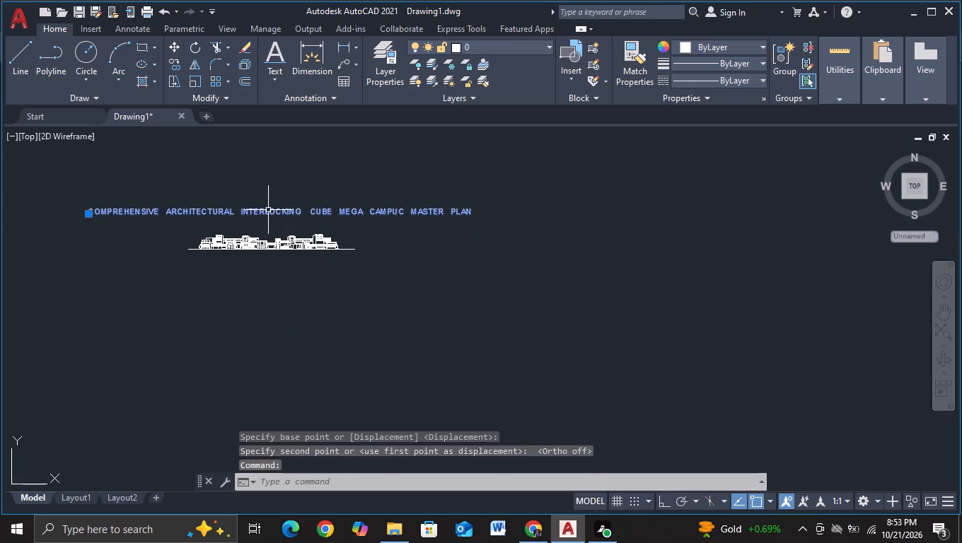
key(s)
click(341, 252)
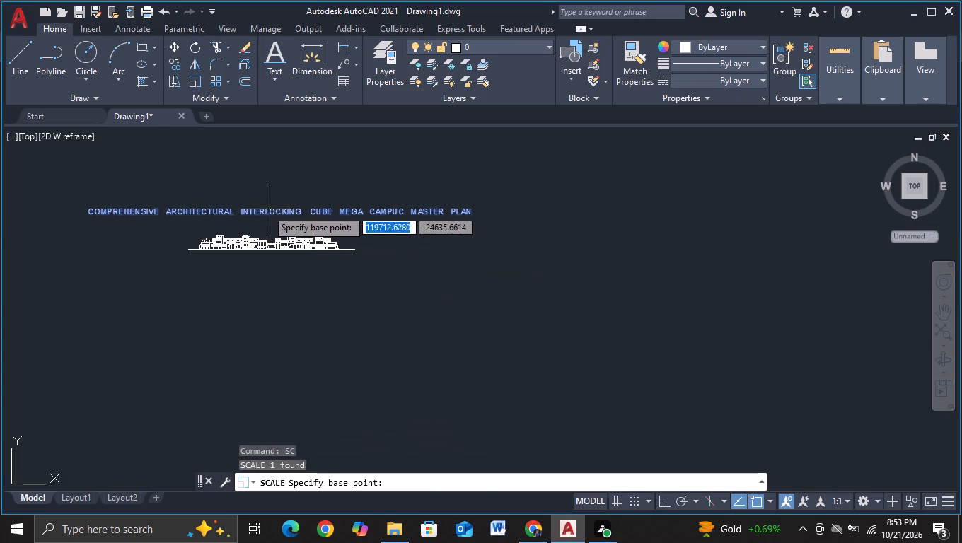
click(267, 209)
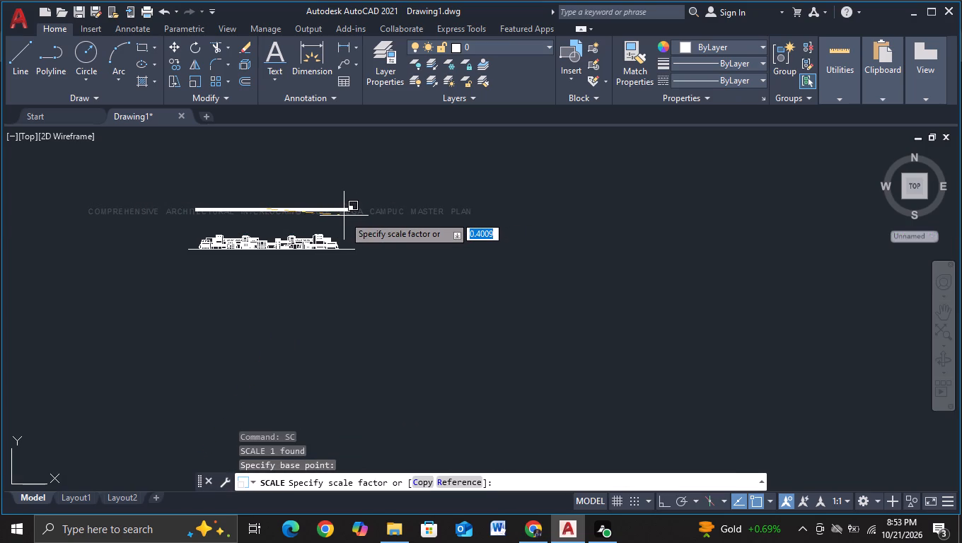
click(354, 218)
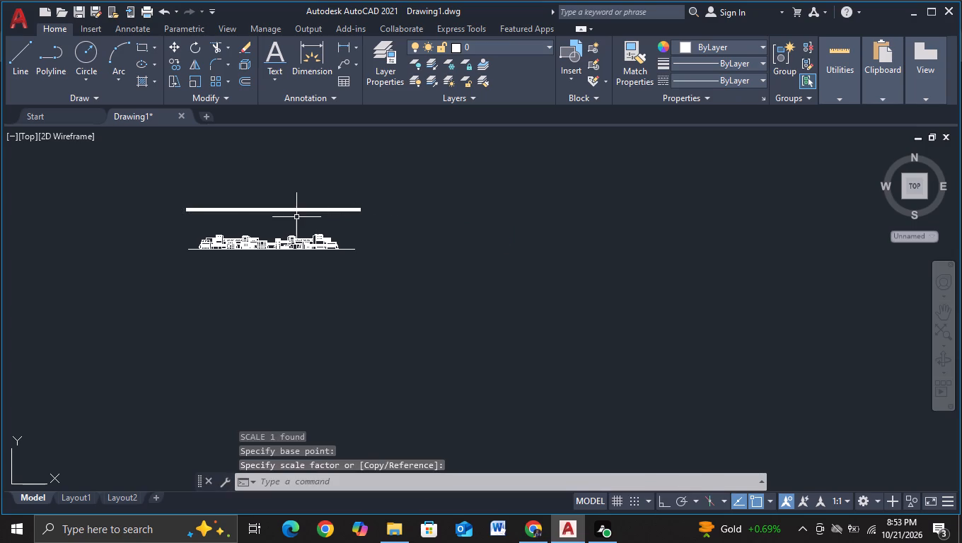
Move the scaled title about 1392 units down towards the buildings, keeping it roughly centred above the elevation.
scroll(296, 217, up, 2)
middle_drag(284, 225, 398, 219)
click(366, 196)
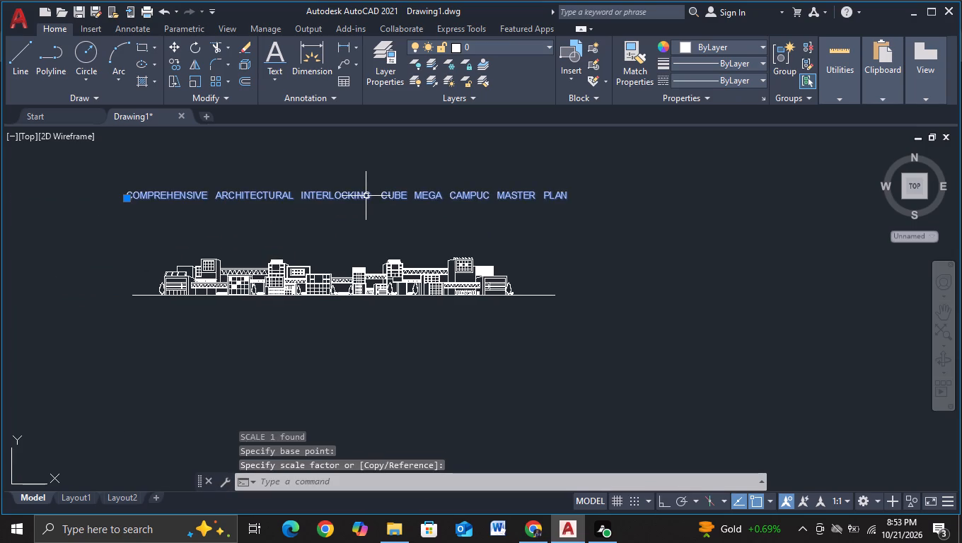
key(m)
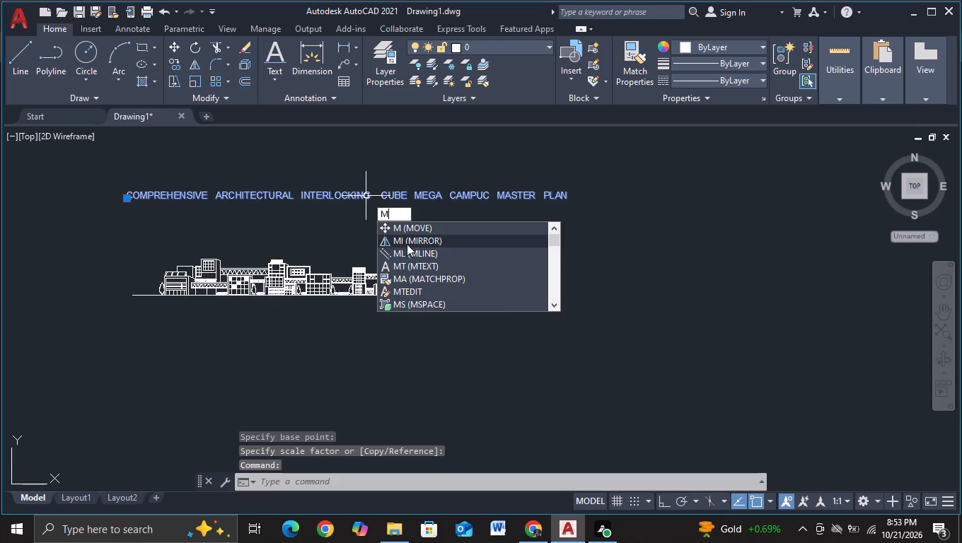
click(410, 229)
click(377, 195)
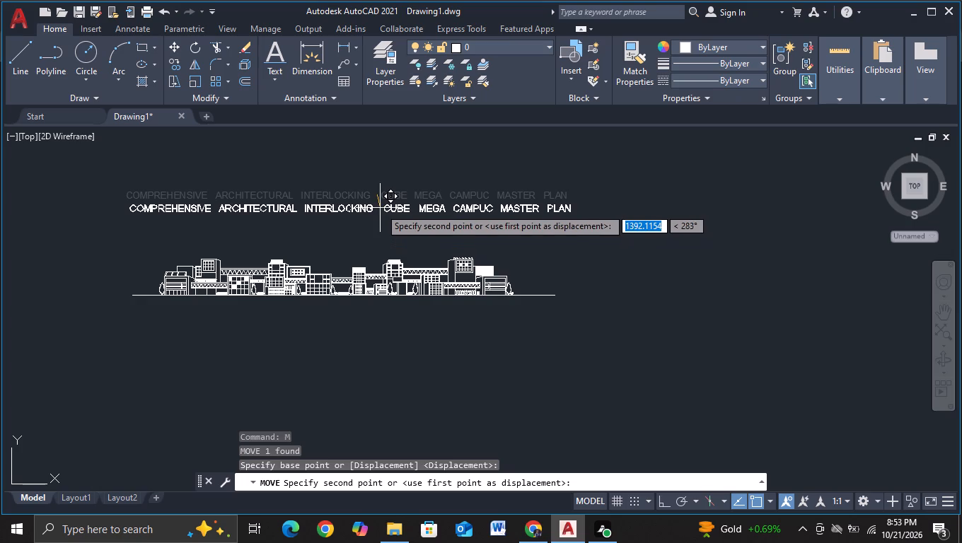
click(380, 208)
middle_drag(397, 247, 422, 223)
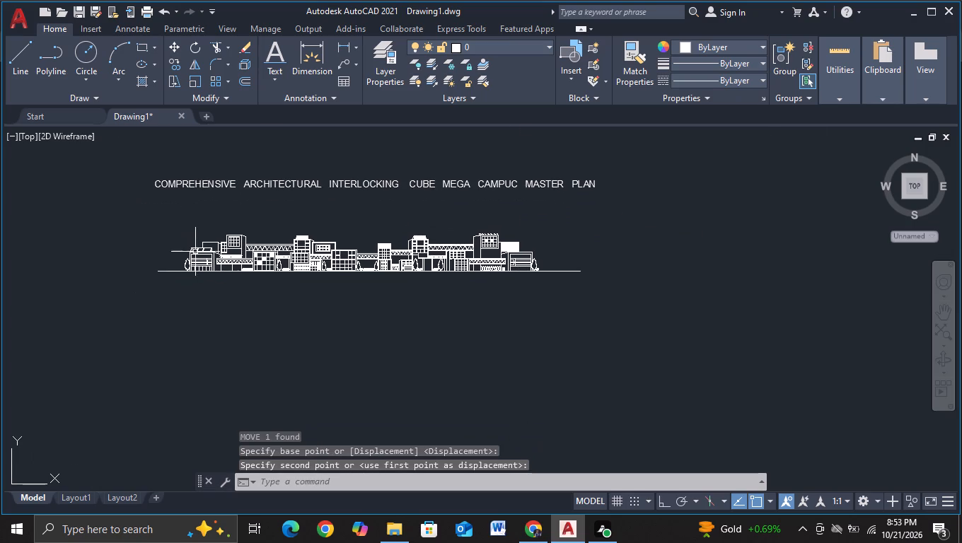
Draw a slanted panel outline, open at the bottom and about 469 units long on top, above the narrow window block beside the tall left block.
scroll(218, 275, up, 2)
middle_drag(233, 313, 223, 365)
middle_drag(335, 350, 253, 335)
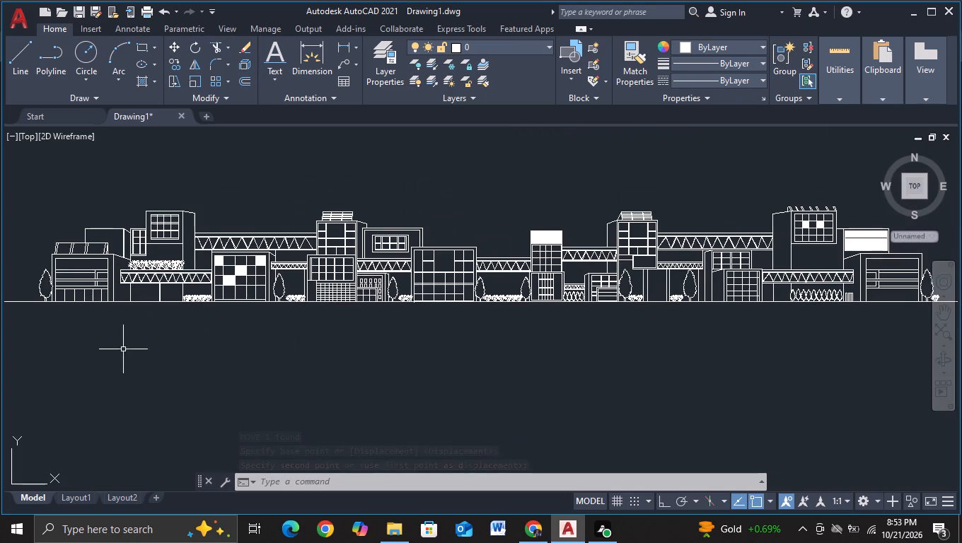
middle_drag(128, 349, 178, 362)
scroll(137, 307, up, 2)
middle_drag(234, 327, 235, 448)
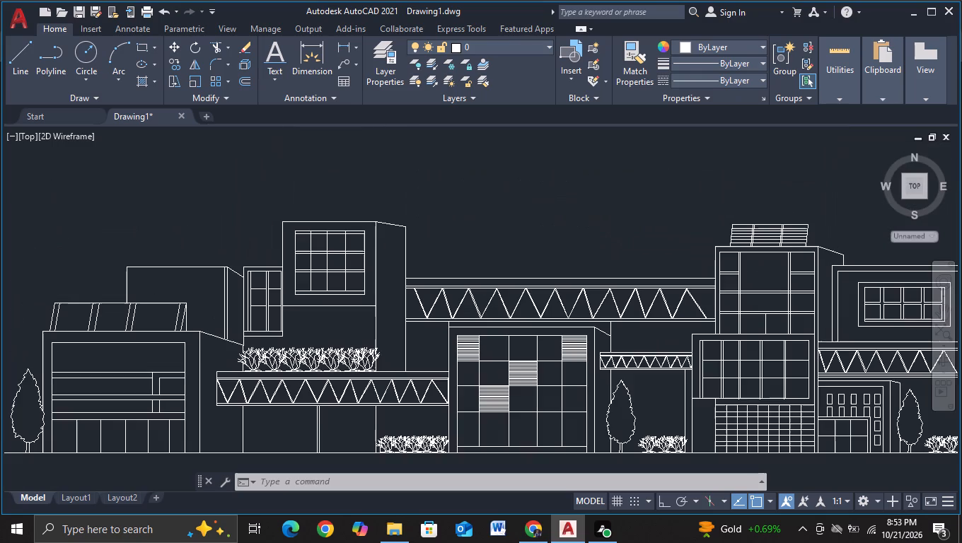
click(17, 52)
scroll(179, 177, up, 2)
middle_drag(234, 233, 86, 200)
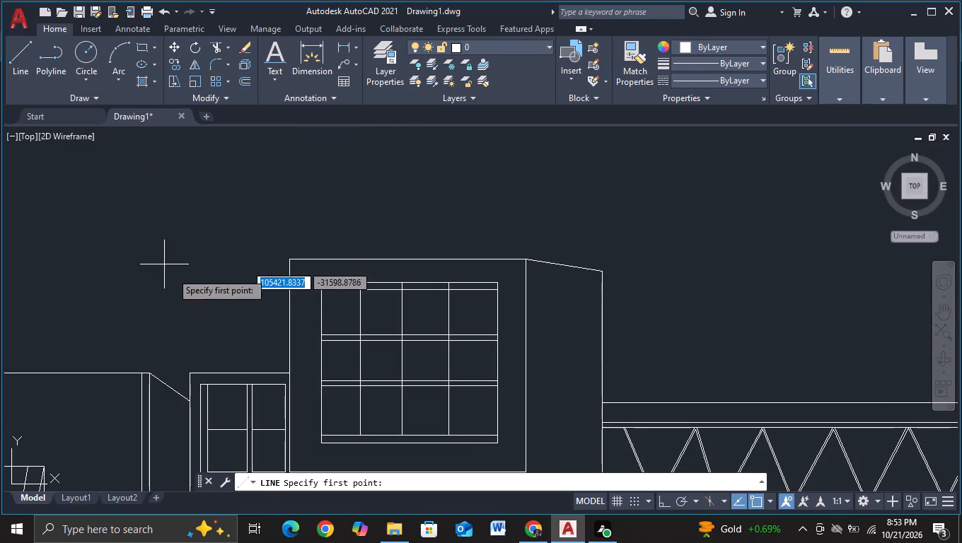
key(F3)
click(200, 373)
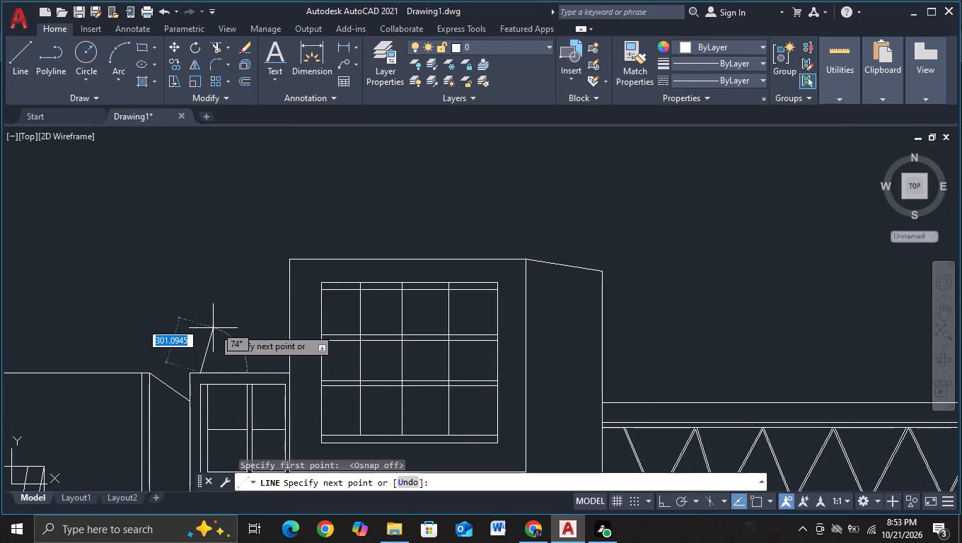
click(209, 337)
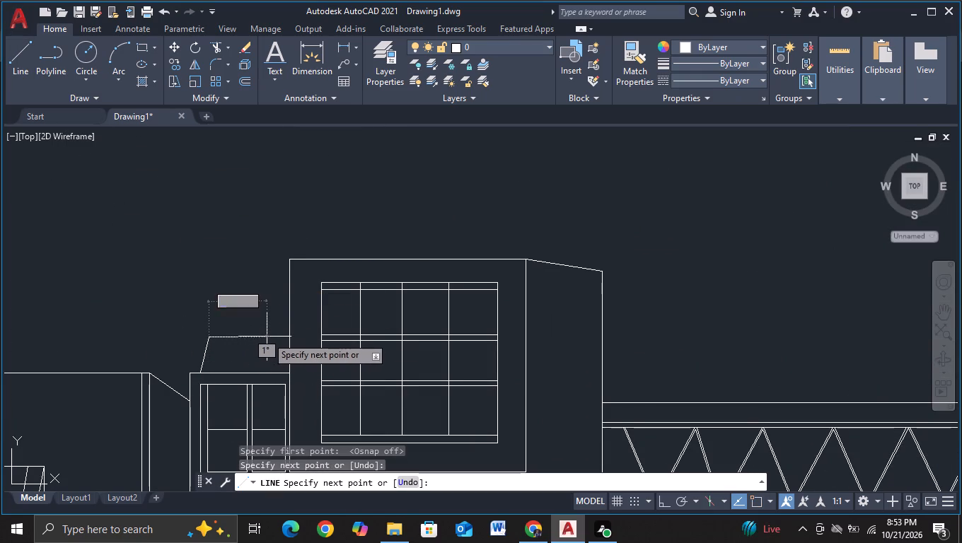
key(F8)
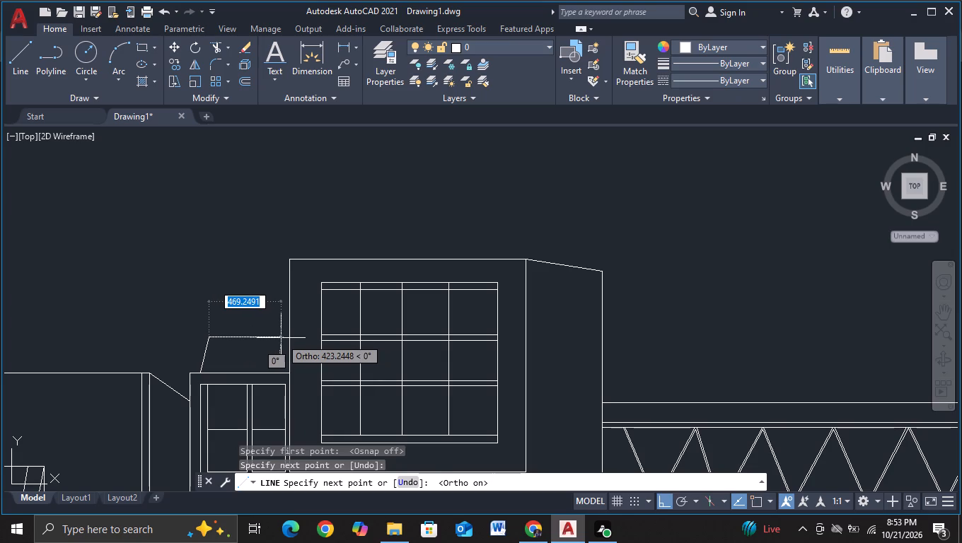
click(281, 338)
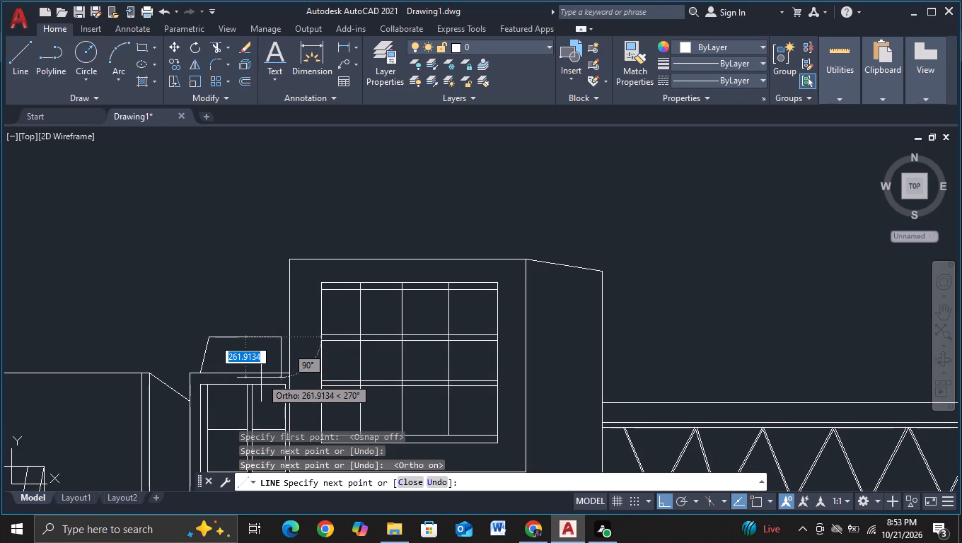
key(F8)
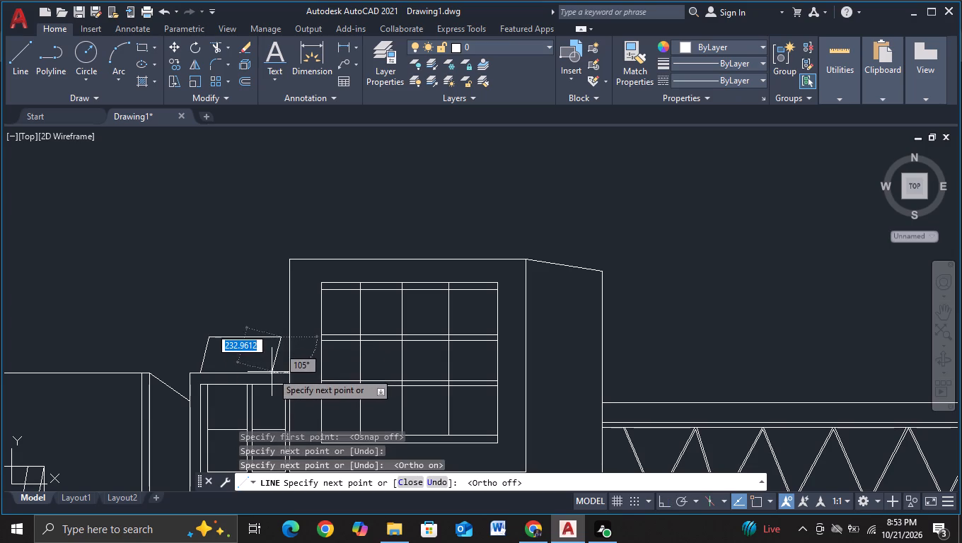
scroll(272, 372, up, 1)
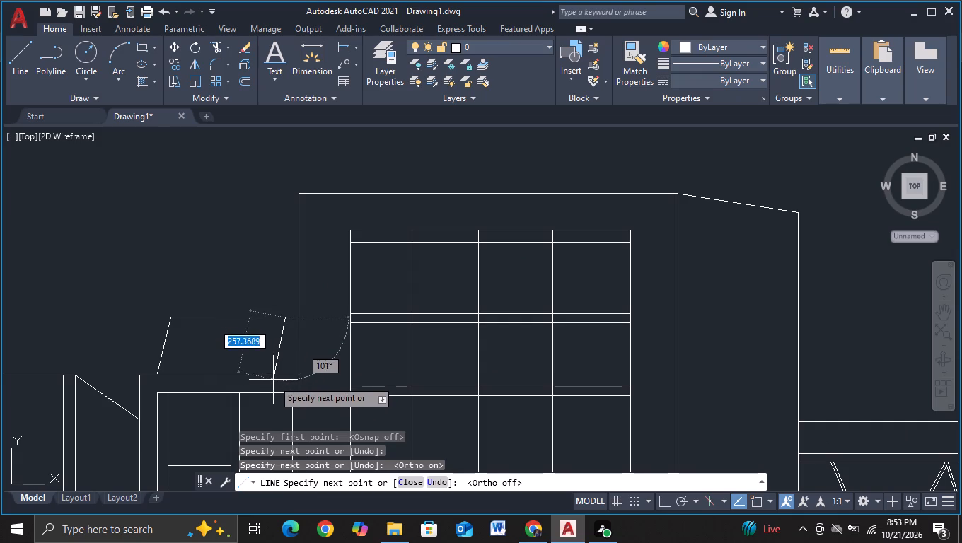
click(273, 380)
key(Escape)
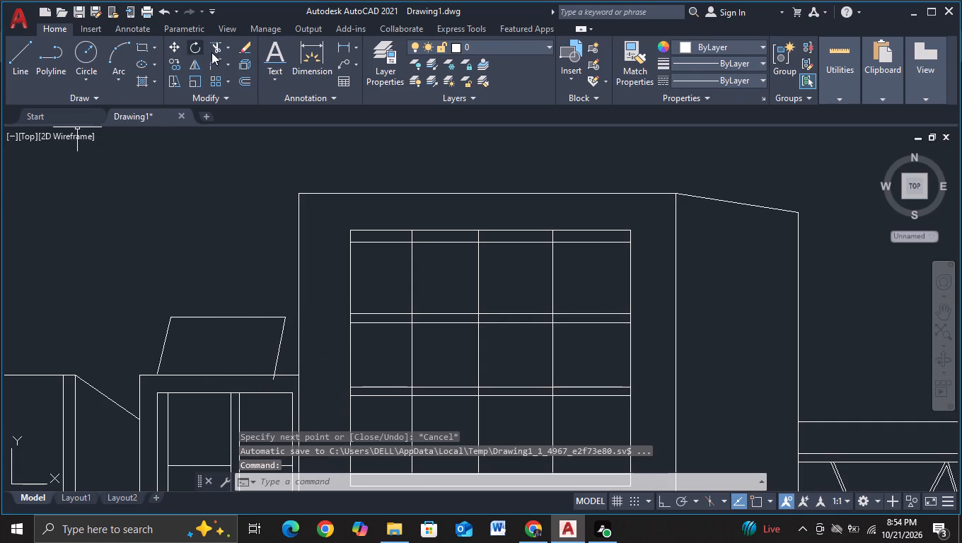
Trim the end of the panel's right slanted edge that overshoots the roof line.
click(211, 52)
click(273, 380)
key(Escape)
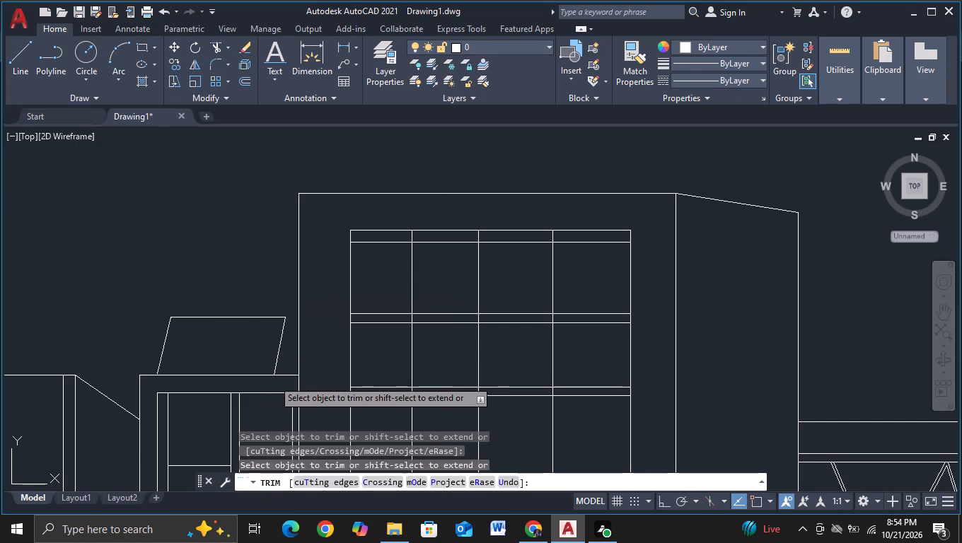
Copy the panel's left slanted edge to just inside itself and to just inside the right edge.
click(165, 339)
key(c)
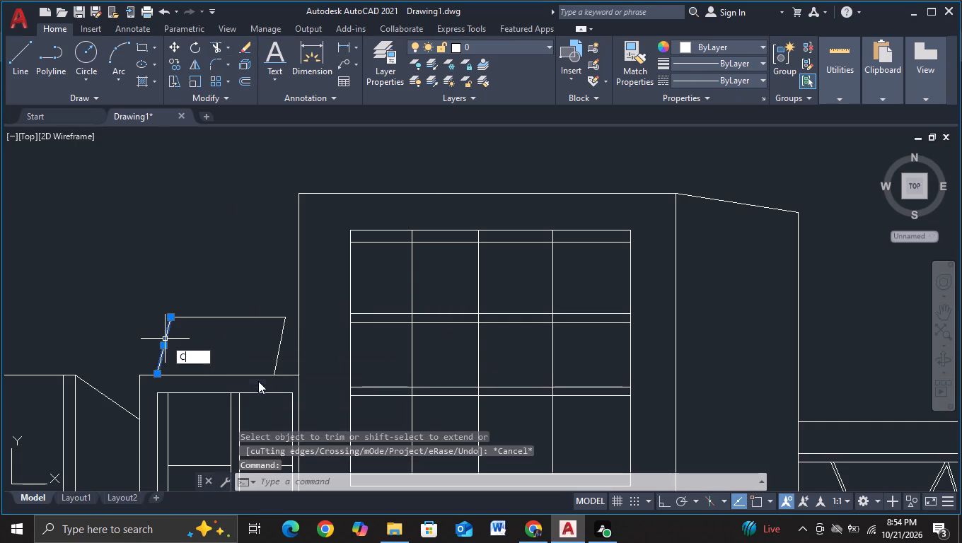
click(246, 386)
click(166, 346)
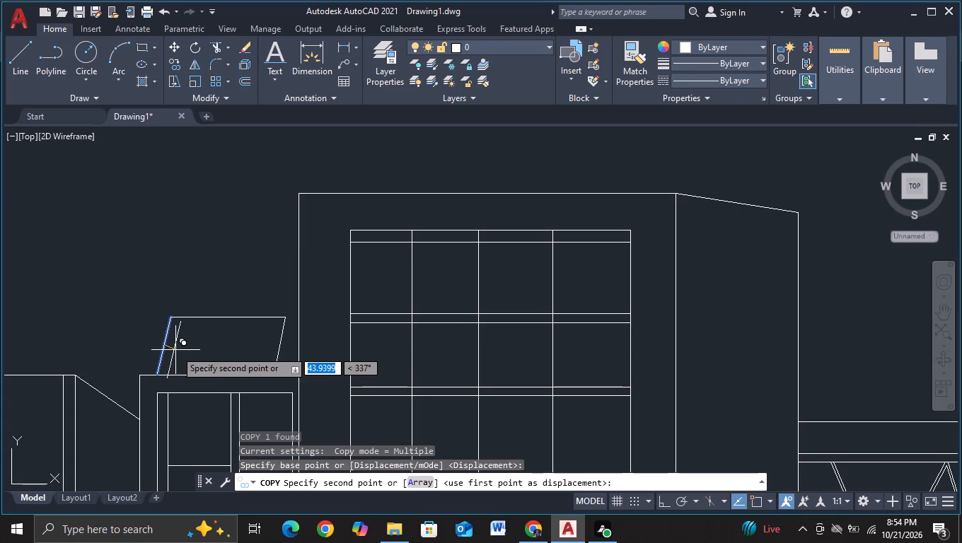
click(175, 346)
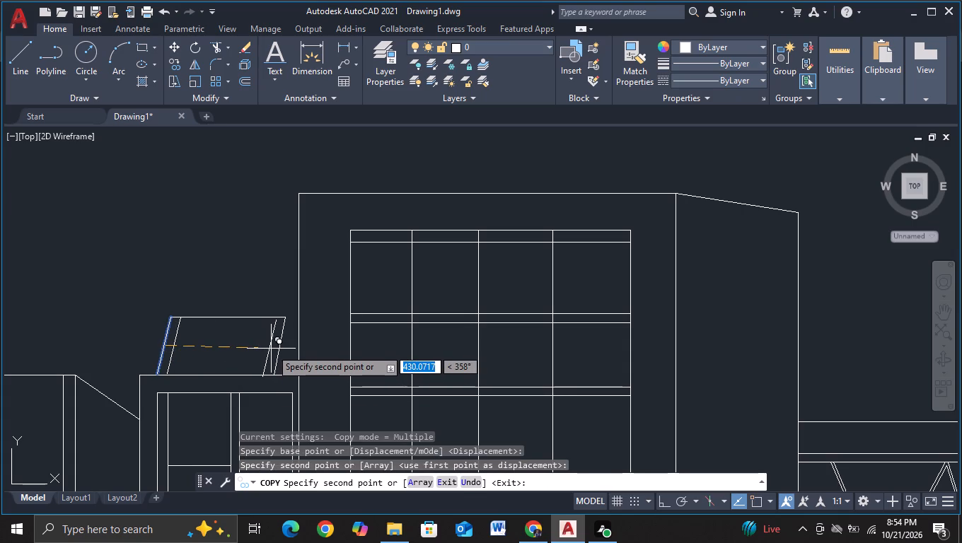
click(274, 346)
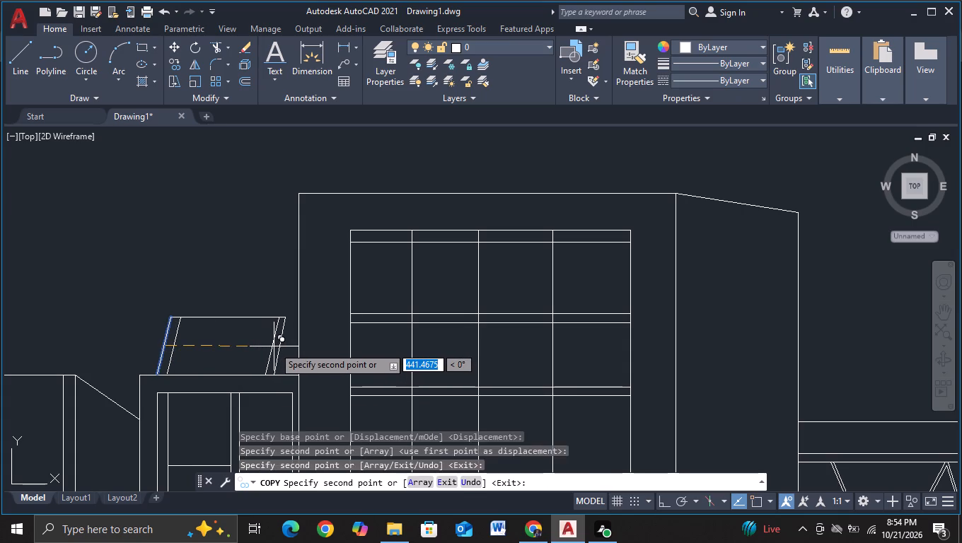
key(Escape)
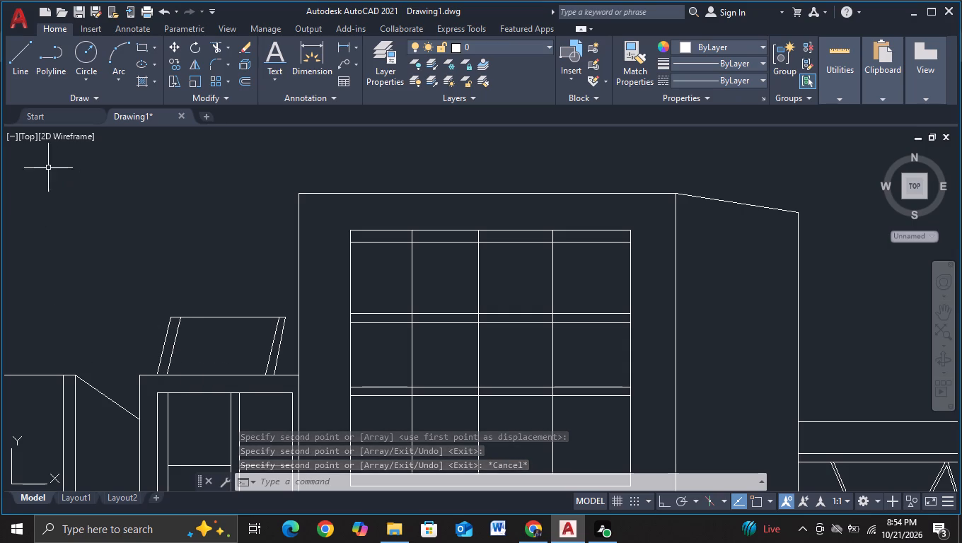
Copy the pair of left slanted lines about 210 units horizontally to the middle of the panel, with Ortho on.
drag(155, 344, 203, 343)
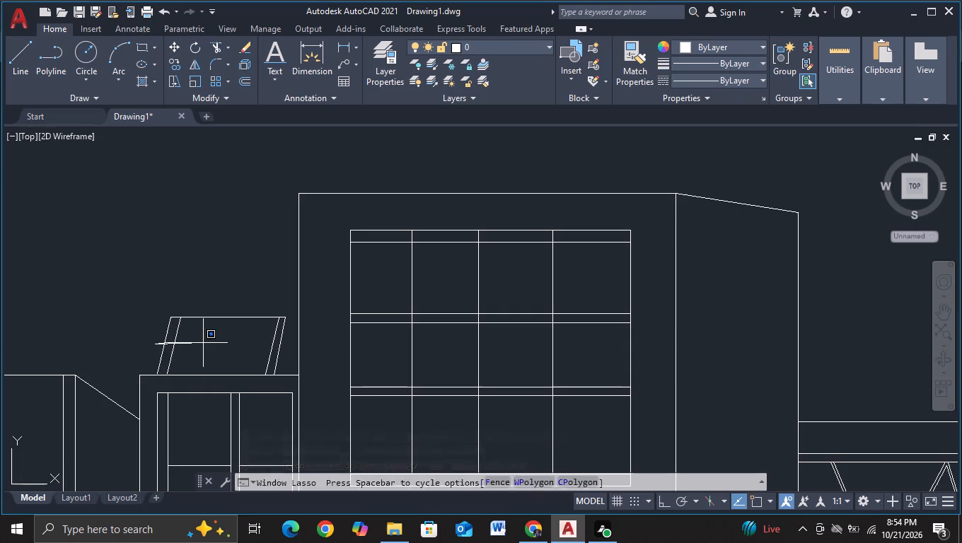
drag(203, 343, 204, 343)
drag(204, 343, 137, 338)
key(c)
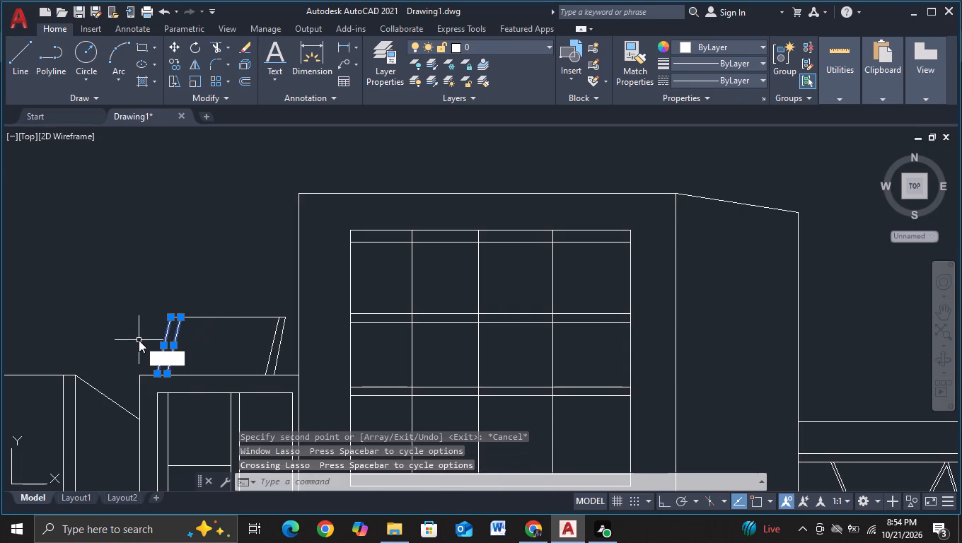
click(233, 388)
click(170, 342)
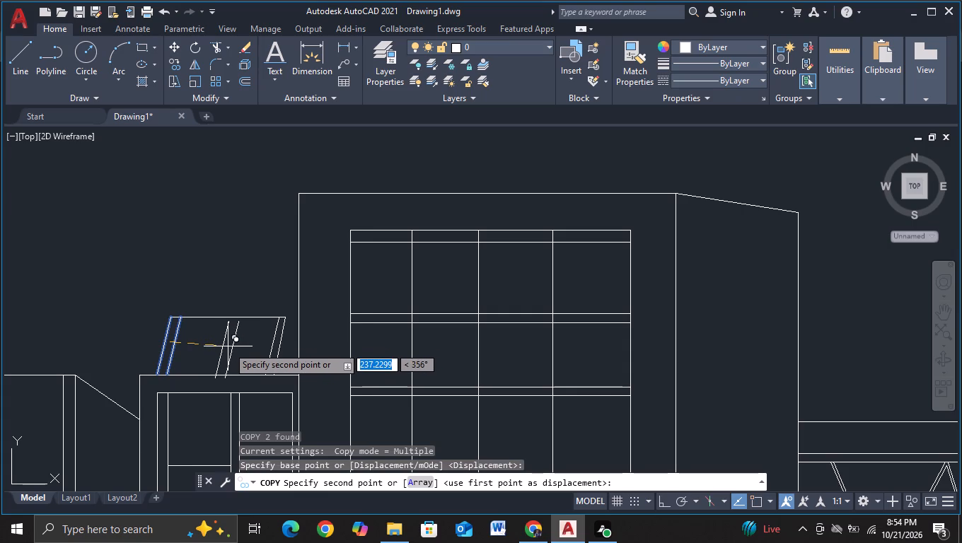
key(F8)
scroll(228, 346, up, 2)
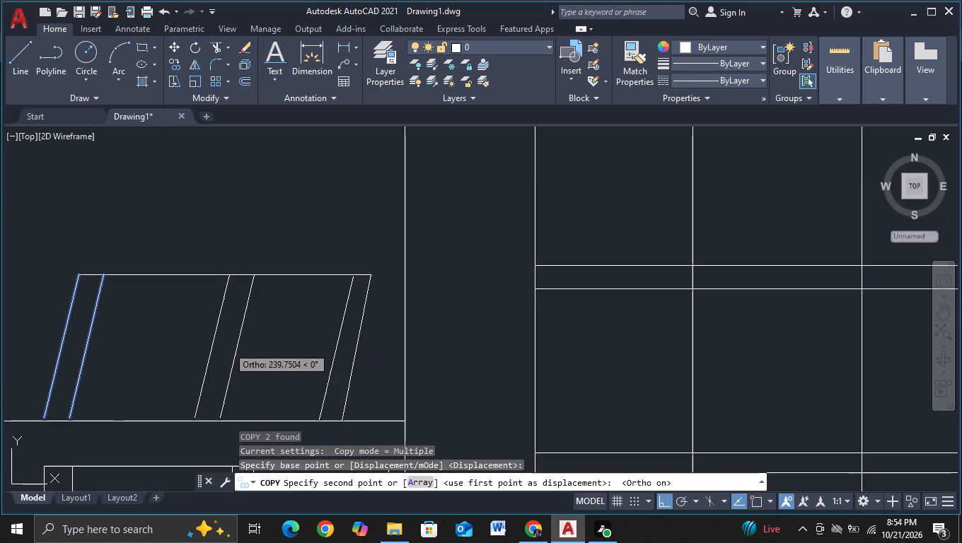
click(208, 346)
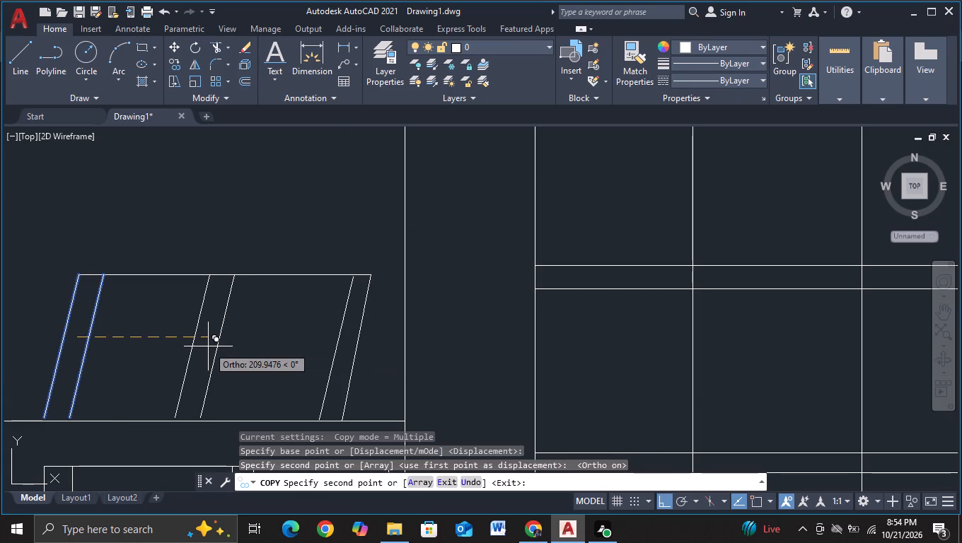
key(Escape)
Draw a vertical line, with object snap on, from the roof panel's upper right corner down past the roof line.
scroll(208, 346, down, 6)
middle_drag(395, 317, 383, 297)
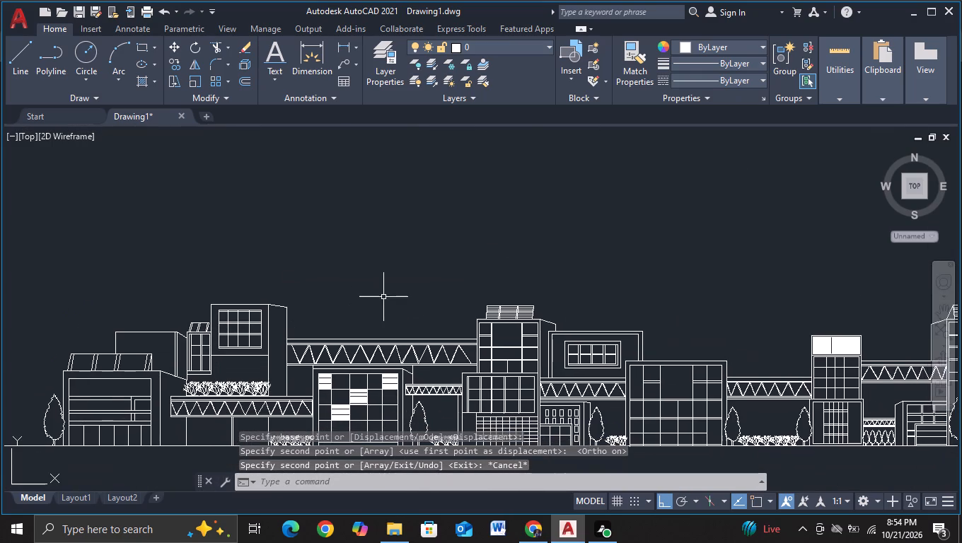
scroll(368, 300, up, 2)
middle_drag(93, 314, 547, 264)
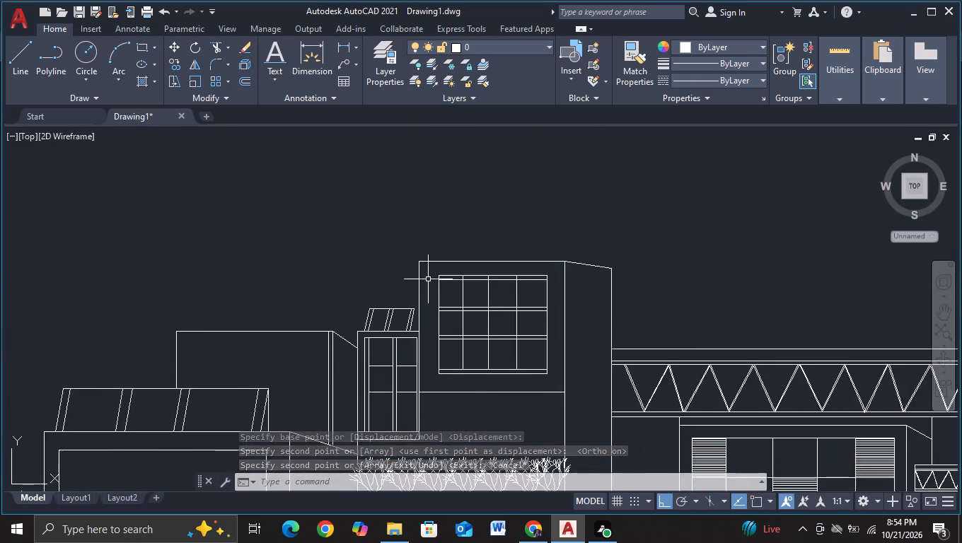
scroll(428, 279, up, 2)
middle_drag(315, 308, 332, 252)
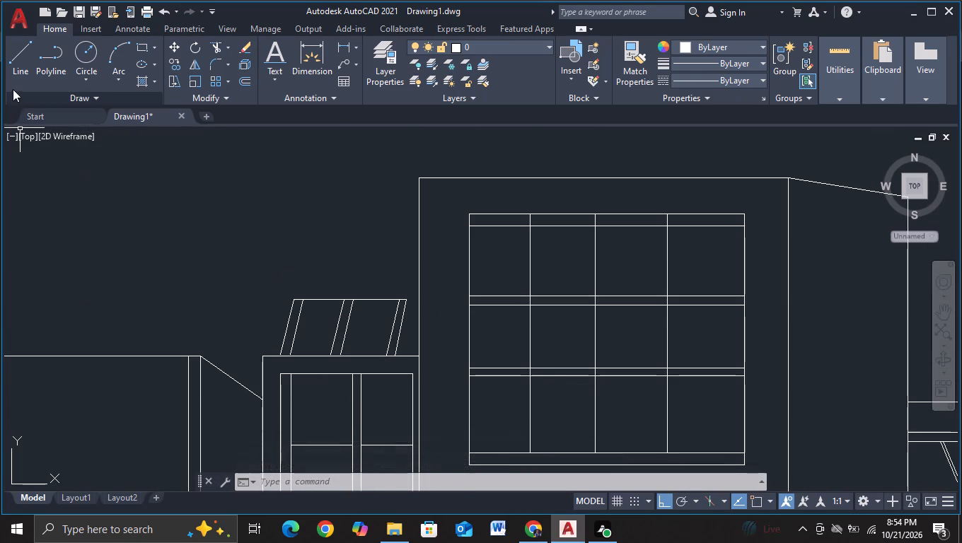
click(16, 84)
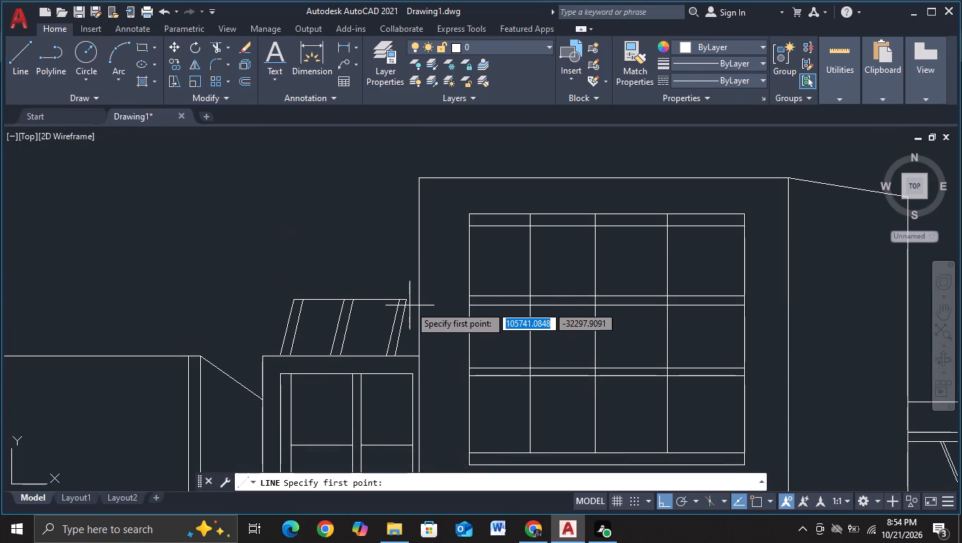
key(F3)
click(410, 305)
scroll(413, 368, up, 2)
click(380, 358)
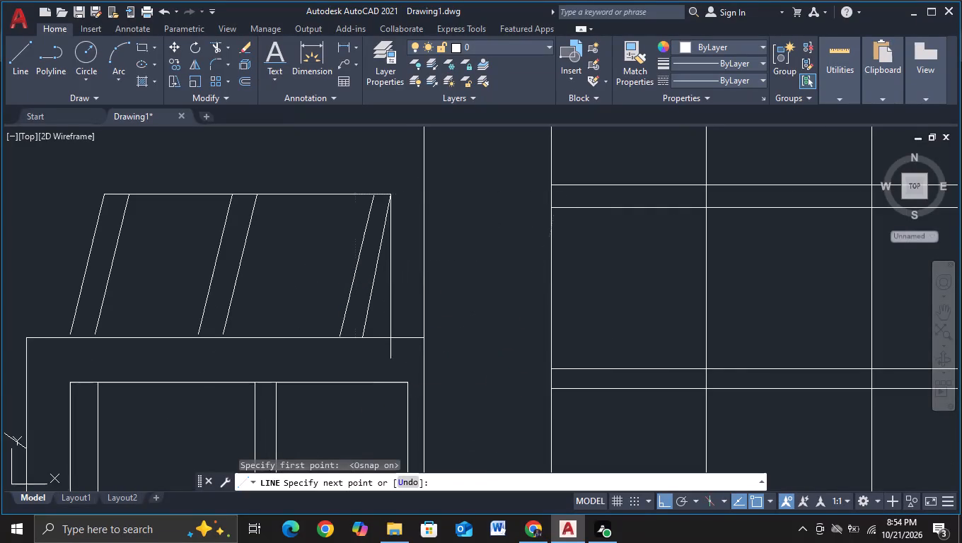
key(Escape)
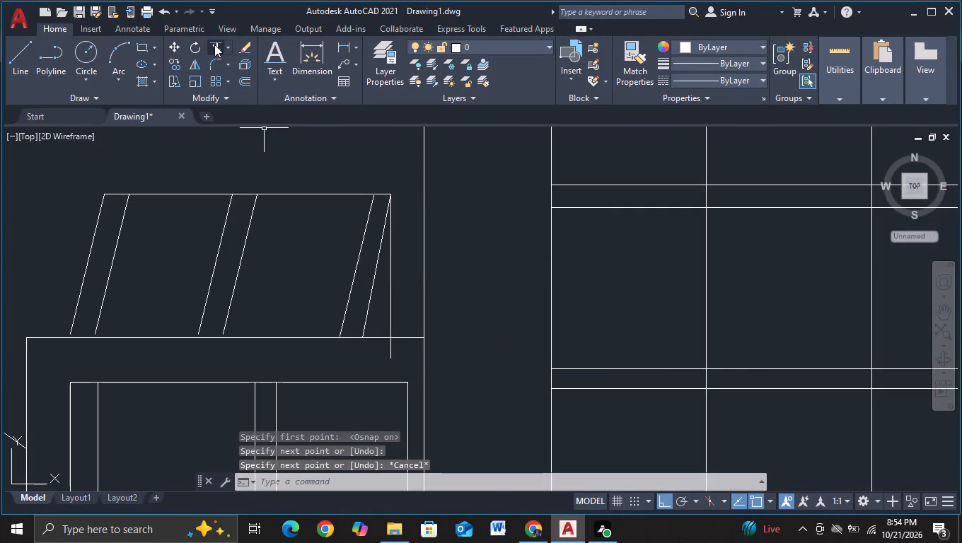
Trim the part of the vertical line that extends below the roof line.
click(215, 45)
click(392, 351)
scroll(452, 347, down, 2)
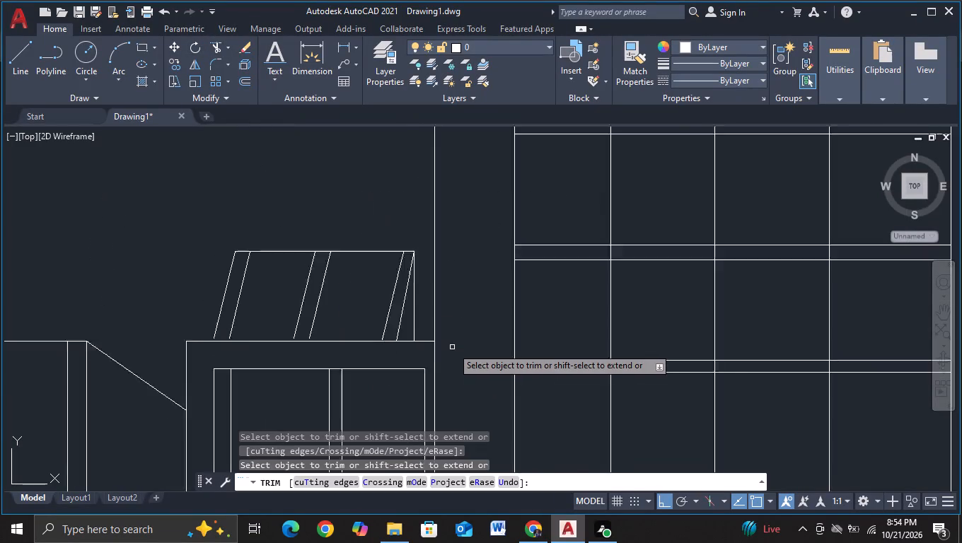
scroll(453, 347, down, 2)
middle_drag(453, 347, 448, 271)
key(Escape)
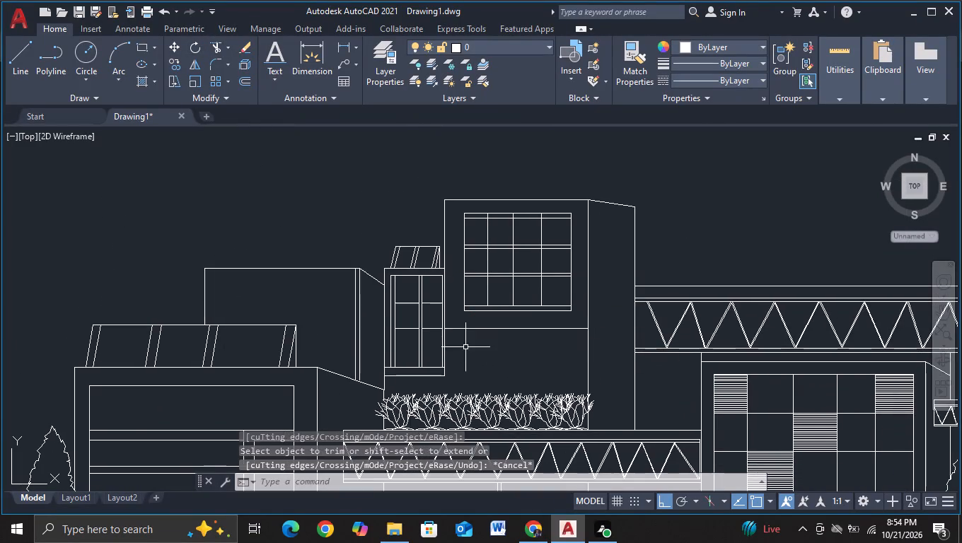
Examine the left half of the elevation, including the new roof panel, for remaining details to complete.
scroll(467, 350, down, 1)
middle_drag(487, 368, 395, 366)
scroll(419, 363, down, 1)
middle_drag(419, 363, 377, 349)
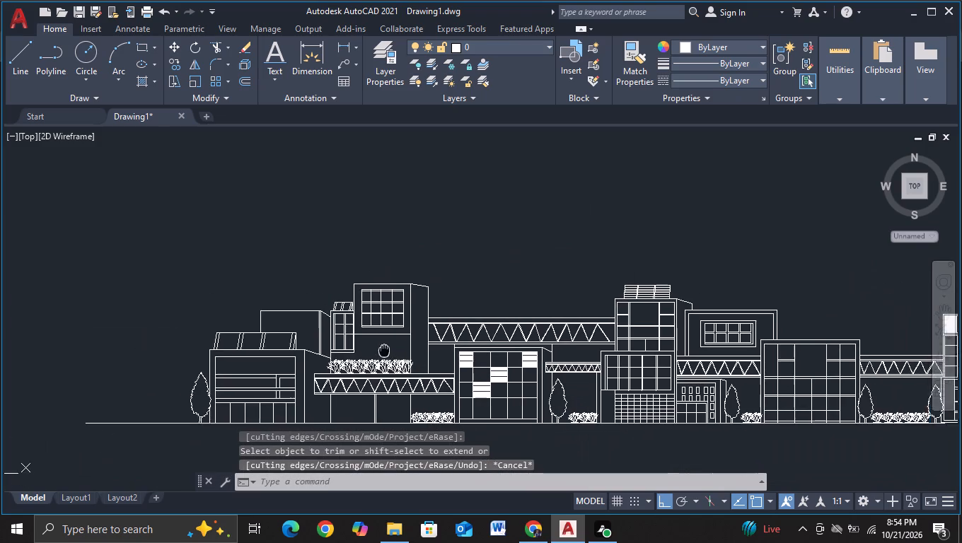
middle_drag(377, 349, 371, 346)
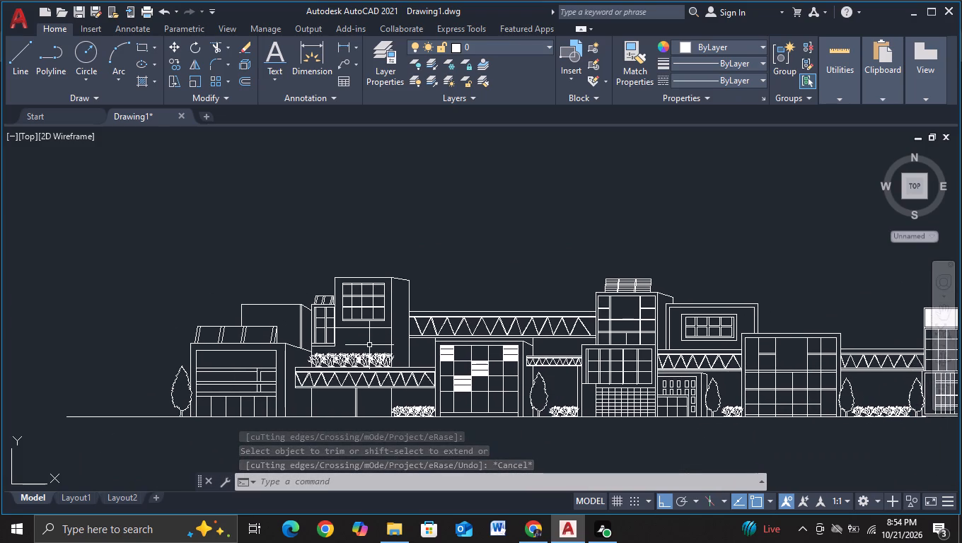
middle_drag(381, 346, 342, 339)
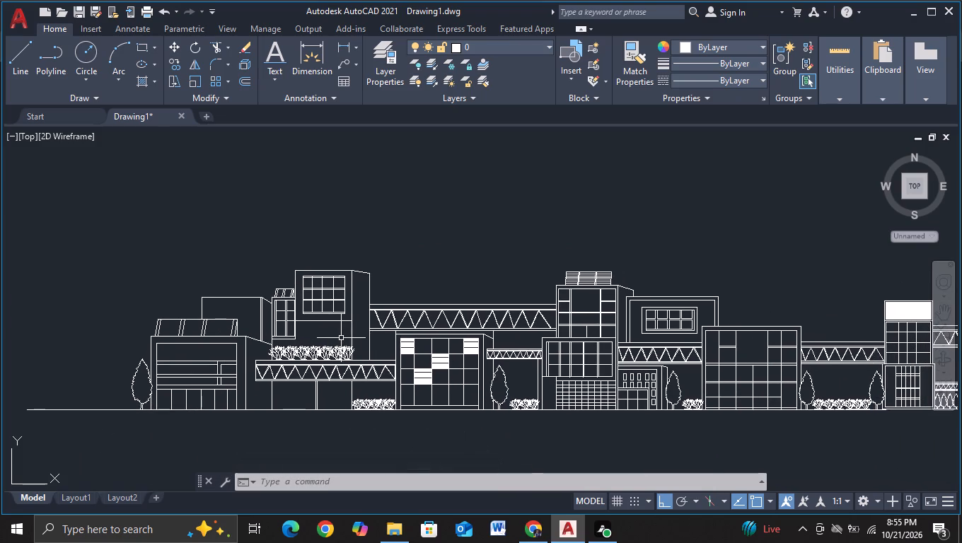
scroll(341, 338, up, 1)
middle_drag(341, 338, 306, 338)
scroll(306, 338, down, 1)
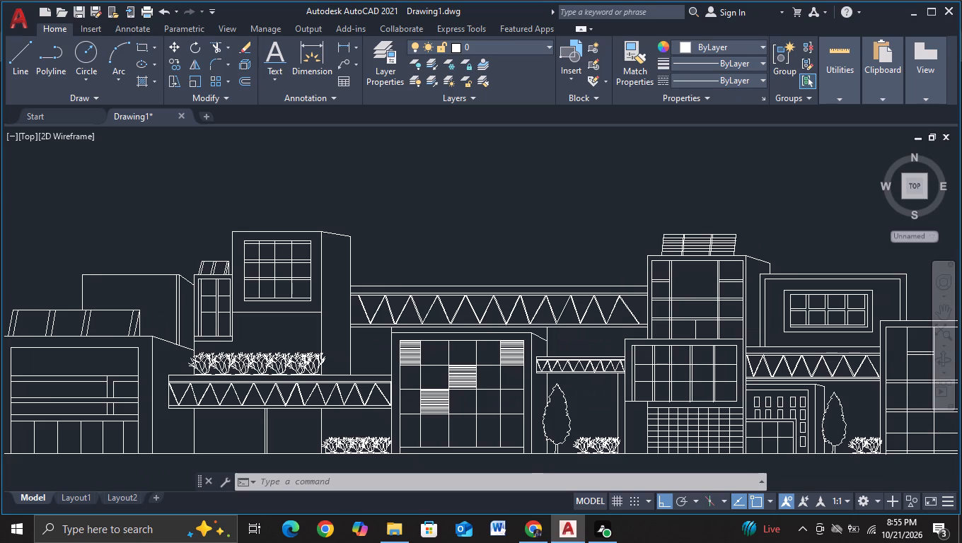
scroll(306, 338, up, 1)
middle_drag(306, 338, 306, 327)
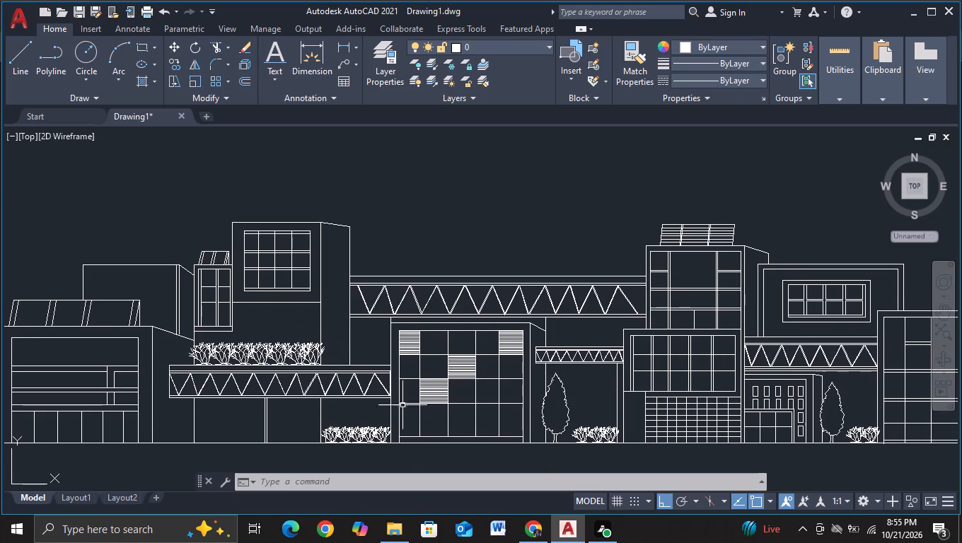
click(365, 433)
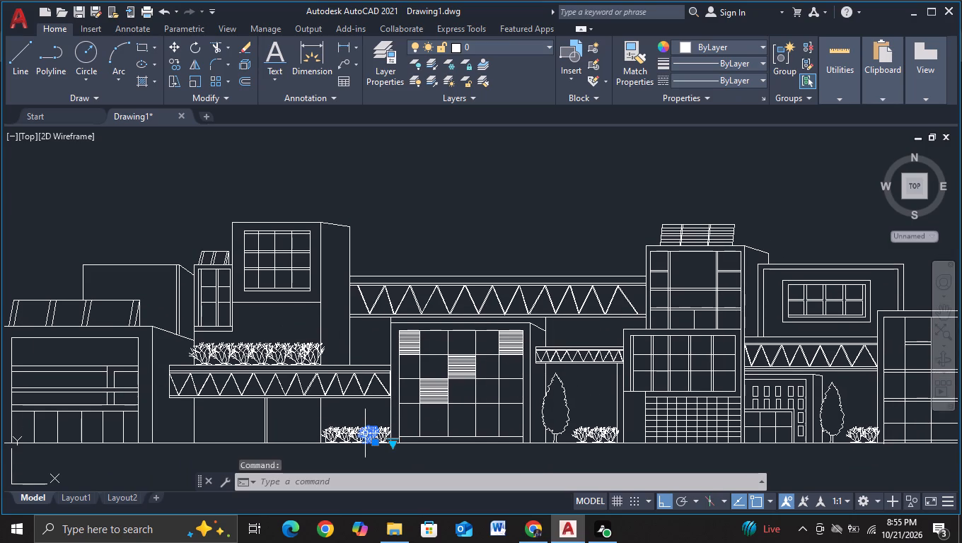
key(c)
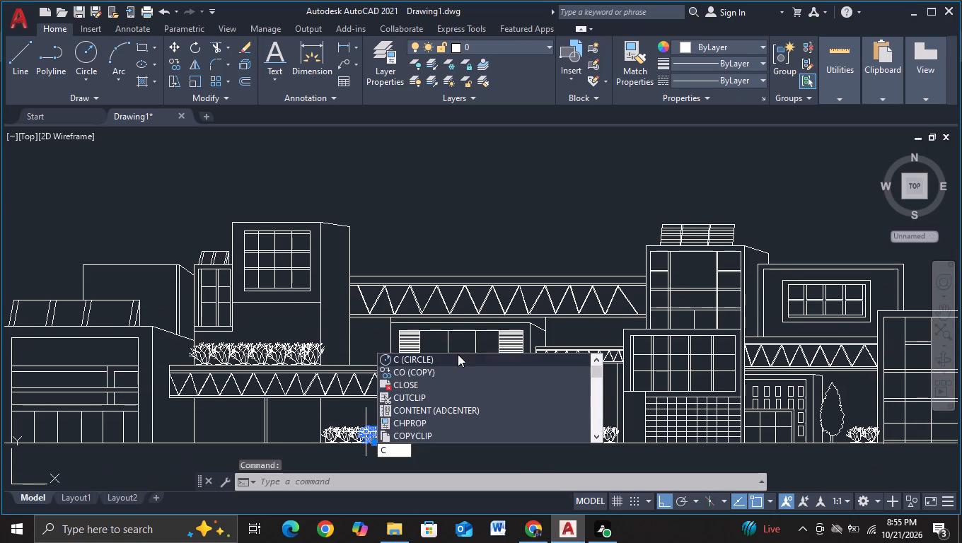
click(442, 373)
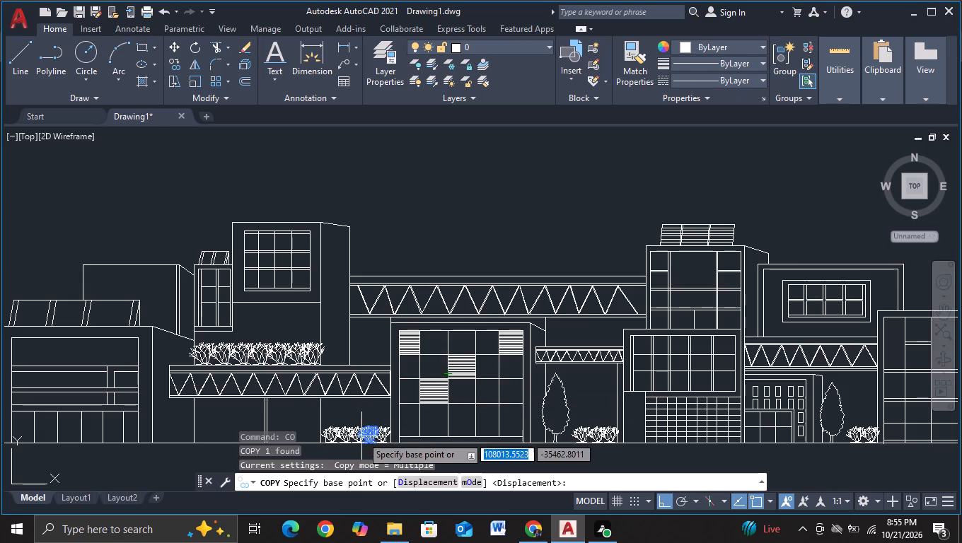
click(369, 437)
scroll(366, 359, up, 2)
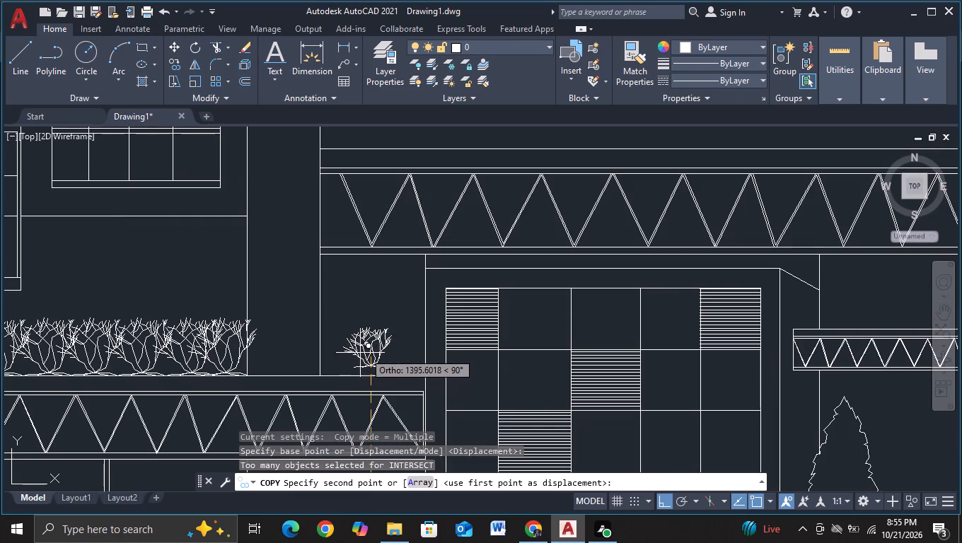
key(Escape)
Copy the end bush of the terrace hedge twice horizontally, filling the terrace stretch between the tall block and the louvred facade.
click(240, 355)
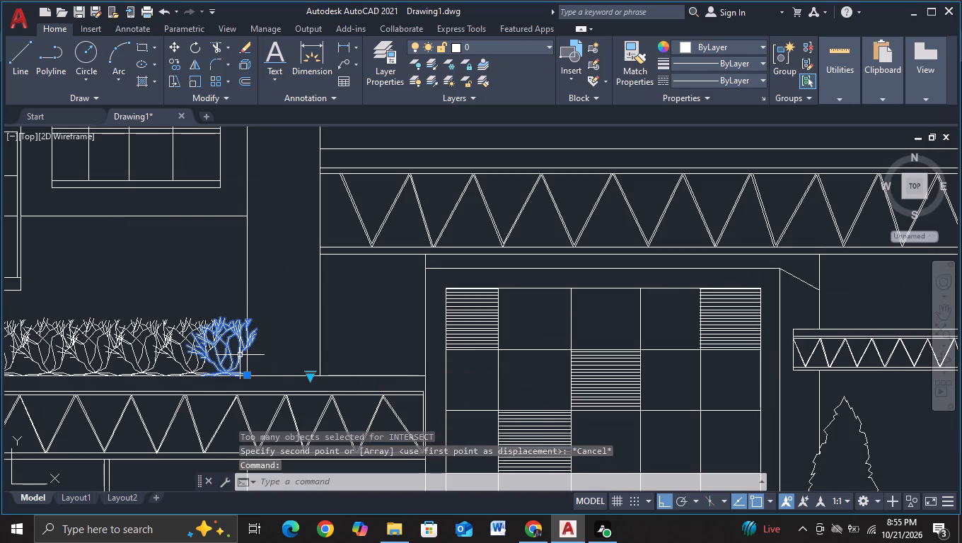
key(c)
click(302, 403)
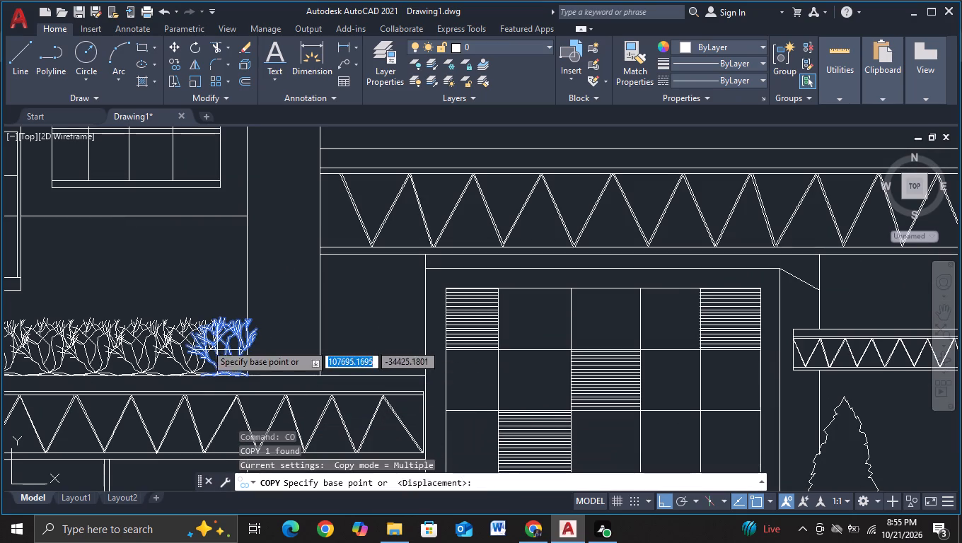
click(223, 343)
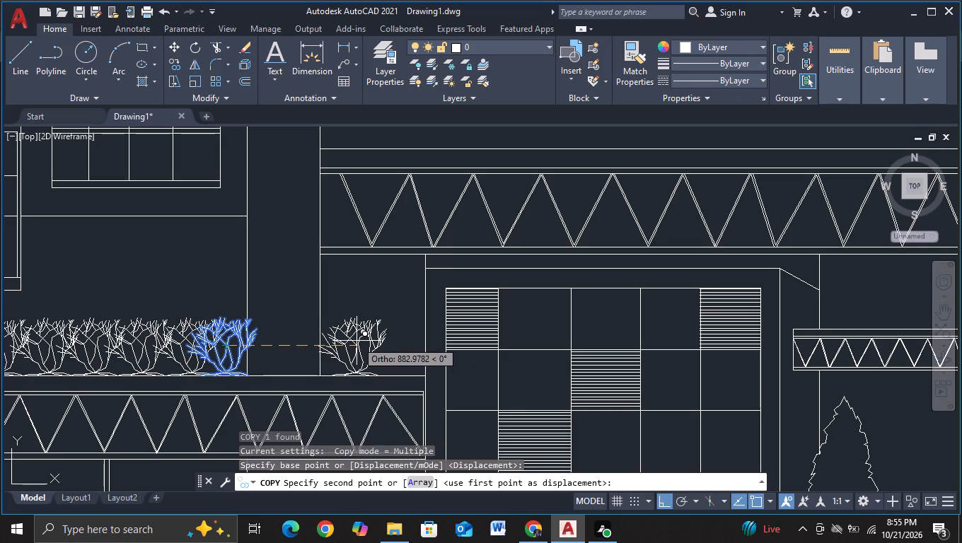
click(344, 339)
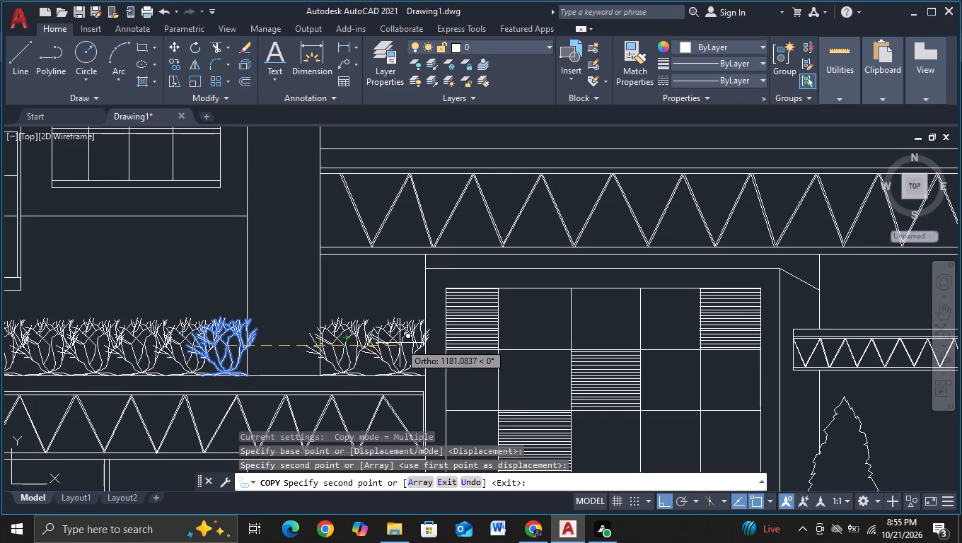
click(394, 341)
key(Escape)
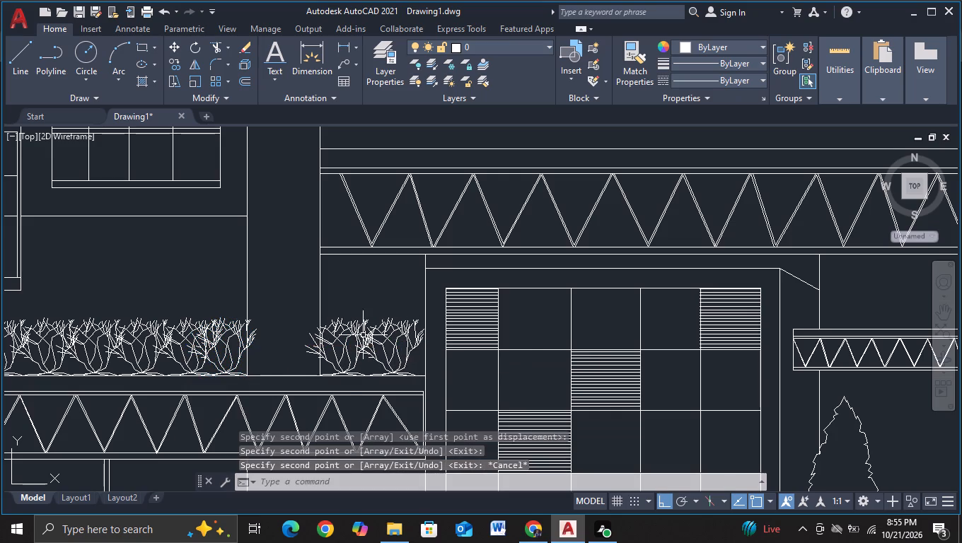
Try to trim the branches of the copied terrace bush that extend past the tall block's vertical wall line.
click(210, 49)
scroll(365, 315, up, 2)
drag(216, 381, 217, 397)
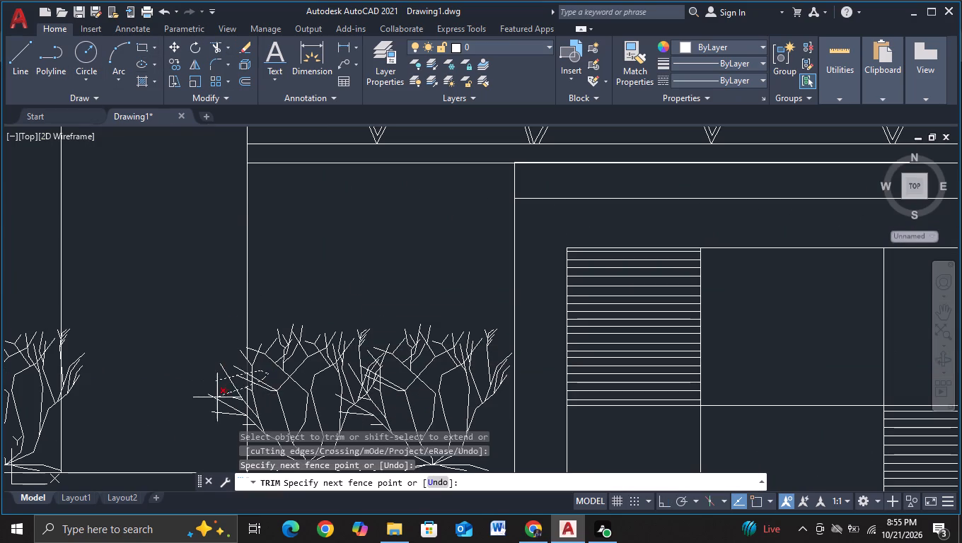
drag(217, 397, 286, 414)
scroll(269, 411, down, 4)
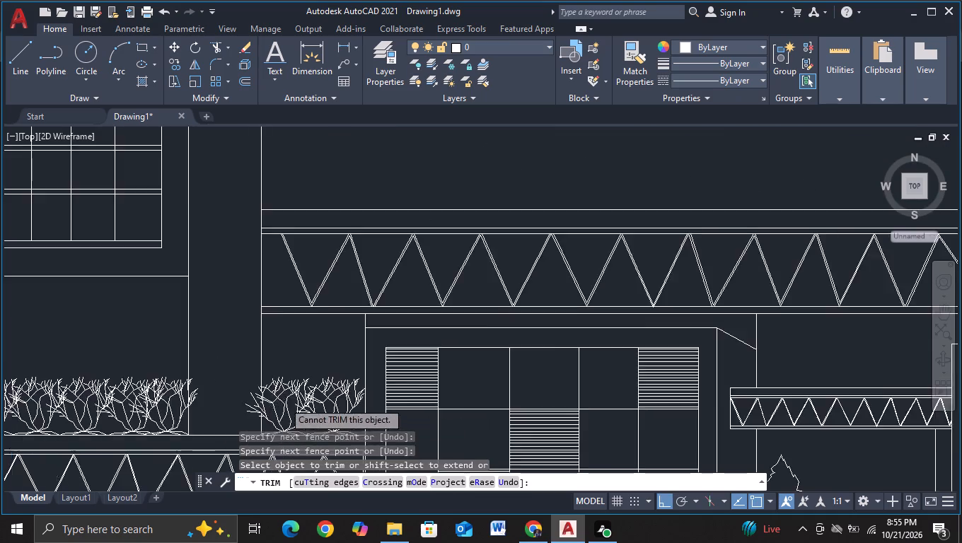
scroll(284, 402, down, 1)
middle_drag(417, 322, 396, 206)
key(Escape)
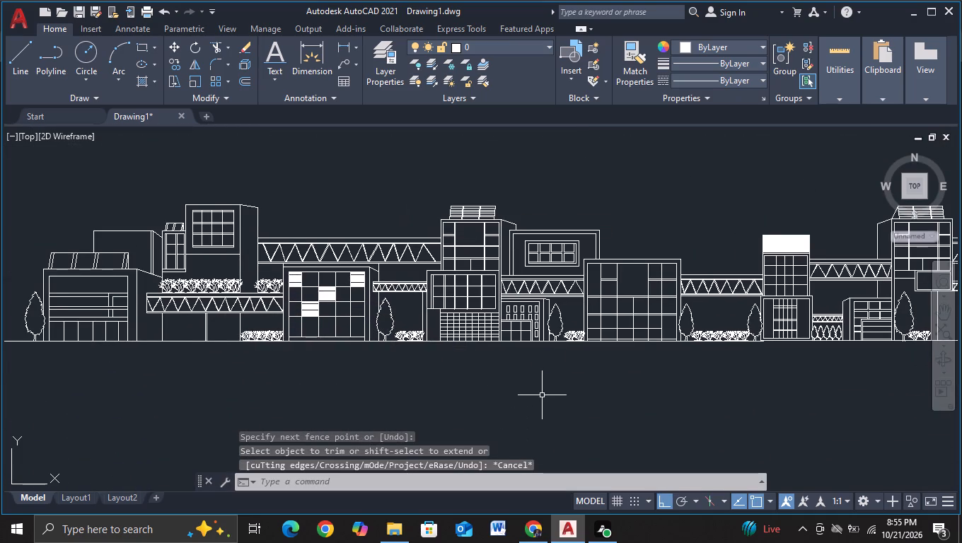
Examine the rest of the elevation through to its far right-hand building for planting and details still to complete.
middle_drag(543, 395, 364, 397)
middle_drag(476, 390, 393, 404)
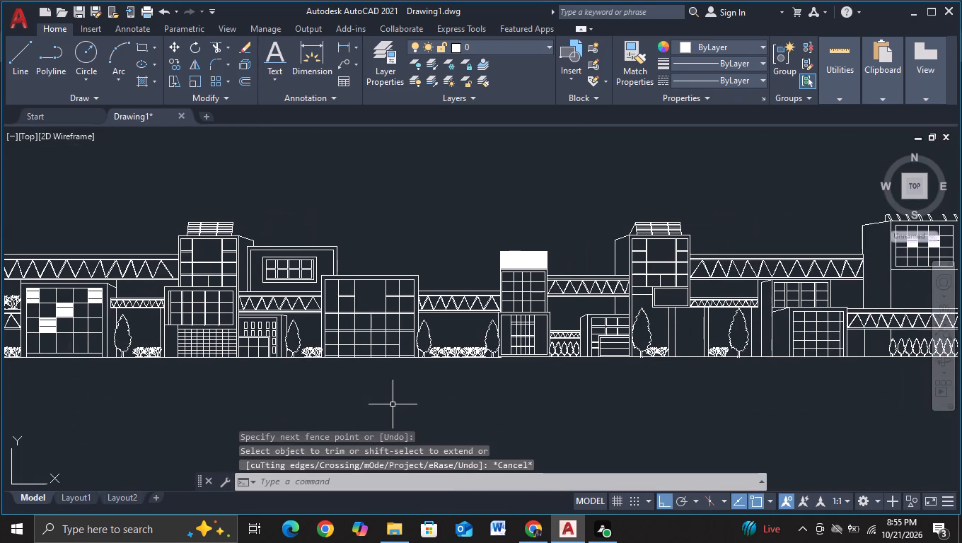
middle_drag(468, 392, 369, 394)
middle_drag(436, 395, 318, 390)
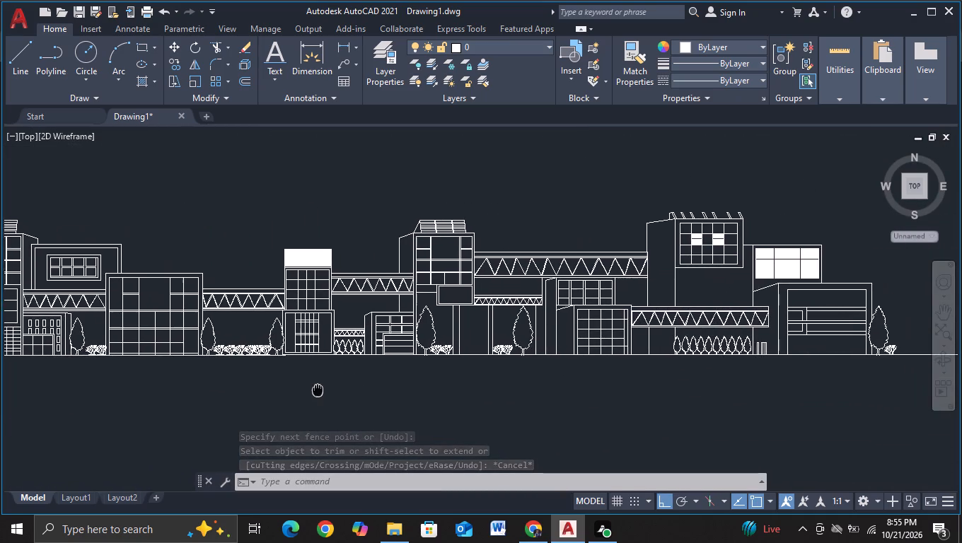
middle_drag(426, 381, 367, 377)
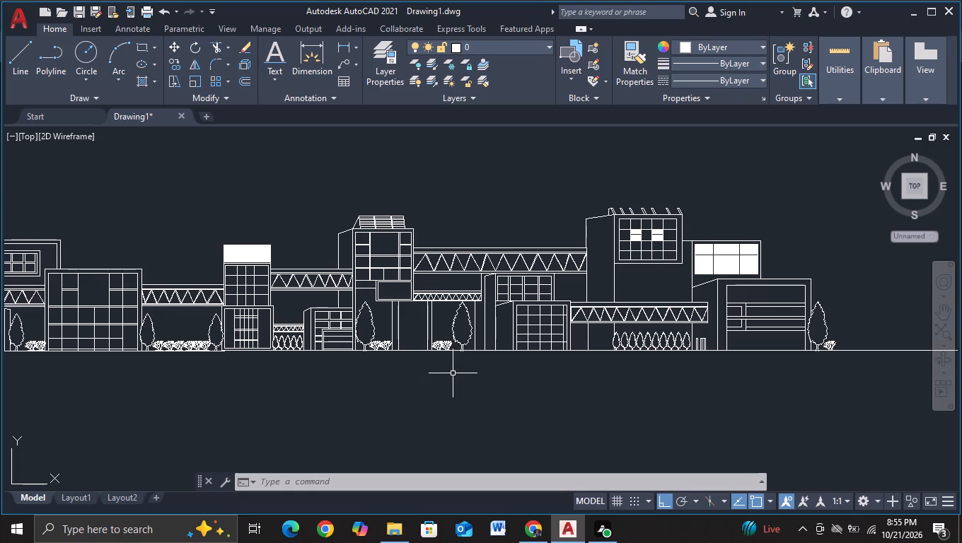
middle_drag(469, 373, 415, 380)
scroll(445, 377, up, 1)
middle_drag(466, 380, 465, 380)
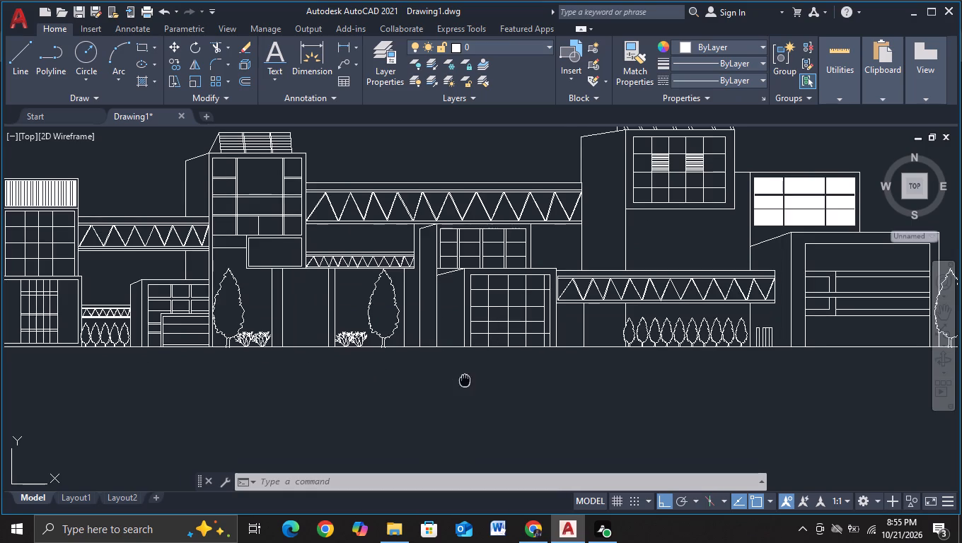
middle_drag(465, 380, 383, 391)
middle_drag(489, 378, 473, 381)
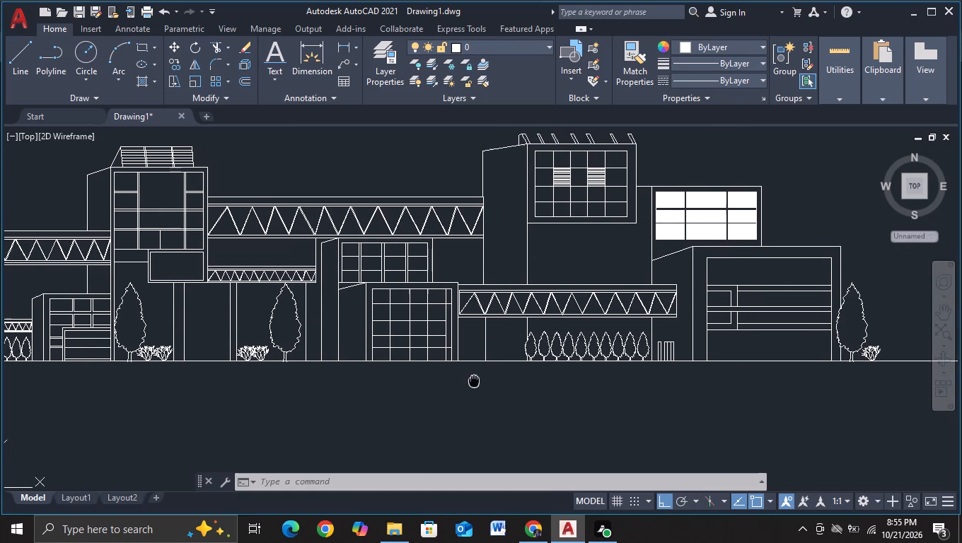
middle_drag(473, 381, 473, 381)
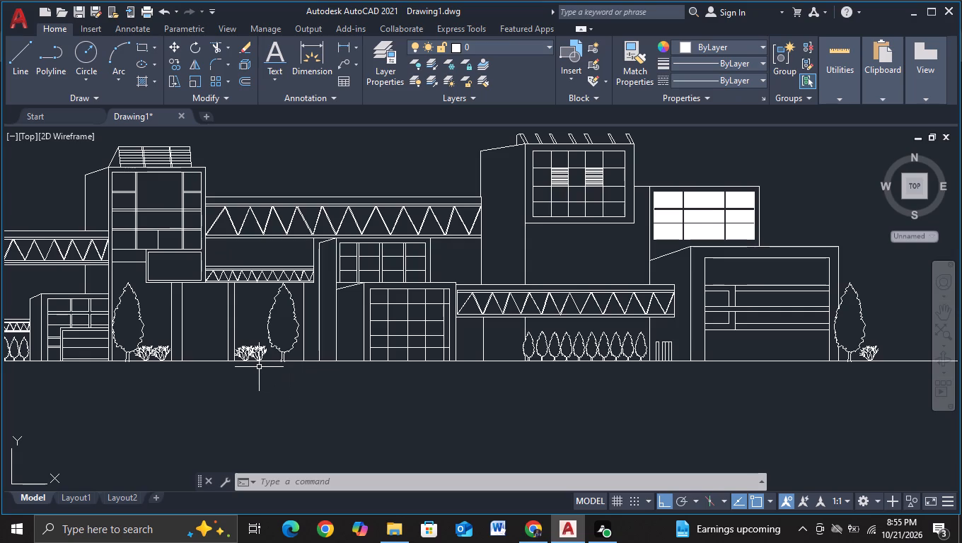
middle_drag(552, 392, 307, 414)
Erase the row of ten small trees beneath the truss bridge leading to the far right-hand building.
scroll(313, 407, up, 2)
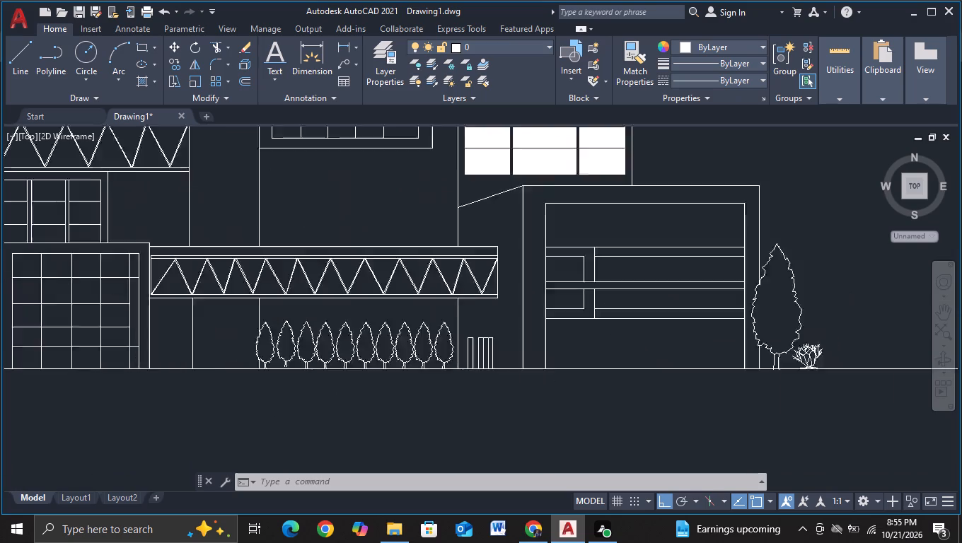
drag(236, 315, 507, 312)
drag(520, 311, 231, 309)
key(Delete)
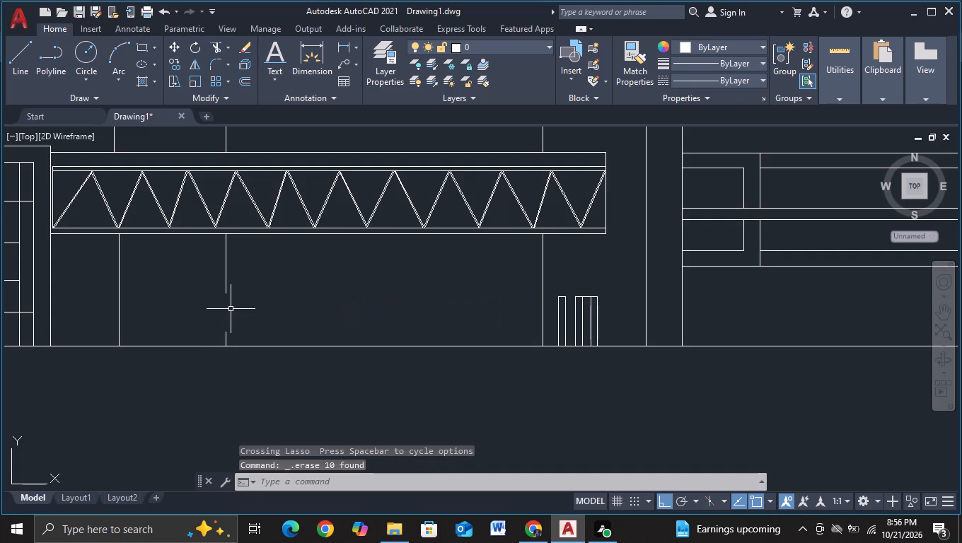
Copy the ground bush beside the tree about 4820 units horizontally to the emptied ground beneath the truss bridge.
scroll(231, 309, down, 2)
middle_drag(229, 365, 533, 373)
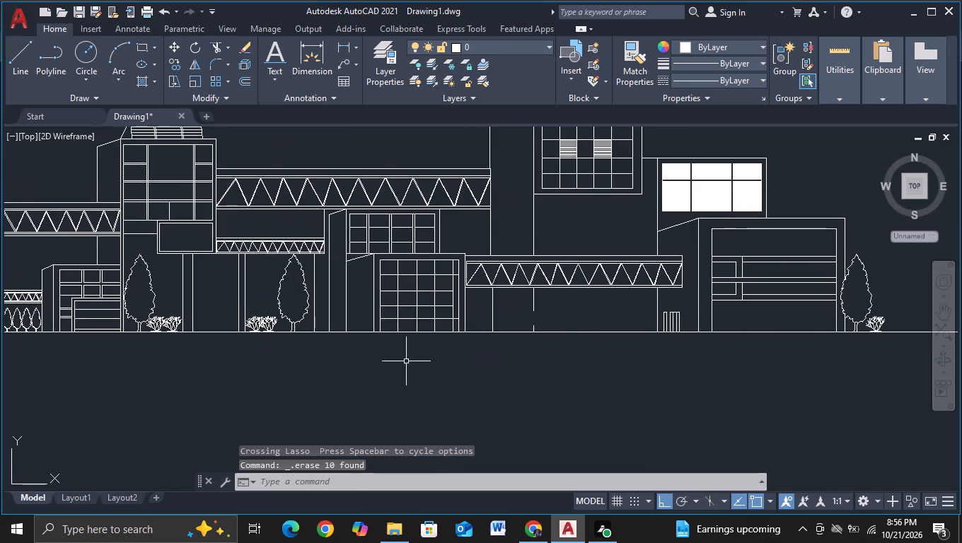
click(272, 332)
key(c)
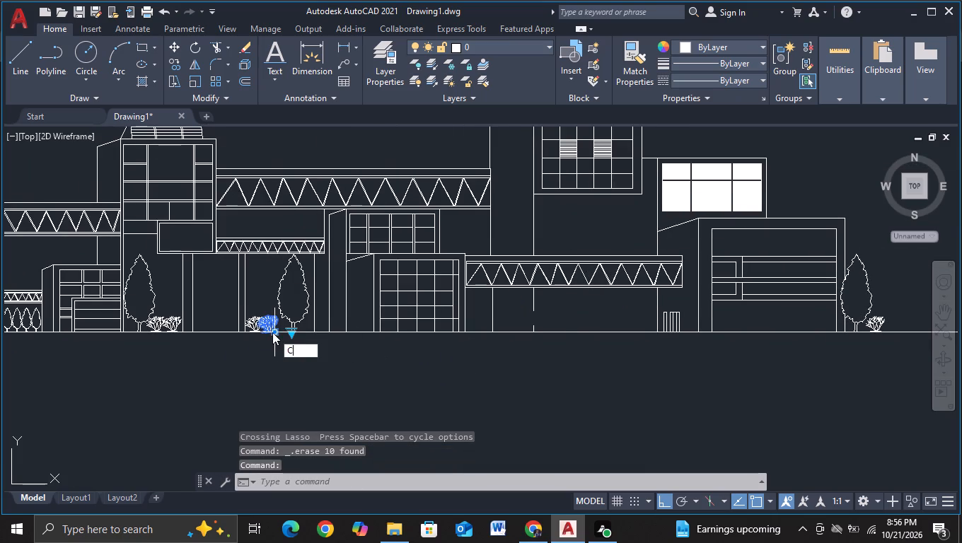
click(324, 376)
click(265, 325)
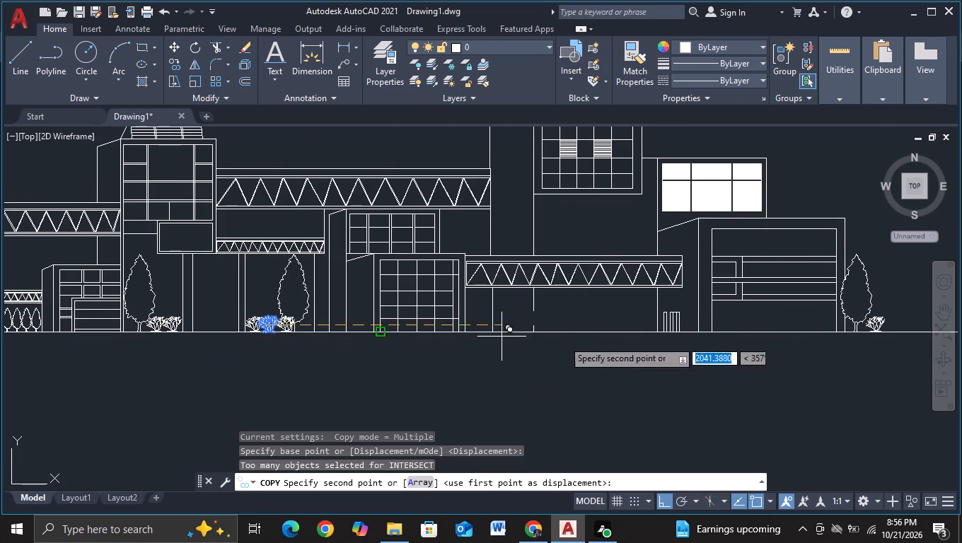
scroll(569, 341, up, 4)
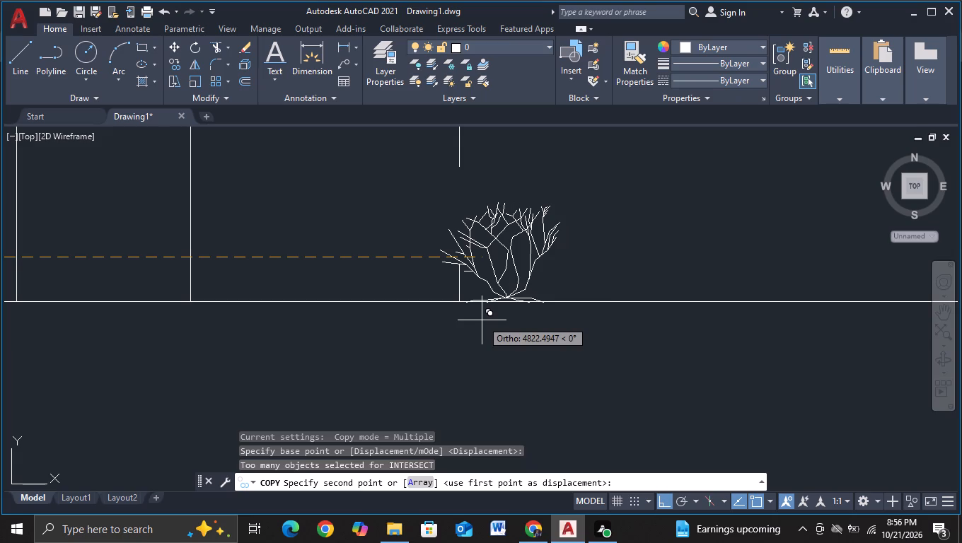
click(482, 320)
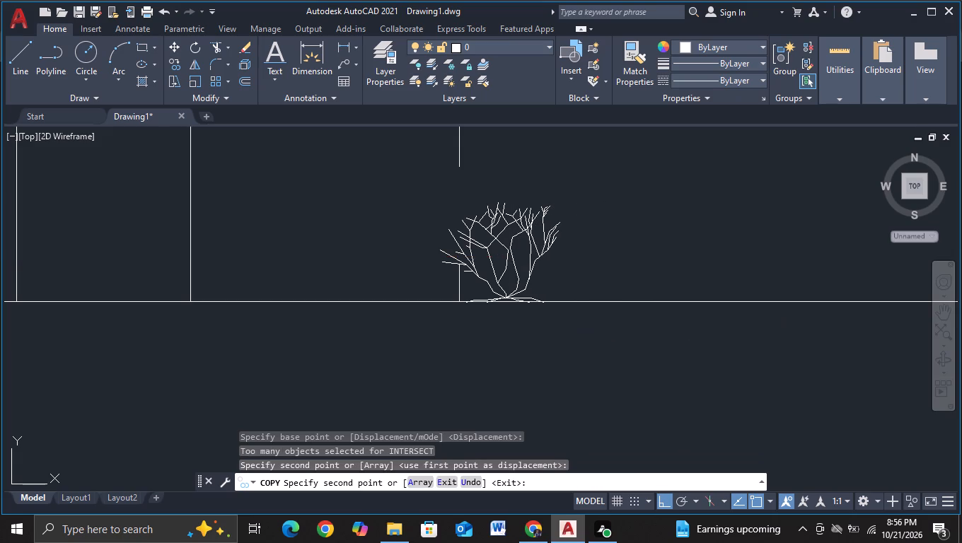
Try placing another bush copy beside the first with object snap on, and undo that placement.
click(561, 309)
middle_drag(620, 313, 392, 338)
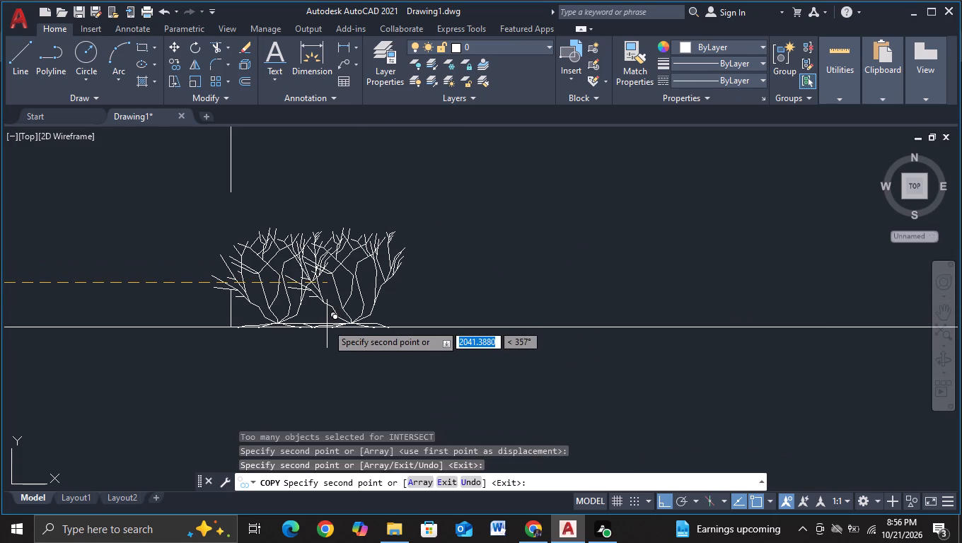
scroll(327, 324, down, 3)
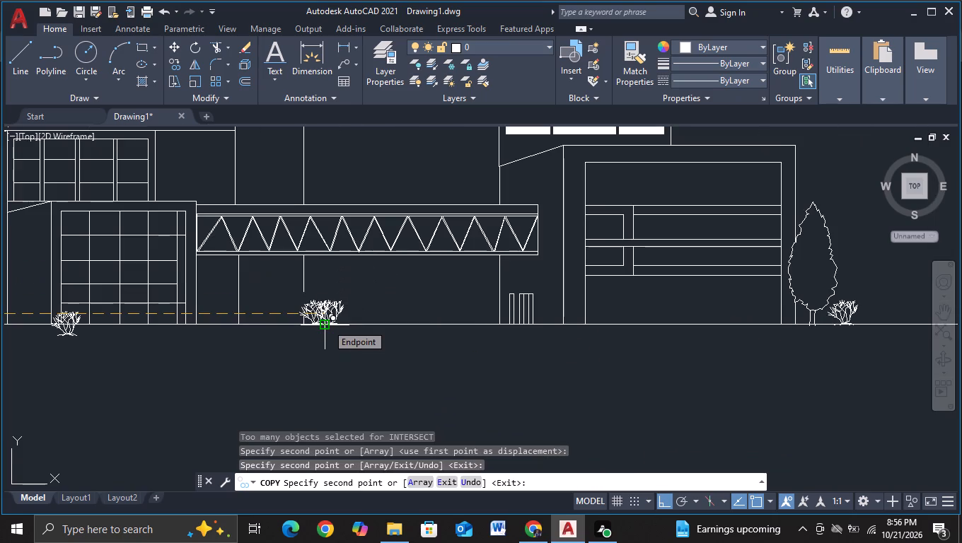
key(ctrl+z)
Copy the bush nine more times with object snap off, forming an overlapping row beneath the truss bridge up to the short posts.
ctrl+scroll(327, 324, down, 2)
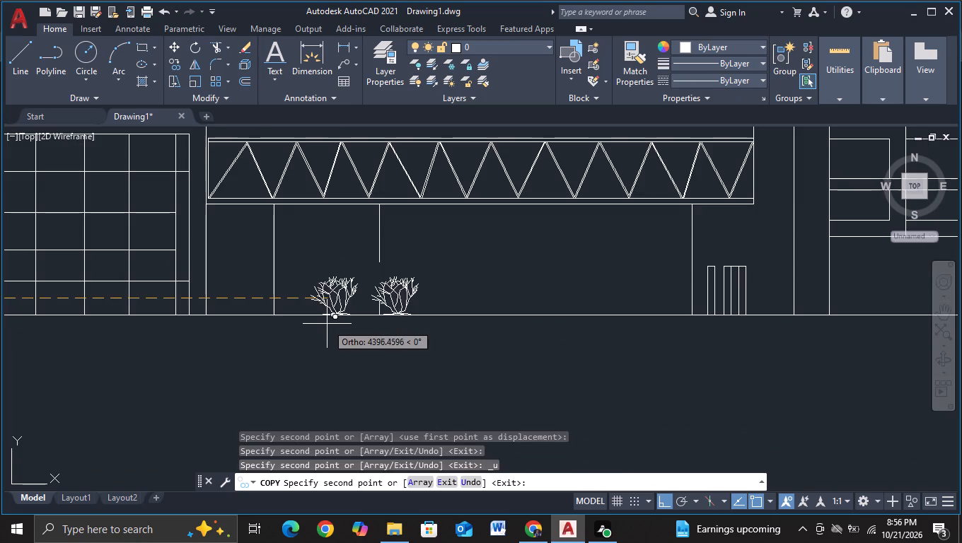
ctrl+scroll(423, 317, down, 3)
ctrl+scroll(423, 317, up, 2)
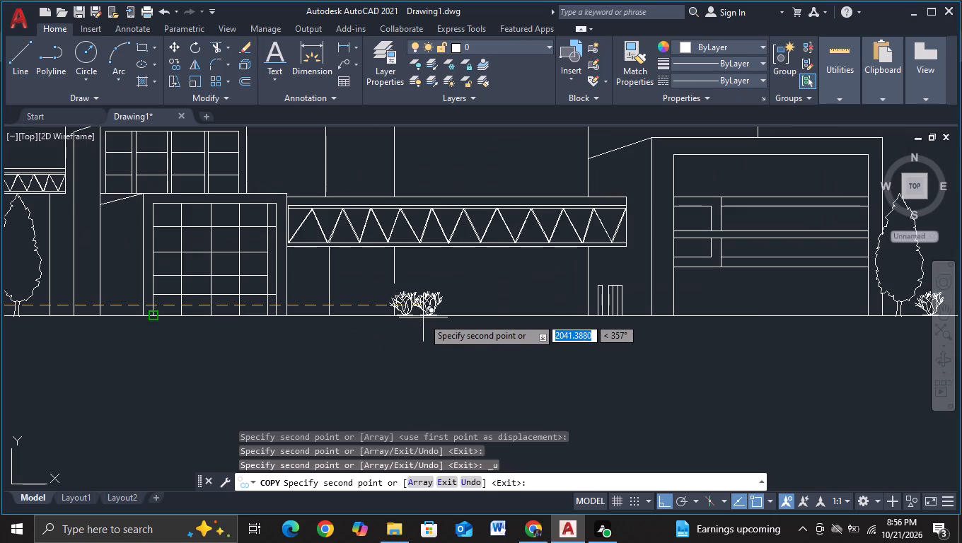
key(F3)
scroll(423, 318, up, 3)
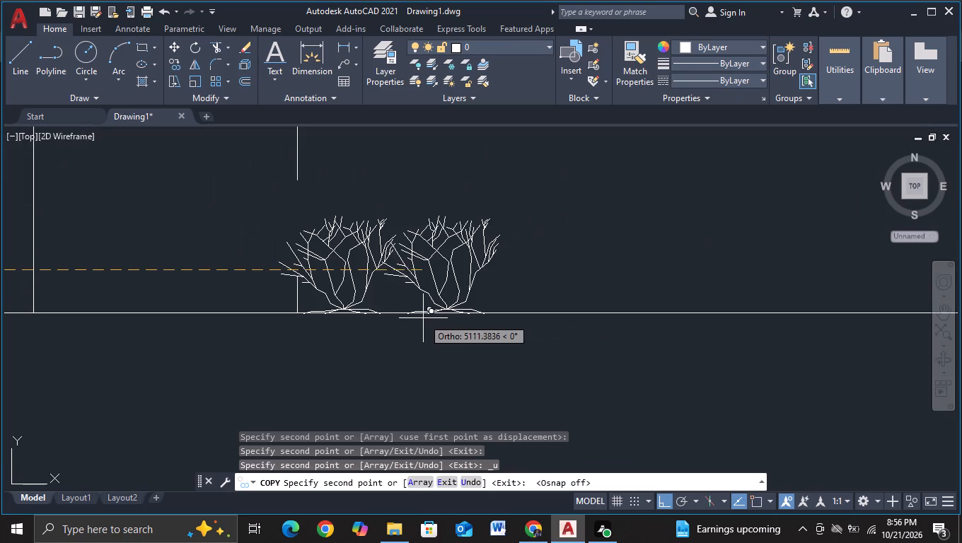
click(395, 320)
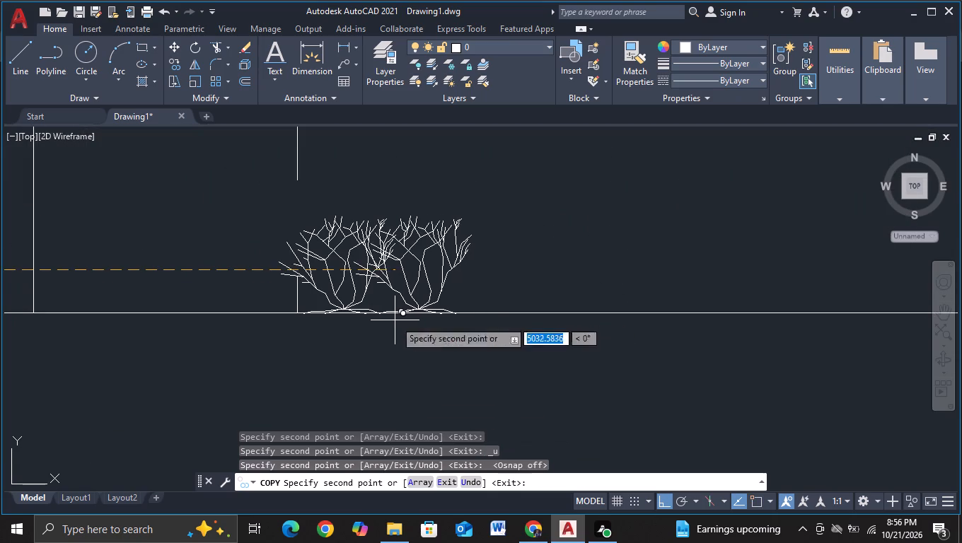
click(472, 320)
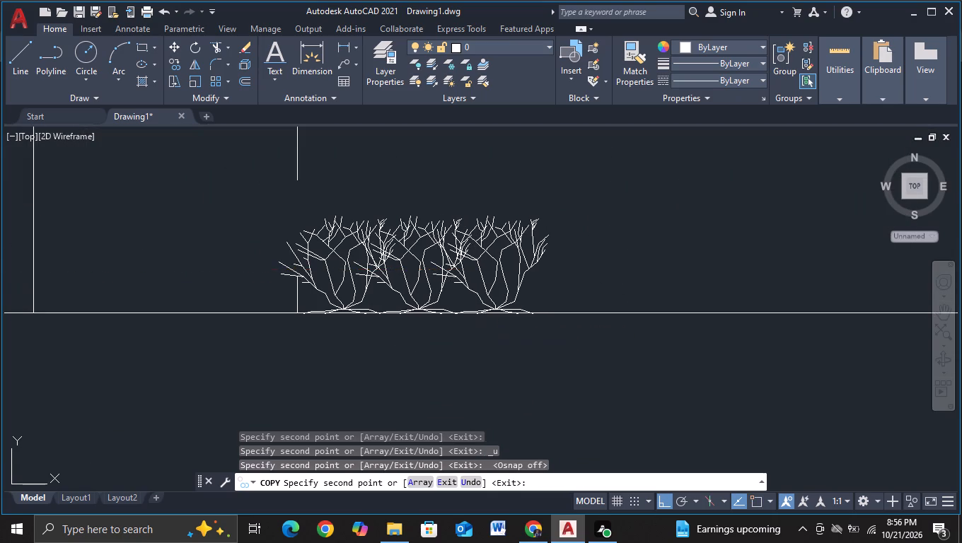
click(550, 321)
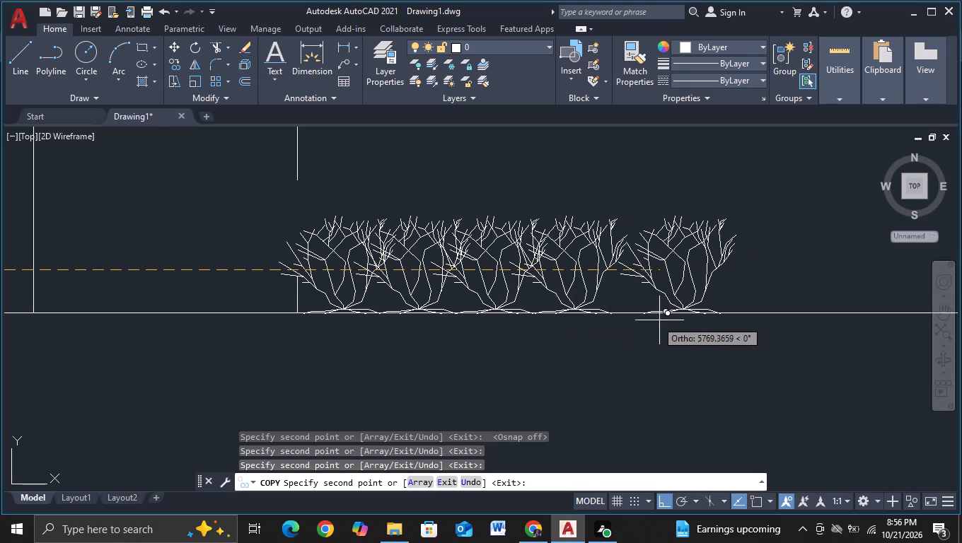
click(631, 320)
middle_drag(666, 320, 303, 357)
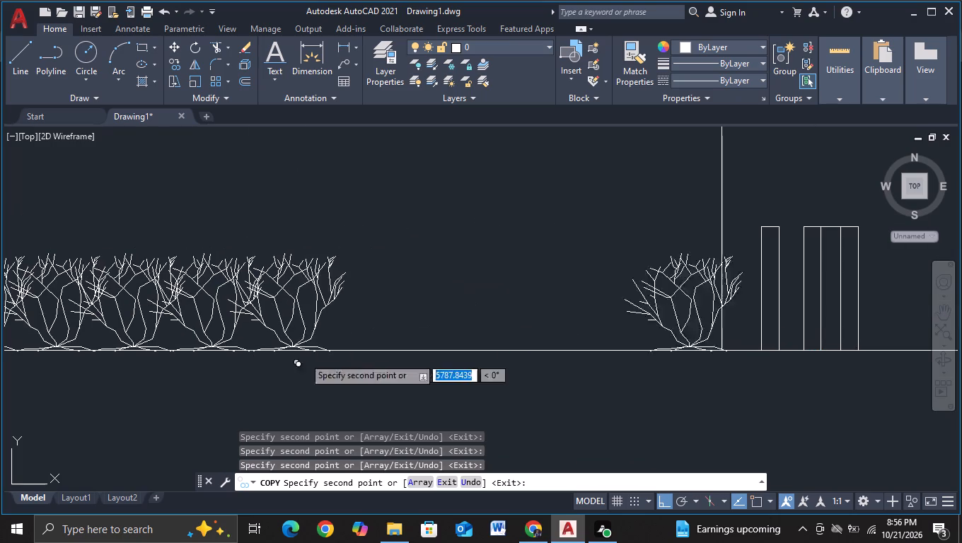
click(341, 344)
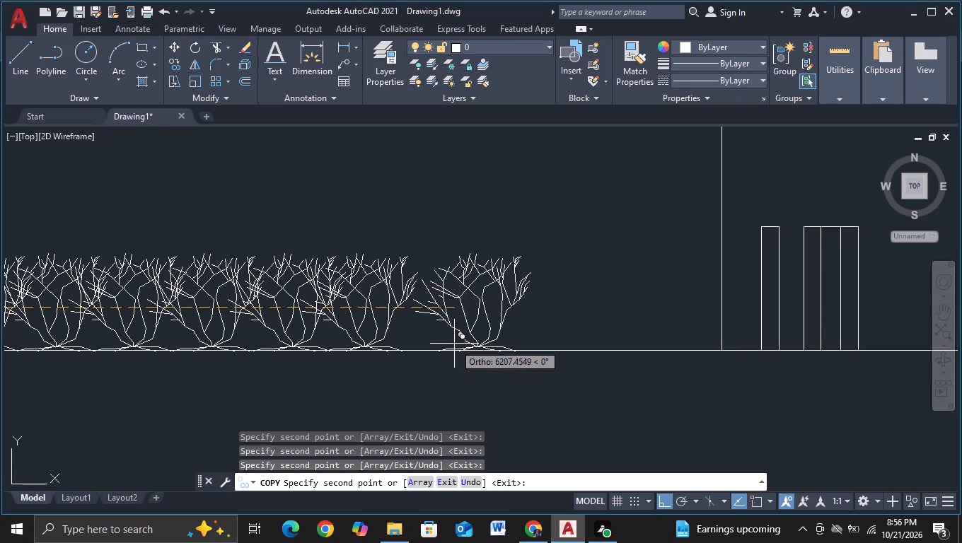
click(411, 341)
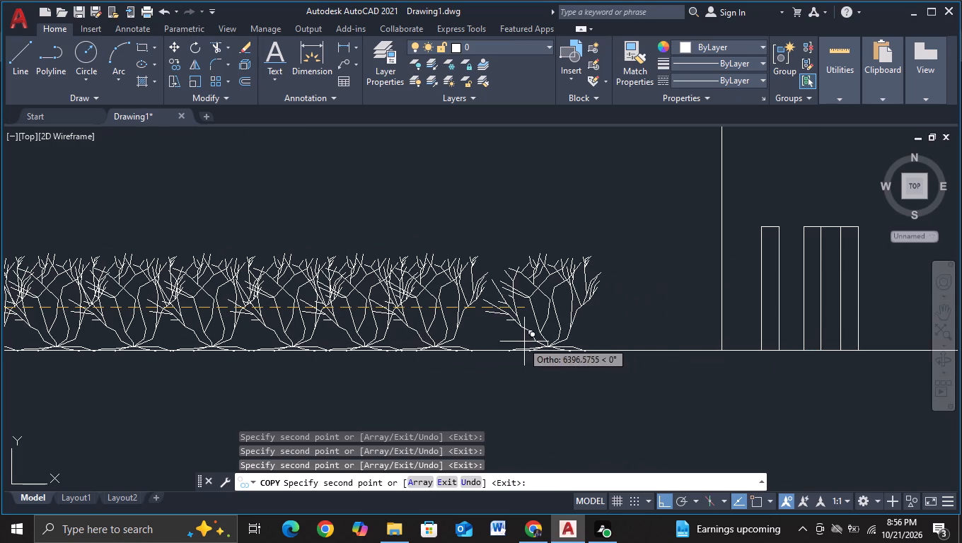
click(484, 335)
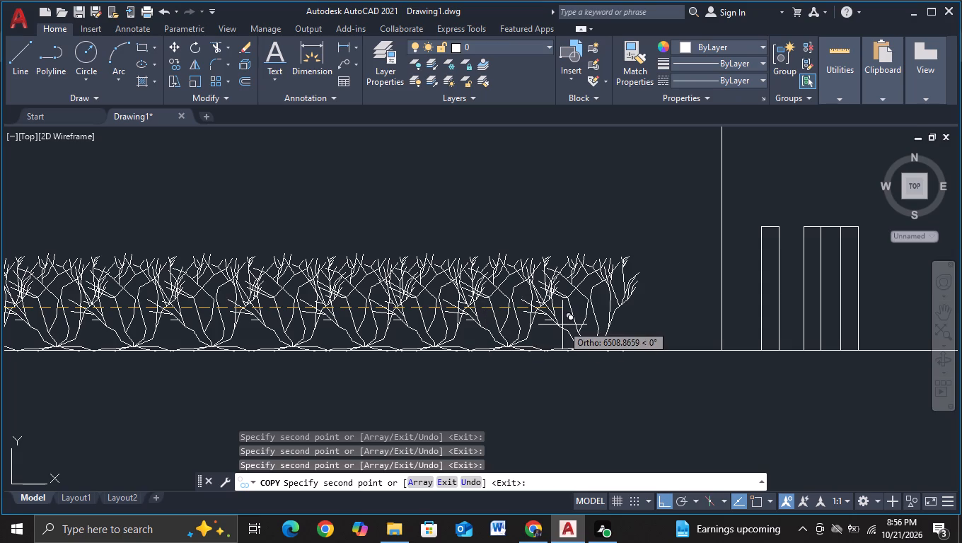
click(562, 325)
click(627, 325)
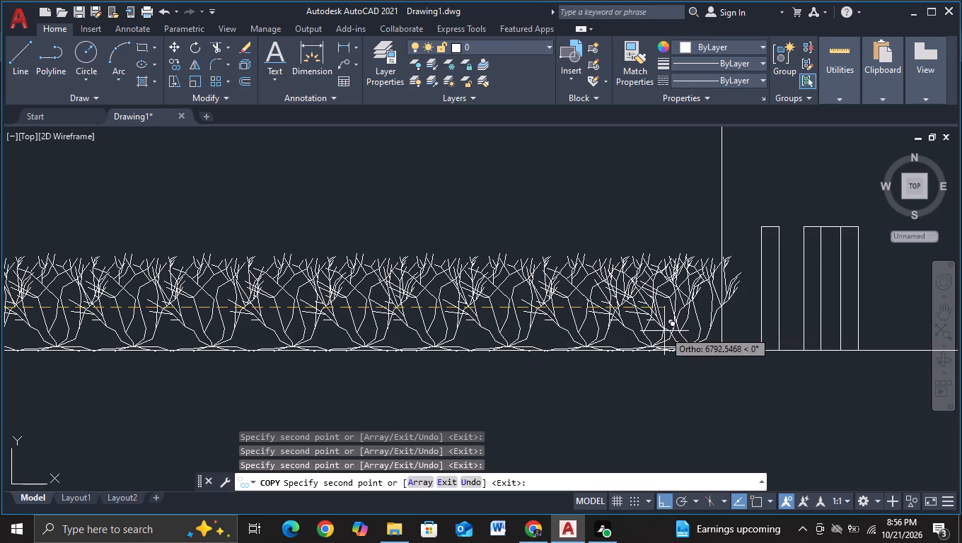
key(Escape)
scroll(664, 338, down, 2)
middle_drag(632, 373, 690, 366)
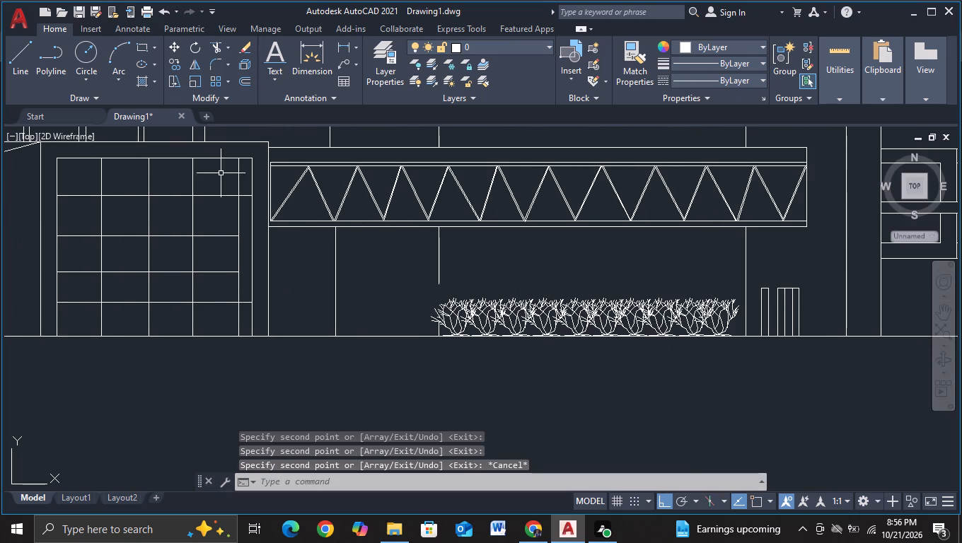
Draw a short line with object snap on, extending the cut-off vertical wall line beneath the truss bridge down to the first bush.
click(25, 73)
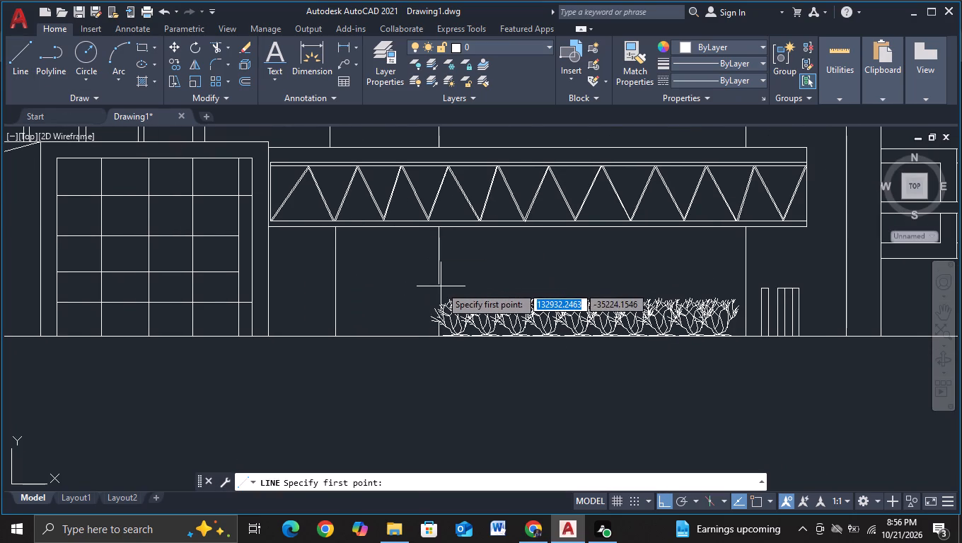
key(F3)
click(441, 286)
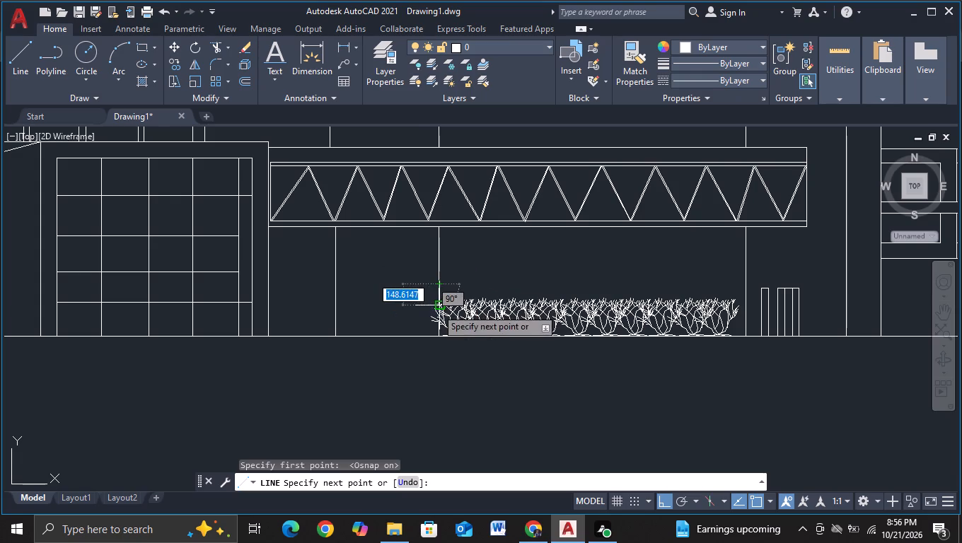
click(436, 308)
key(Escape)
Examine the whole street elevation and its title for parts still to complete.
scroll(541, 346, down, 3)
middle_drag(574, 380, 598, 354)
middle_click(672, 346)
middle_drag(569, 397, 647, 358)
middle_drag(435, 389, 526, 375)
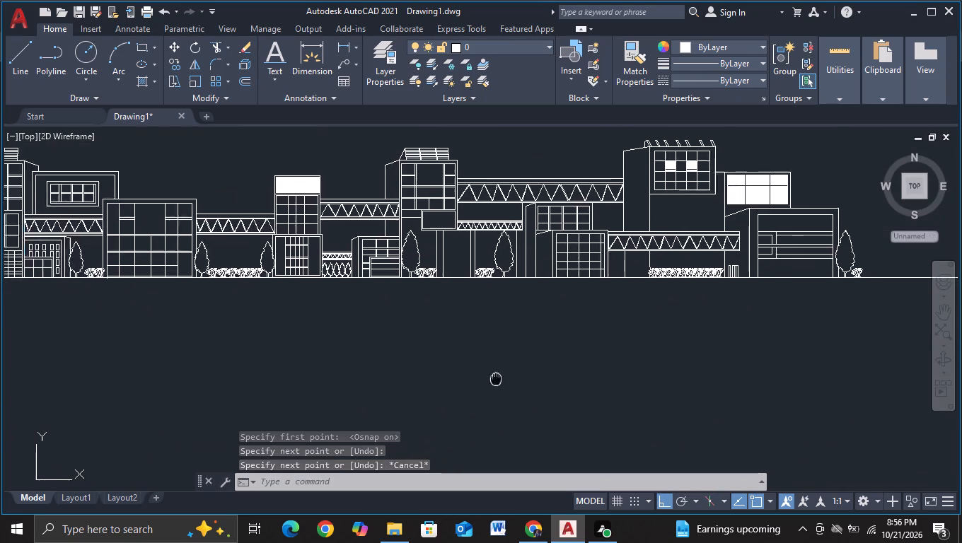
middle_drag(526, 375, 576, 371)
middle_drag(452, 378, 666, 375)
scroll(634, 383, down, 2)
middle_drag(605, 401, 487, 326)
middle_drag(494, 334, 498, 343)
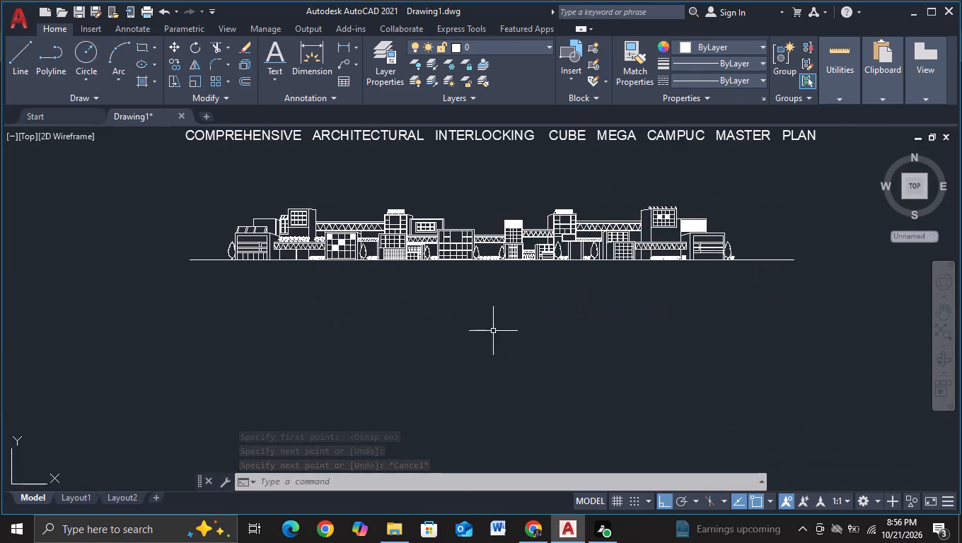
middle_drag(498, 343, 504, 366)
Draw an L-shaped leader above the small rooftop tower at the far-left end: about 1850 units up, with a short horizontal shoulder.
click(25, 62)
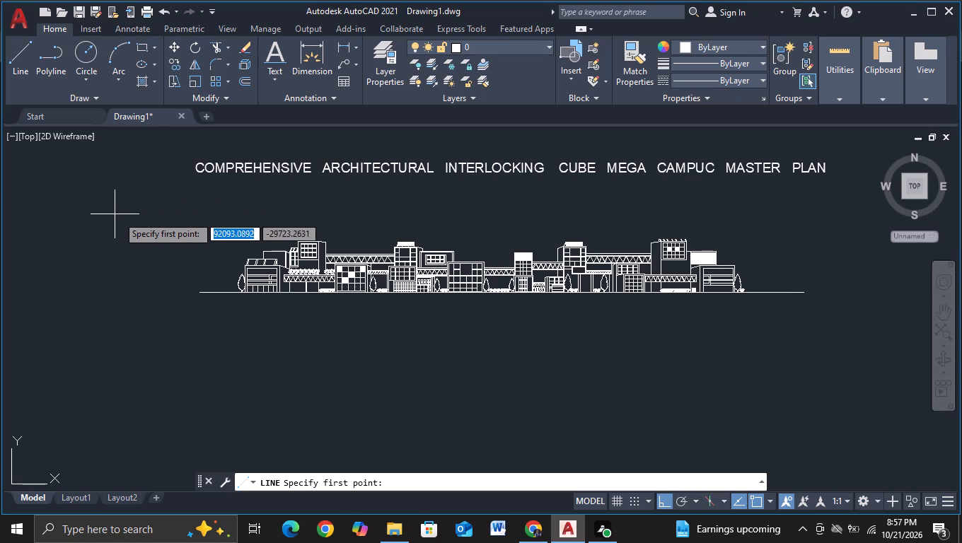
scroll(127, 221, up, 1)
middle_drag(294, 216, 240, 280)
scroll(284, 281, up, 2)
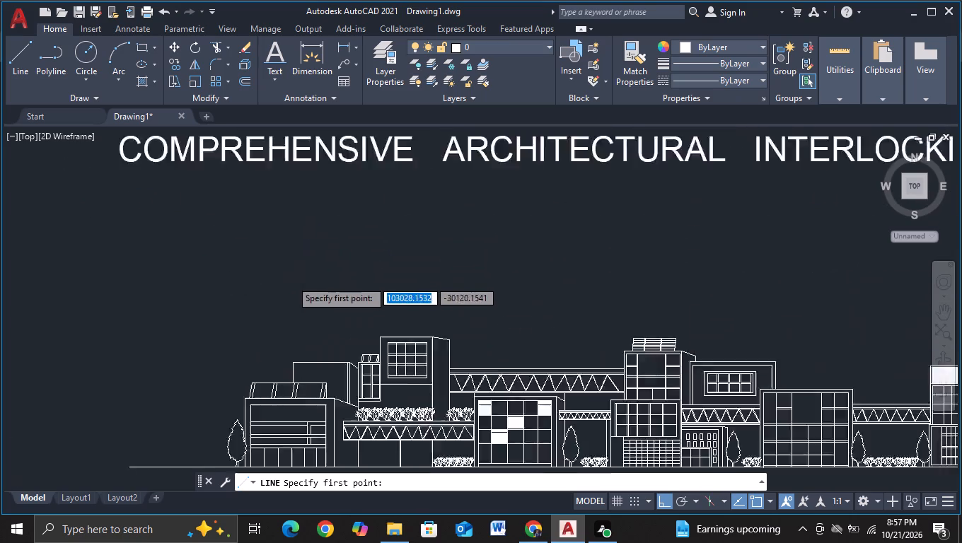
middle_drag(342, 309, 207, 218)
click(280, 294)
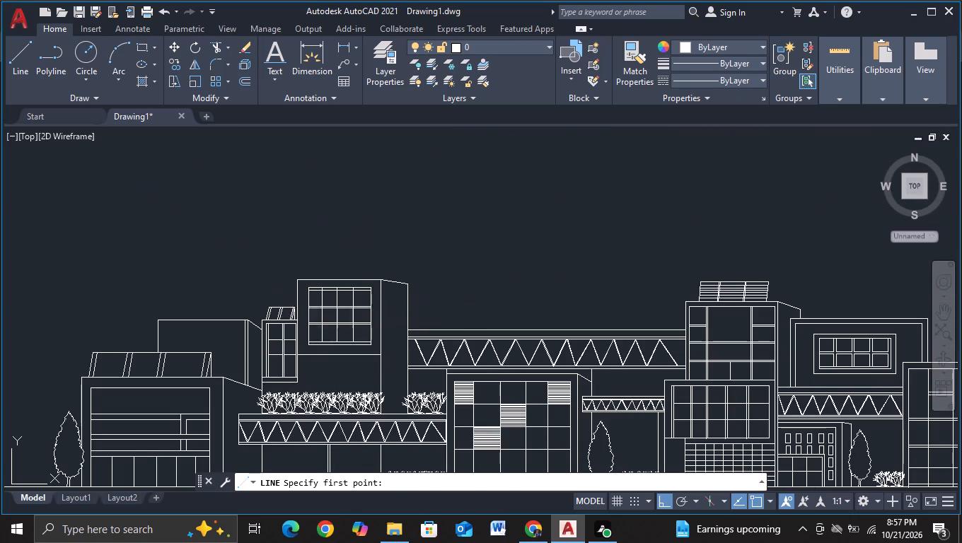
click(279, 192)
click(322, 190)
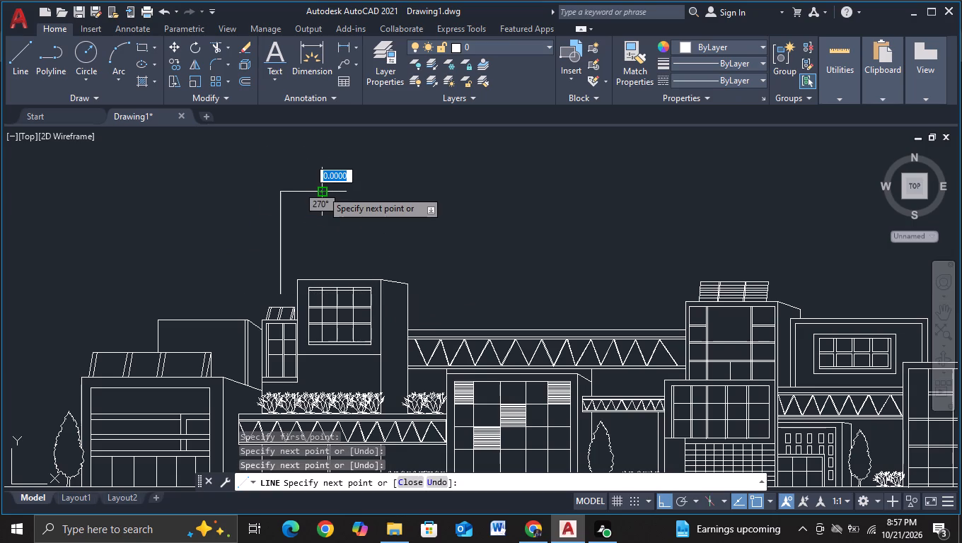
key(Escape)
Draw a second leader above the upper truss bridge, about 2250 units up to the first leader's top level, with a shoulder about 834 units long.
scroll(328, 201, down, 1)
middle_drag(342, 214, 303, 227)
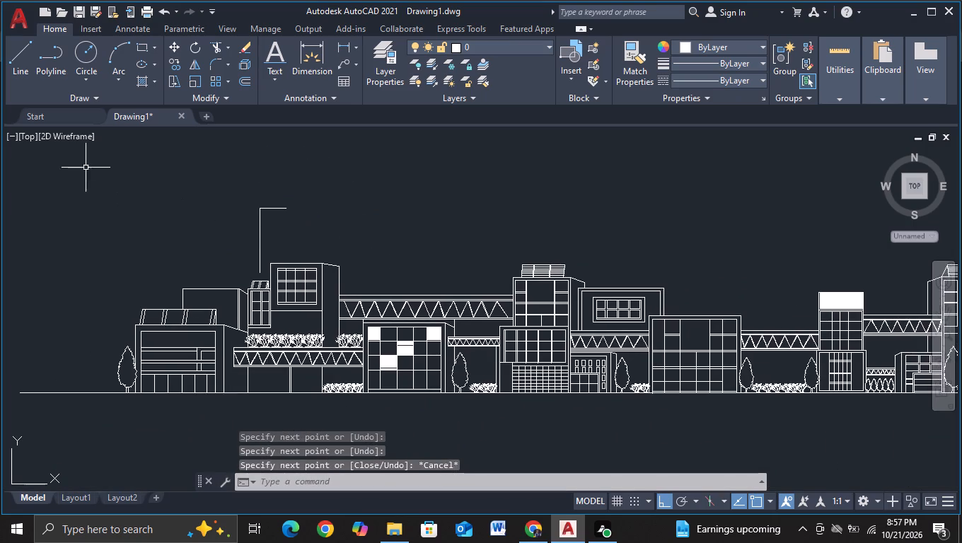
click(17, 72)
middle_drag(436, 213, 385, 211)
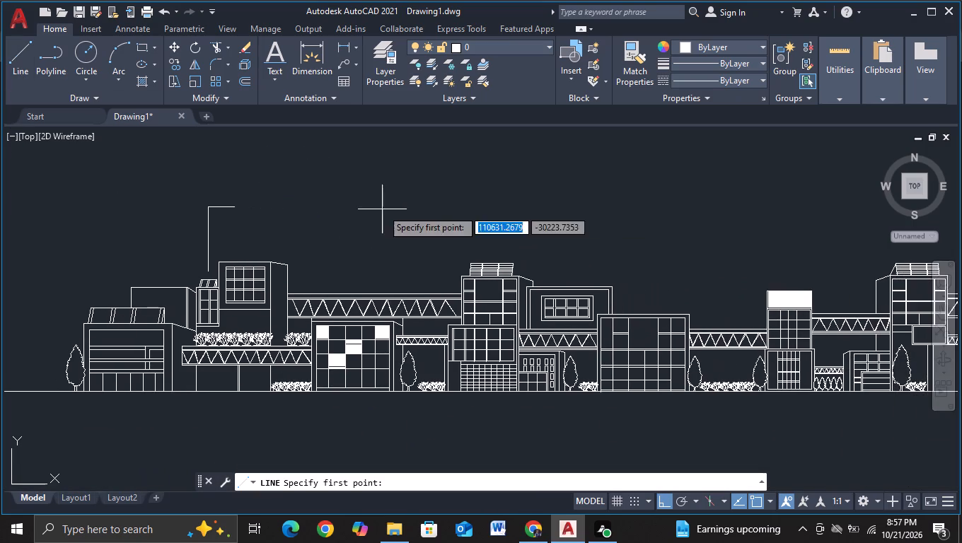
drag(373, 284, 372, 277)
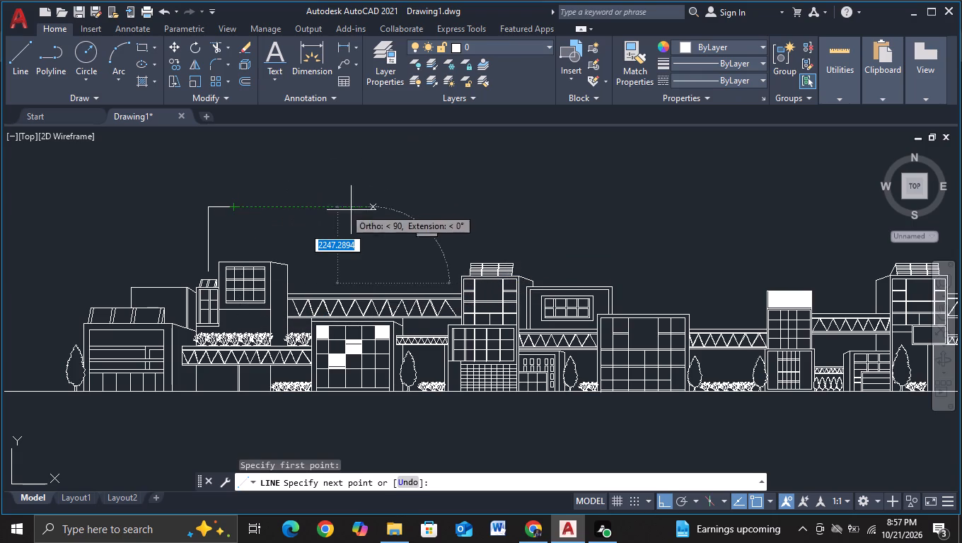
click(375, 207)
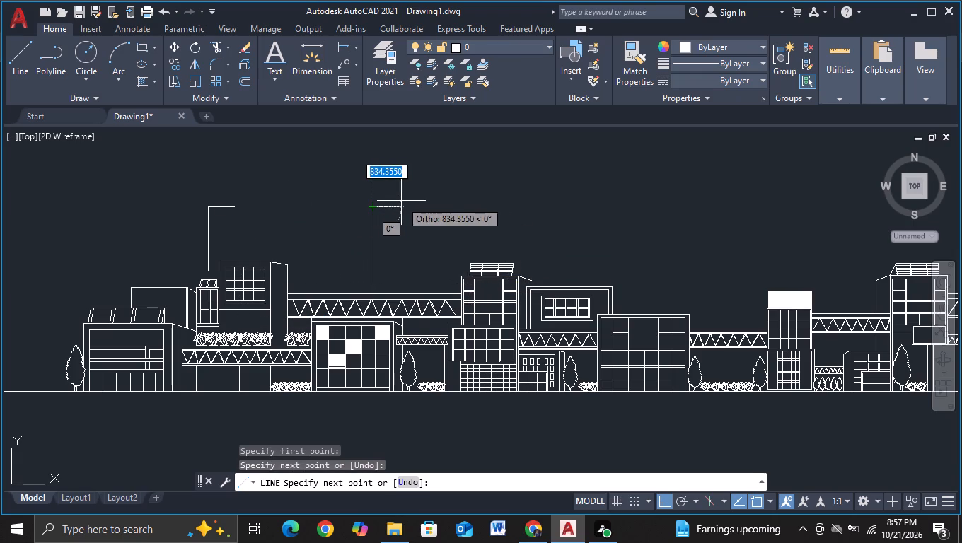
click(402, 201)
key(Escape)
Draw a third leader above the block with the framed window, about 2080 units up to the other leaders' level, with a short horizontal shoulder.
click(13, 74)
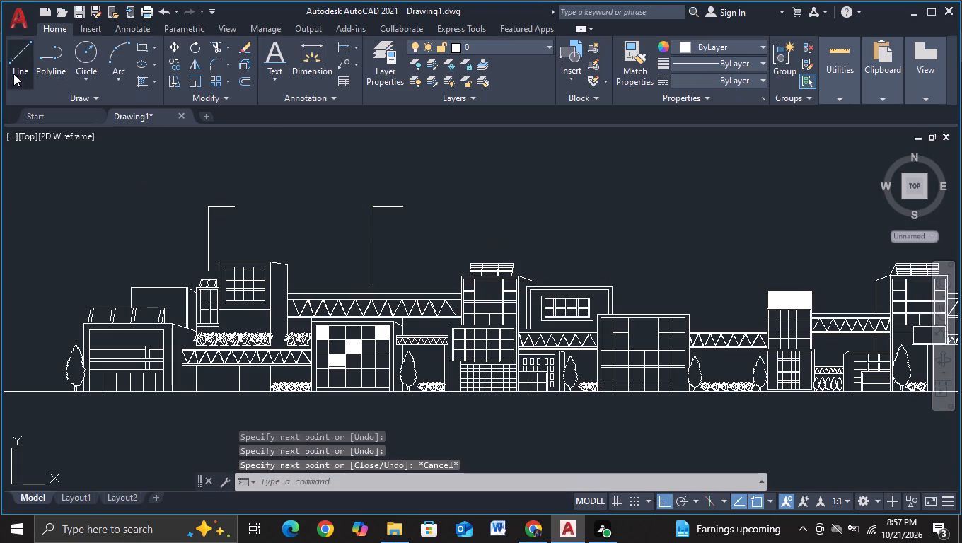
middle_drag(534, 187, 275, 201)
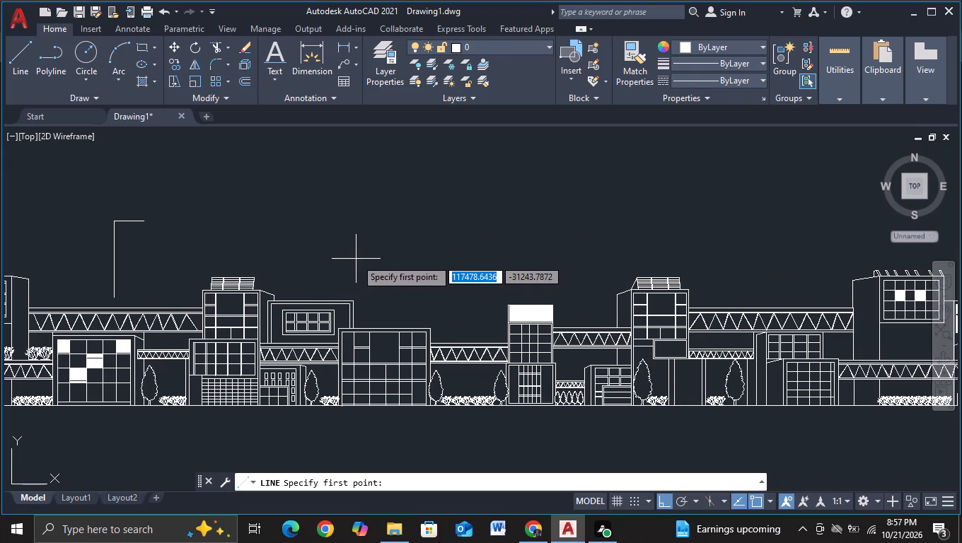
click(314, 292)
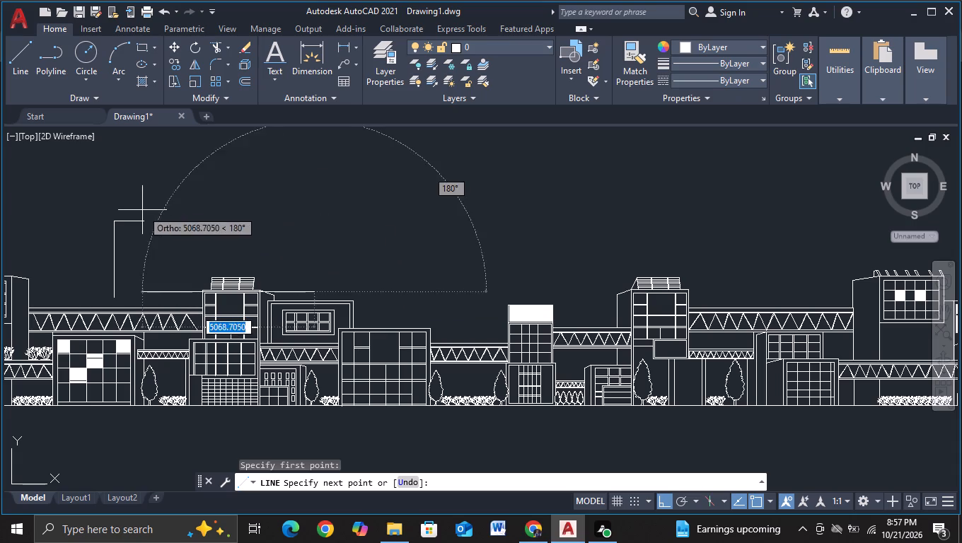
click(316, 222)
click(342, 221)
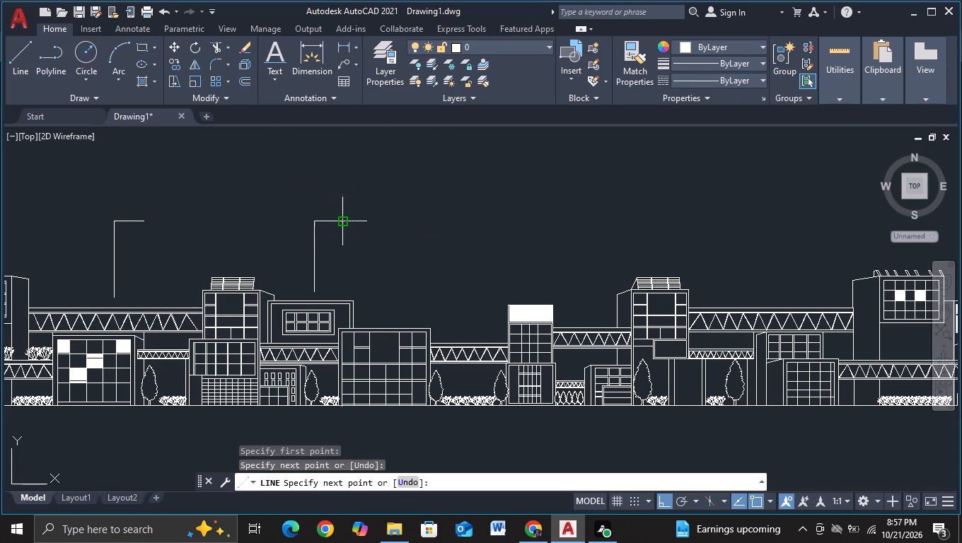
middle_drag(460, 215, 289, 214)
key(Escape)
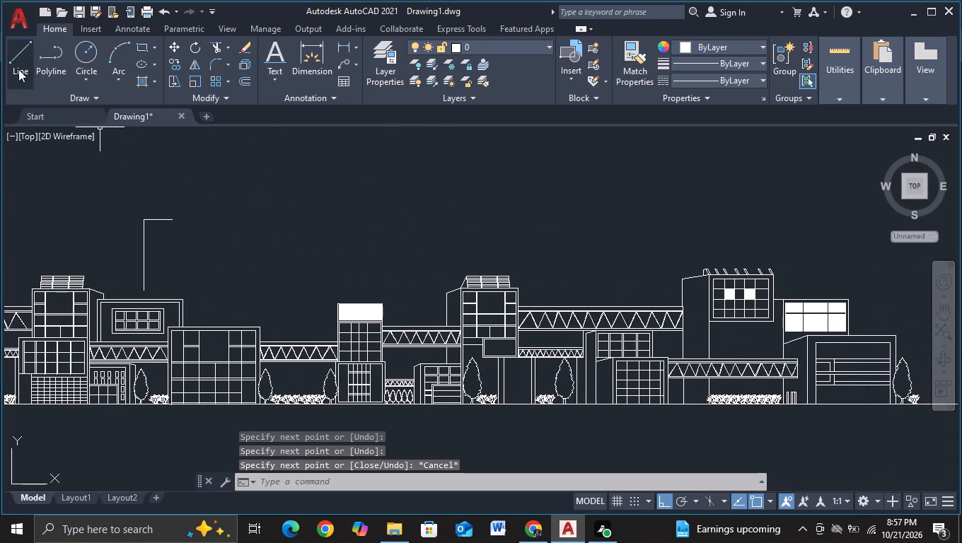
Draw a stepped leader above the framed-window block: about 1770 units horizontal over the roof, about 1260 up, and a short horizontal shoulder.
click(18, 69)
middle_drag(405, 204, 334, 213)
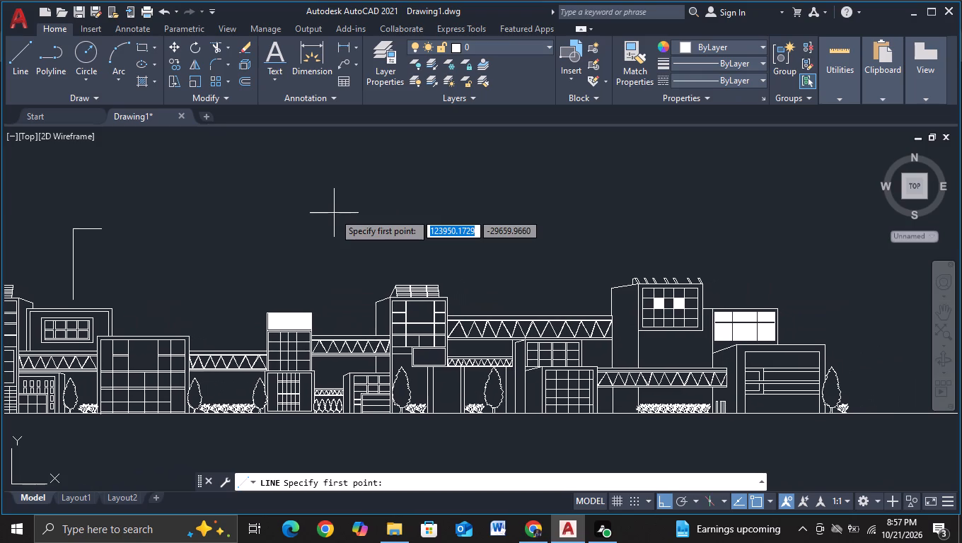
middle_drag(348, 232, 494, 230)
middle_drag(338, 250, 426, 240)
scroll(299, 257, up, 2)
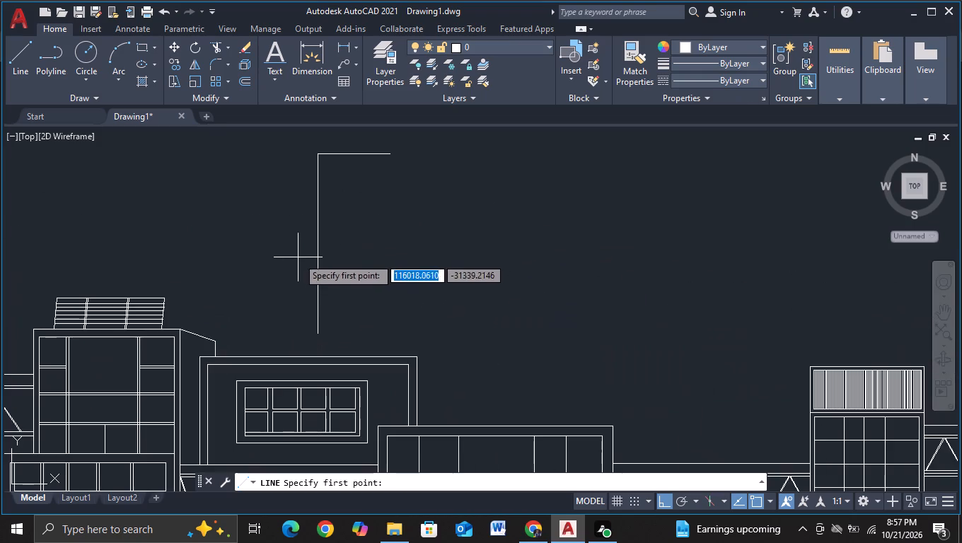
middle_drag(287, 293, 305, 248)
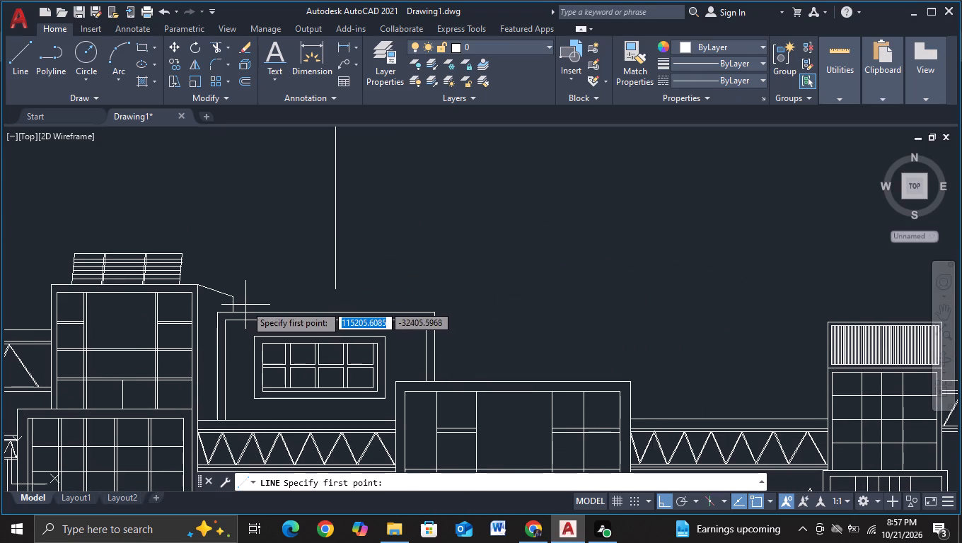
click(245, 305)
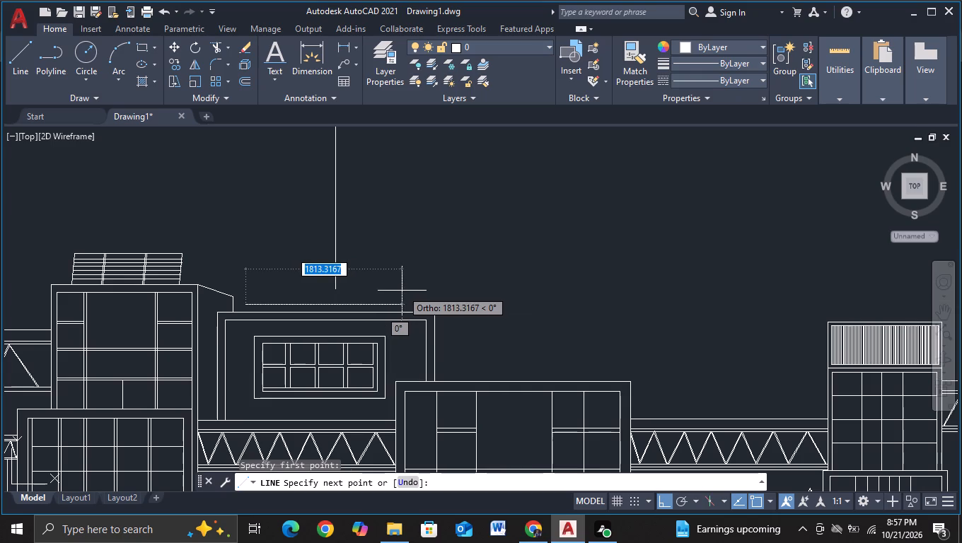
click(398, 291)
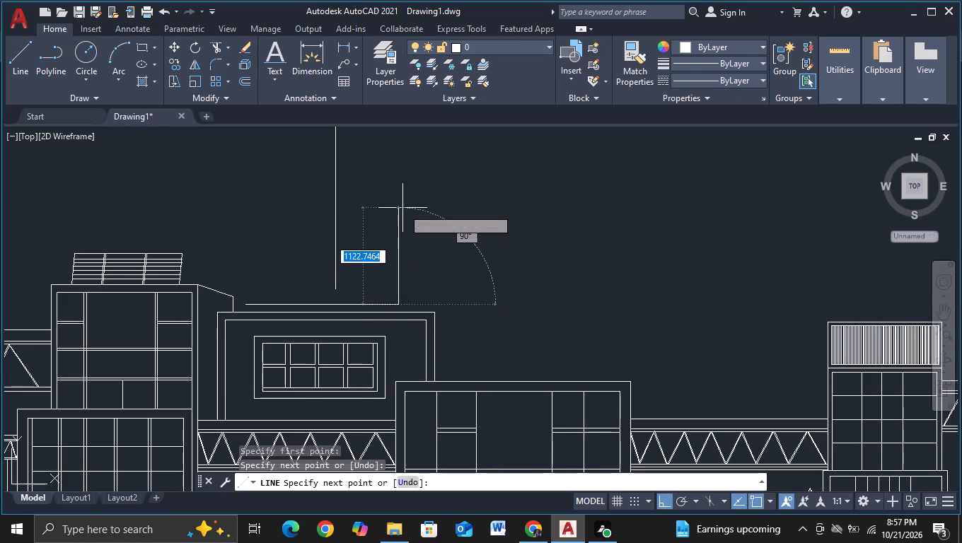
scroll(402, 208, down, 1)
middle_drag(402, 208, 398, 239)
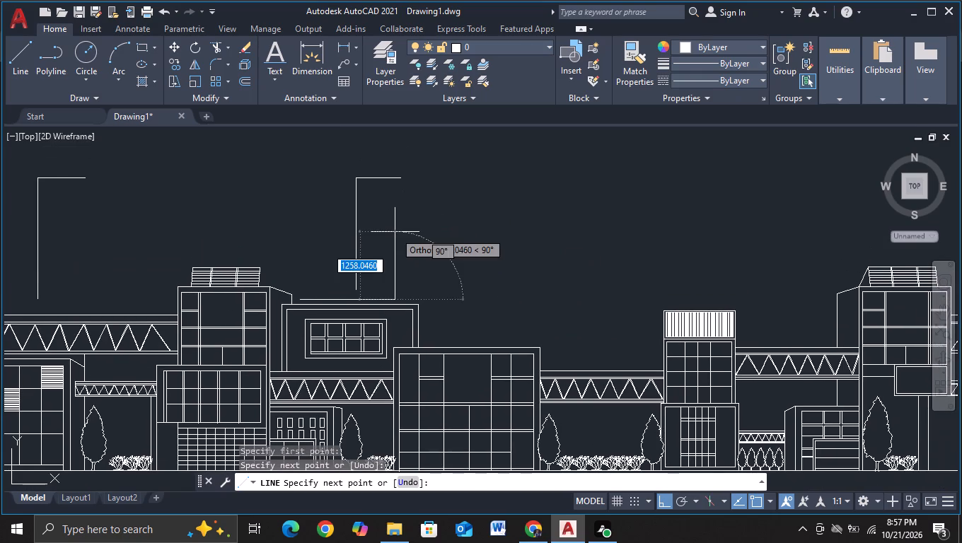
click(395, 232)
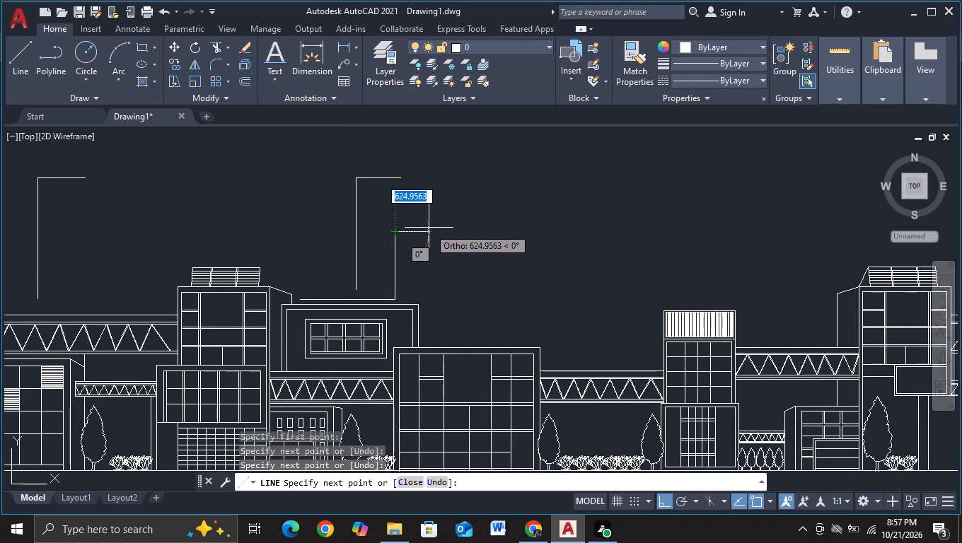
click(435, 228)
key(Escape)
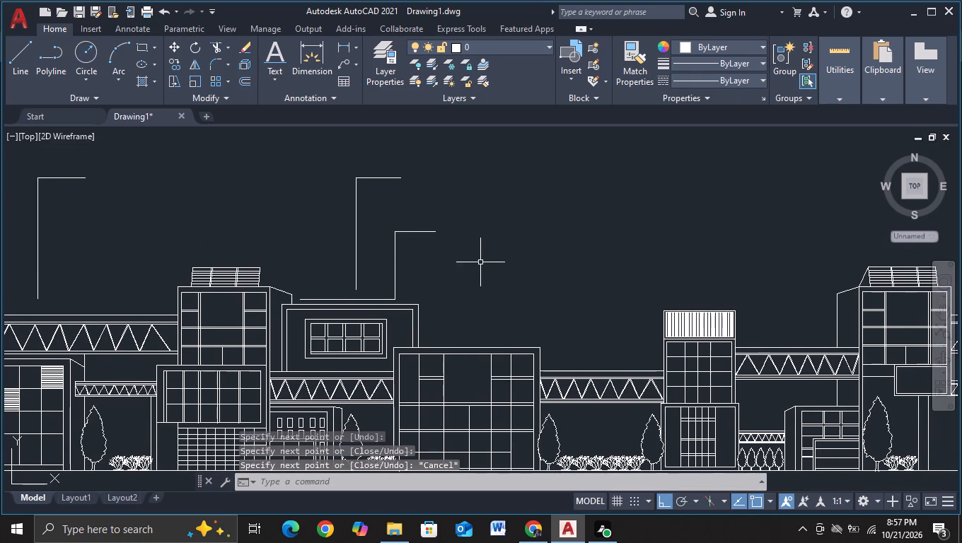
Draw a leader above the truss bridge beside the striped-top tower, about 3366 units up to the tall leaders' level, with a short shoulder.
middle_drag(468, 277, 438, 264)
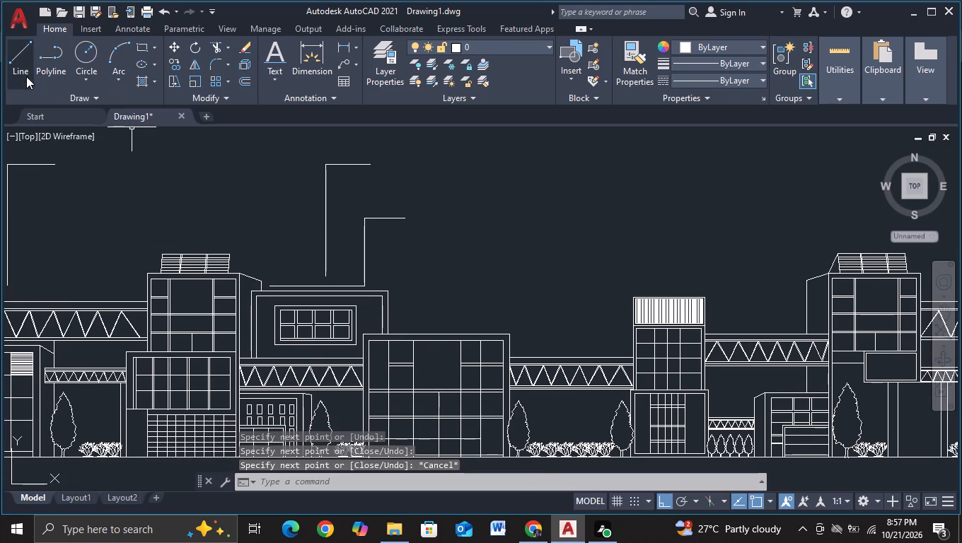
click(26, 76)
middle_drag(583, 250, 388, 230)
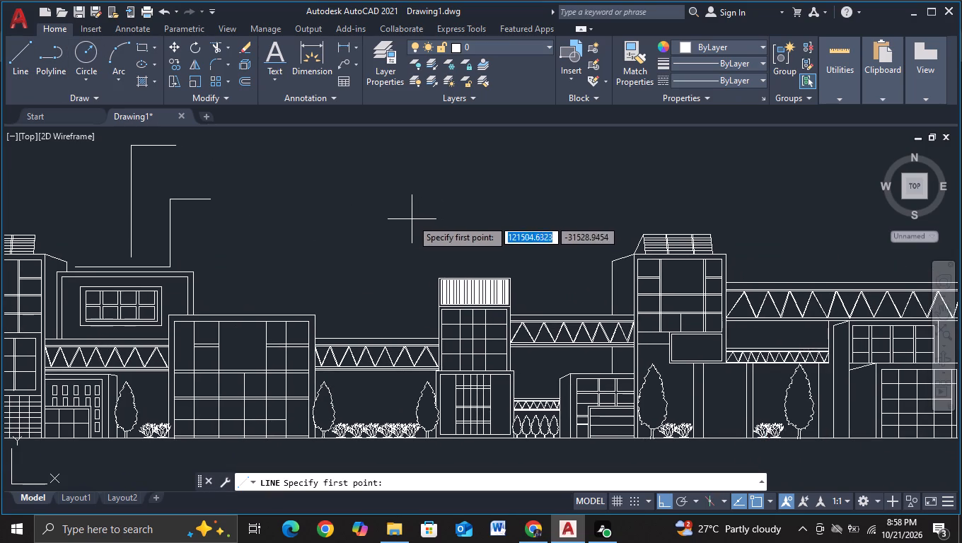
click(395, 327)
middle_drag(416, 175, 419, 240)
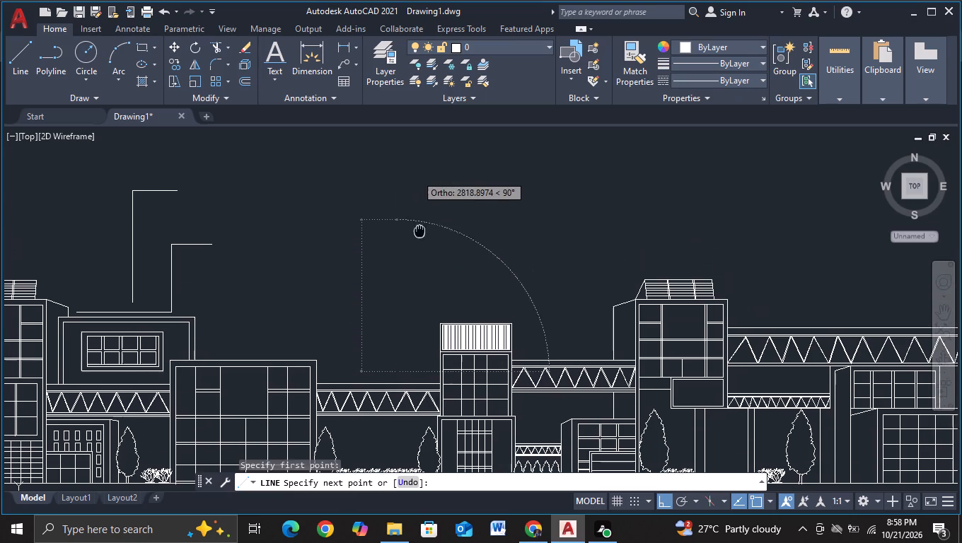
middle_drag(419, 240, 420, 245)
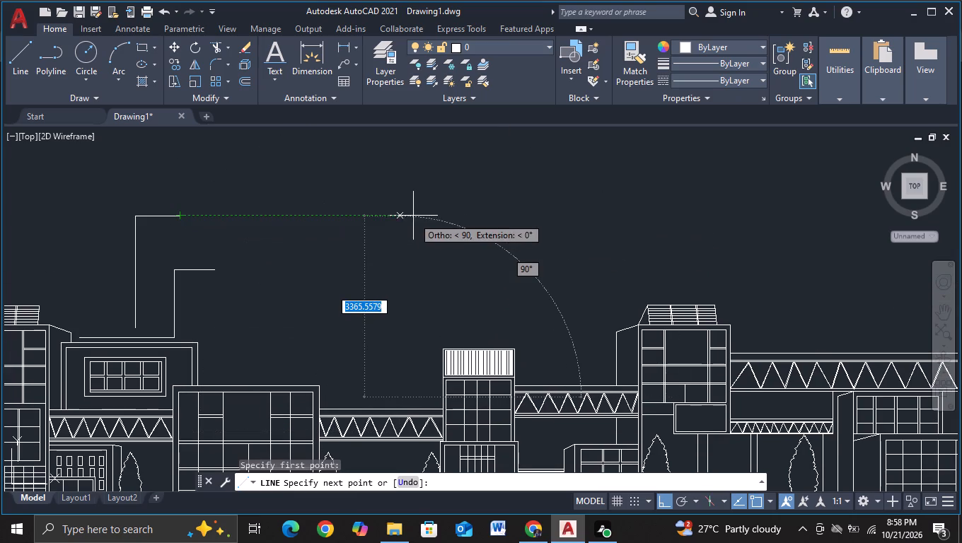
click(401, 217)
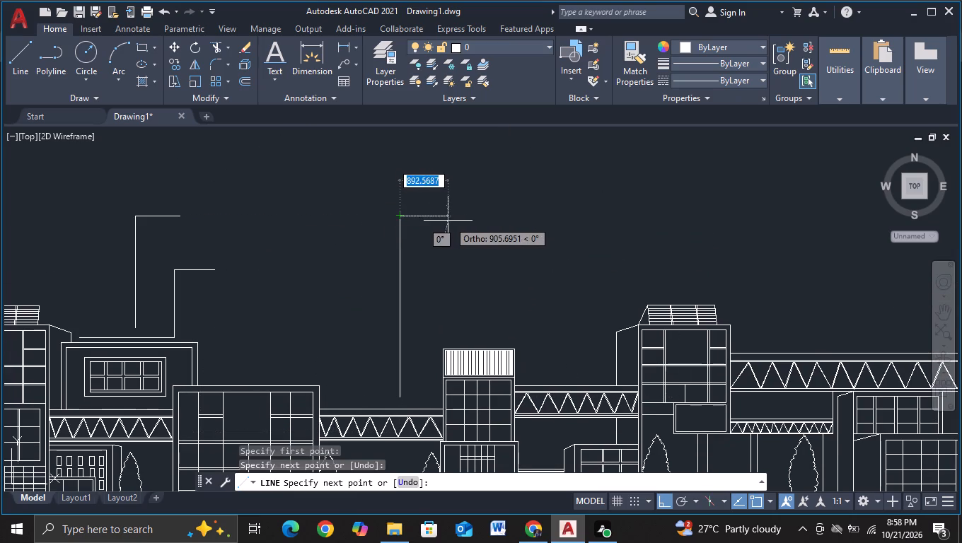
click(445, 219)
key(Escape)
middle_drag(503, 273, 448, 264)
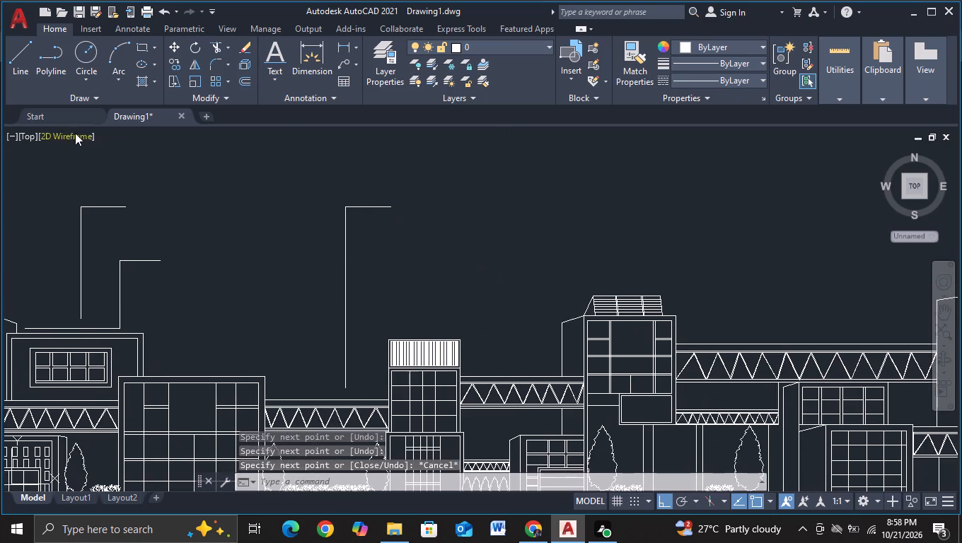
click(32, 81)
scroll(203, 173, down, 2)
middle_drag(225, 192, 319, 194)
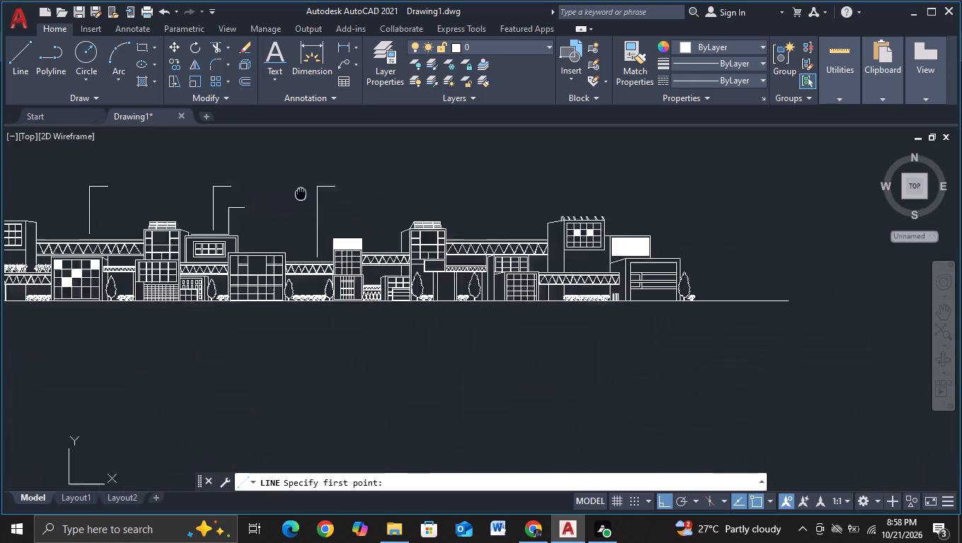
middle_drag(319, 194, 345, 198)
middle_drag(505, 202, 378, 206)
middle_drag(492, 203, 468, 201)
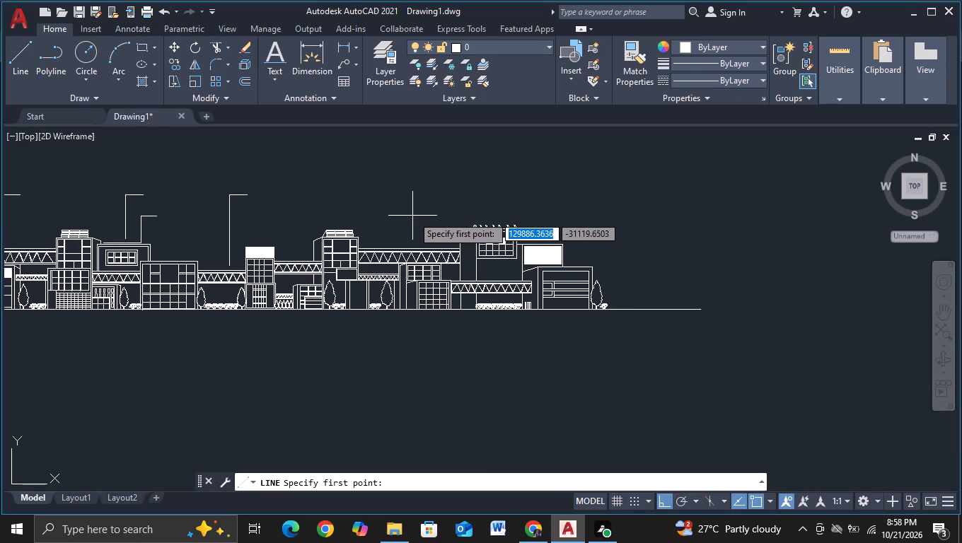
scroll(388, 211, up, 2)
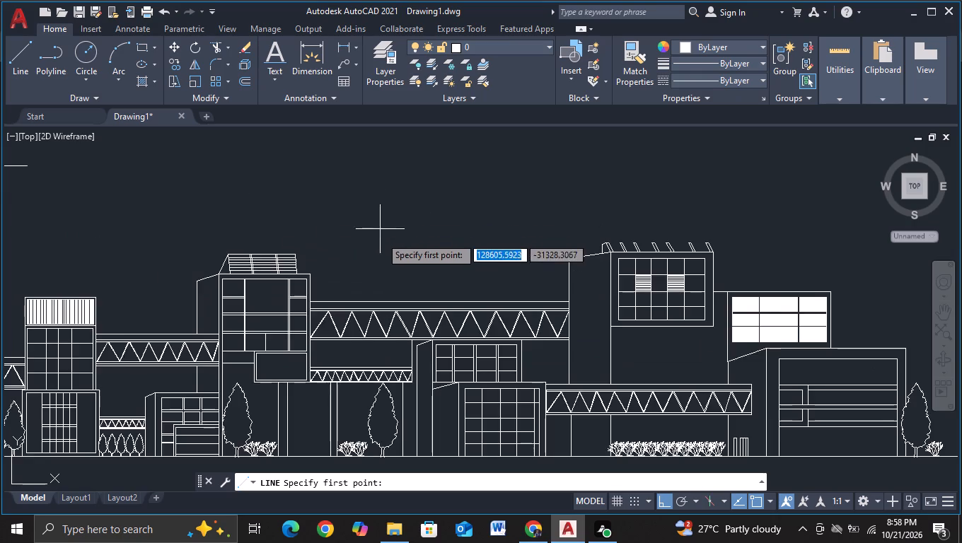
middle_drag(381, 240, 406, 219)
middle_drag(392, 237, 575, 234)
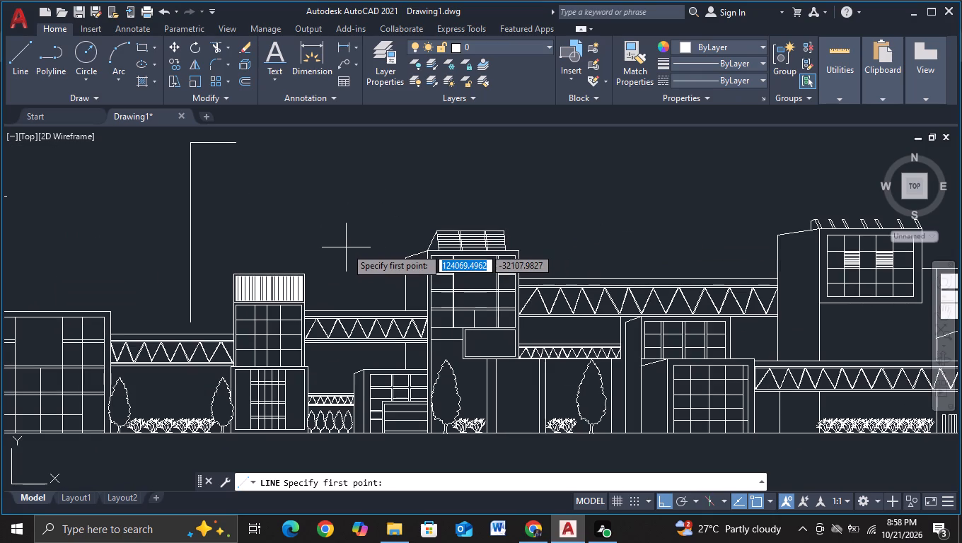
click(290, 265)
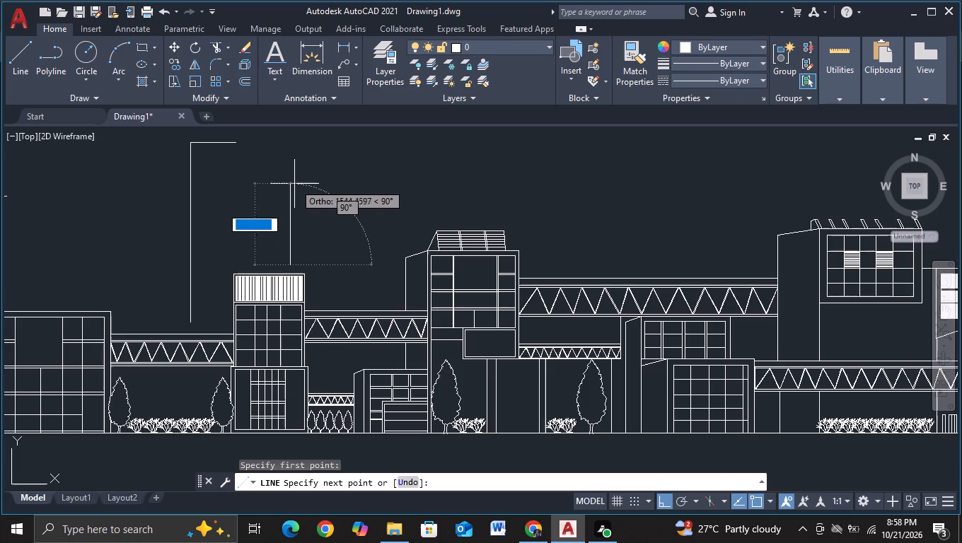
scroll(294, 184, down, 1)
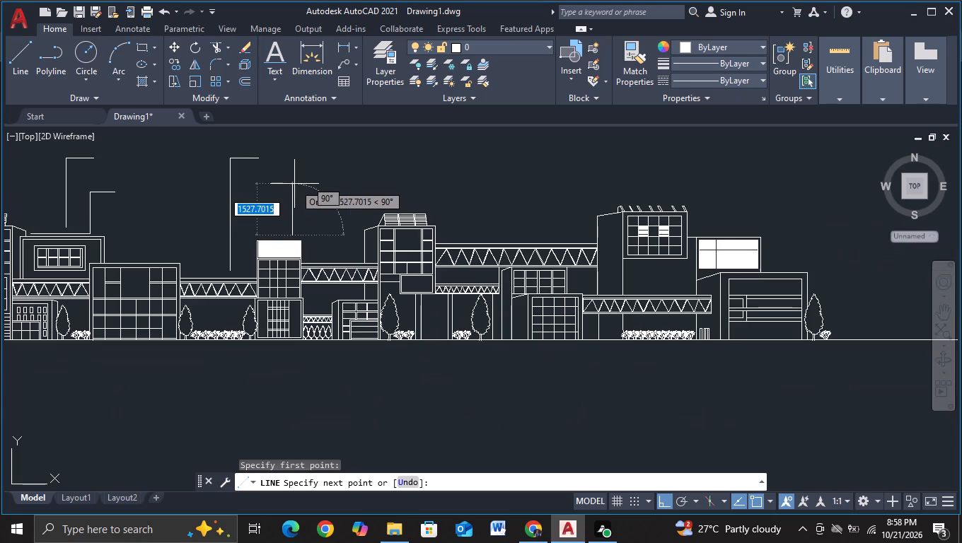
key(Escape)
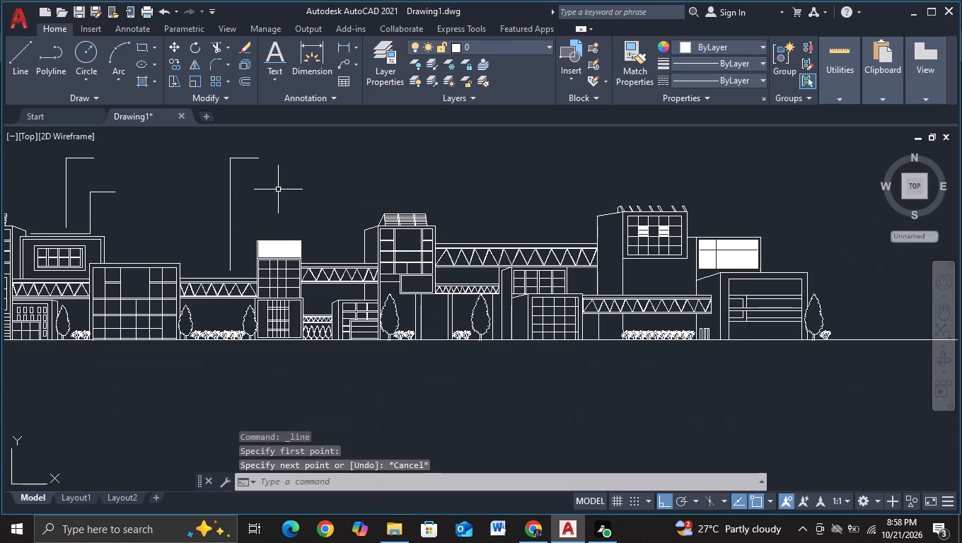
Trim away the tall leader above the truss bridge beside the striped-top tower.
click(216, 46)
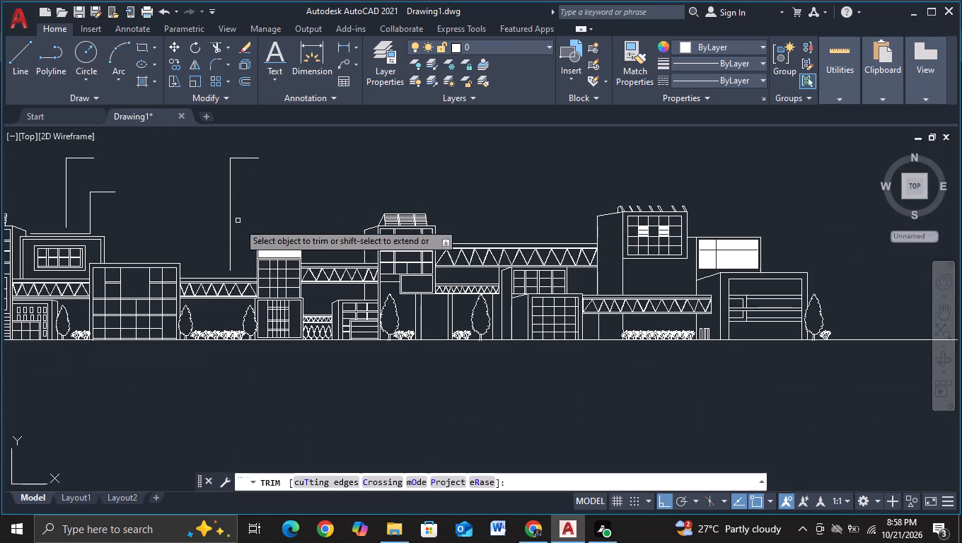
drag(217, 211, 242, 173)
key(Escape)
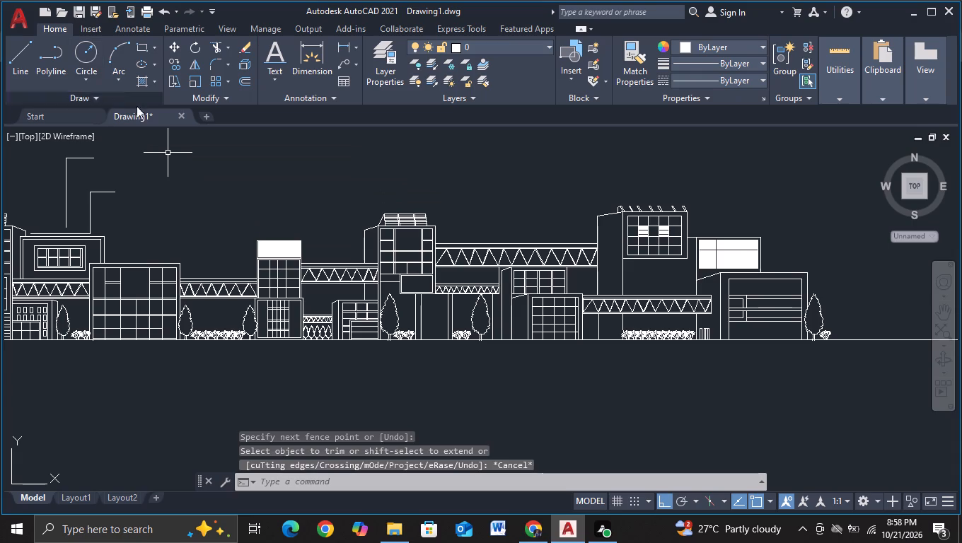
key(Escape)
Draw a lower leader above the truss bridge beside the striped-top tower, about 1710 units up, with a short horizontal shoulder.
click(9, 61)
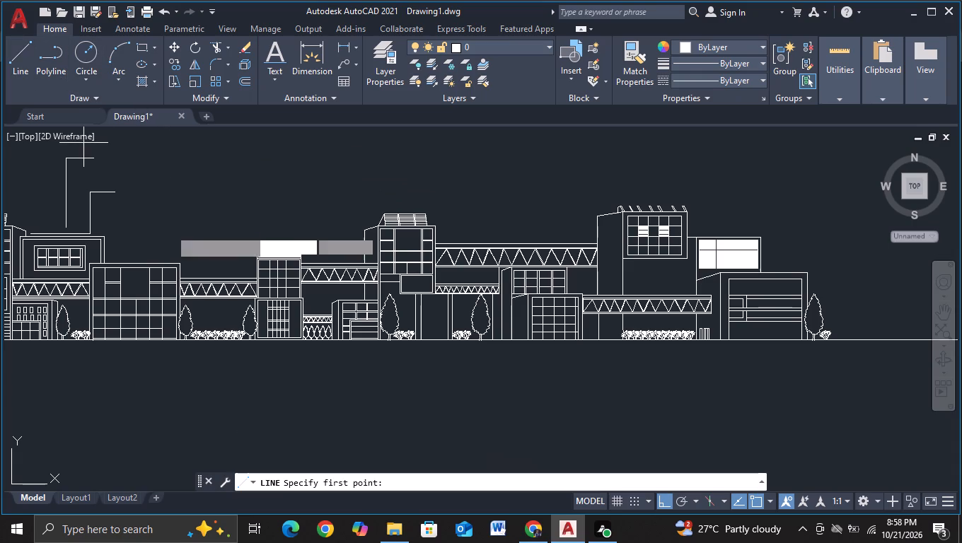
click(214, 265)
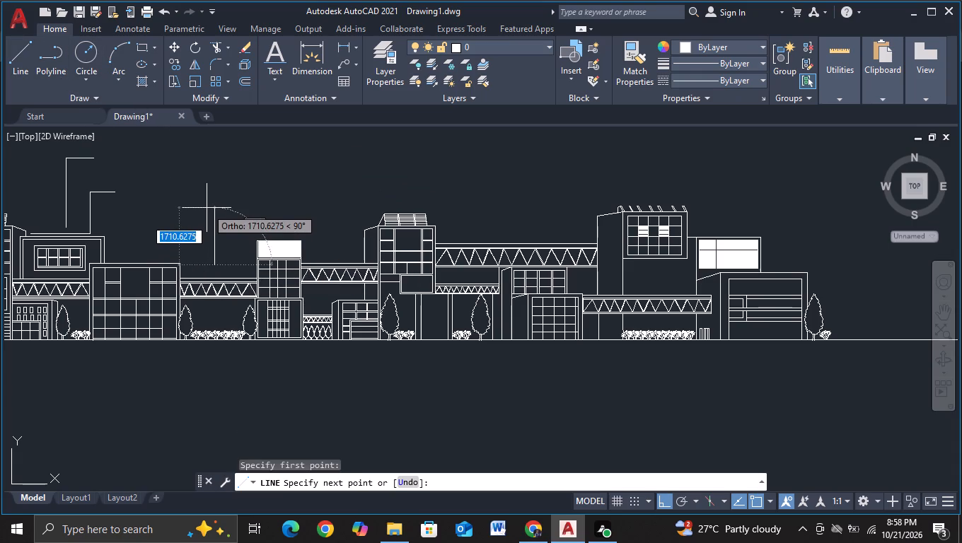
click(207, 208)
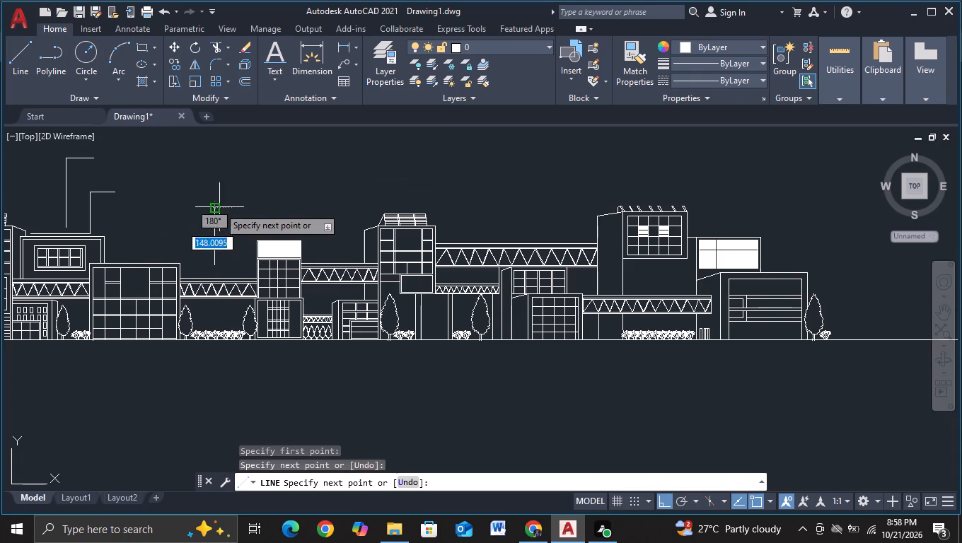
click(237, 206)
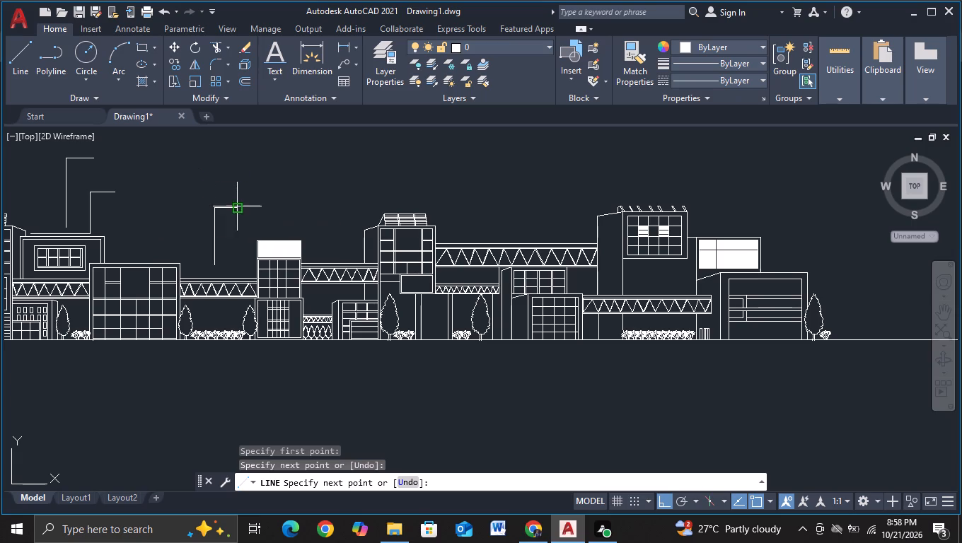
key(Escape)
Draw a leader above the striped-top tower, about 2140 units up to the tall leaders' level, with a short horizontal shoulder.
click(13, 68)
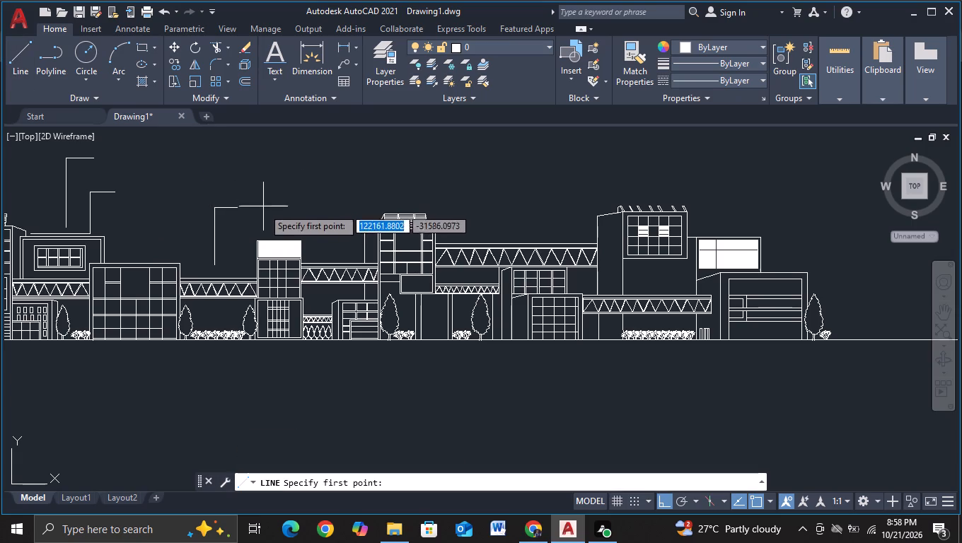
click(280, 230)
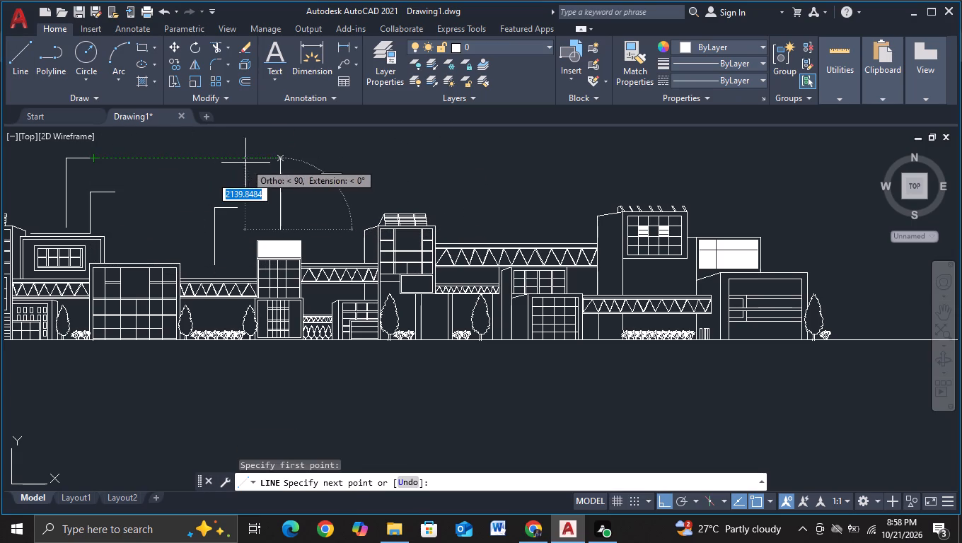
click(279, 159)
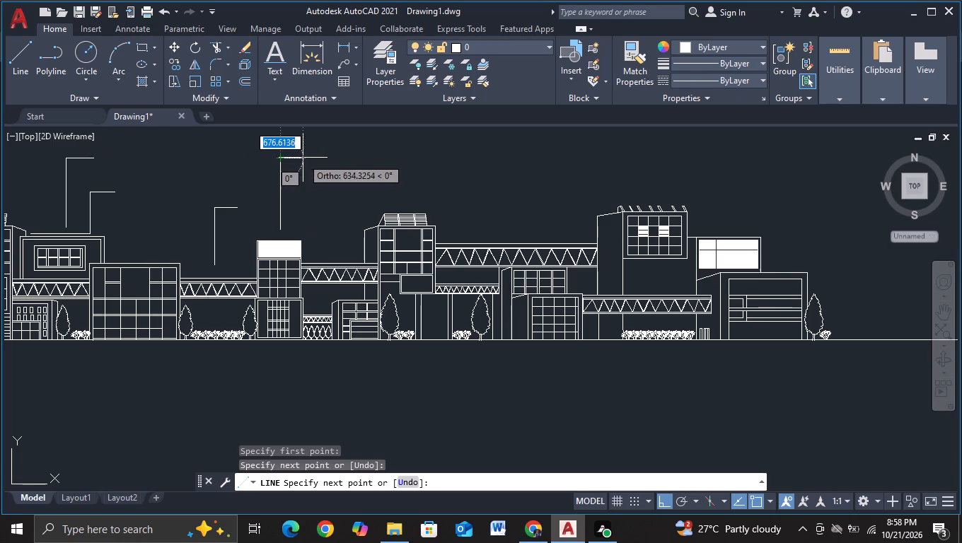
click(313, 158)
key(Escape)
Draw a leader above the louvre-roofed tower, about 1391 units up to the tall leaders' level, with a short horizontal shoulder.
middle_drag(412, 170, 318, 220)
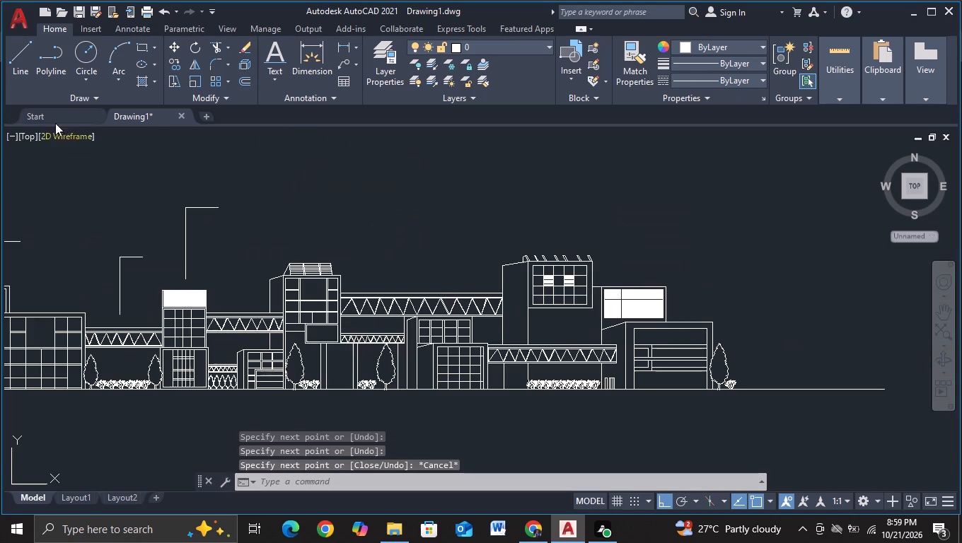
click(24, 70)
scroll(265, 202, down, 1)
middle_drag(337, 213, 497, 216)
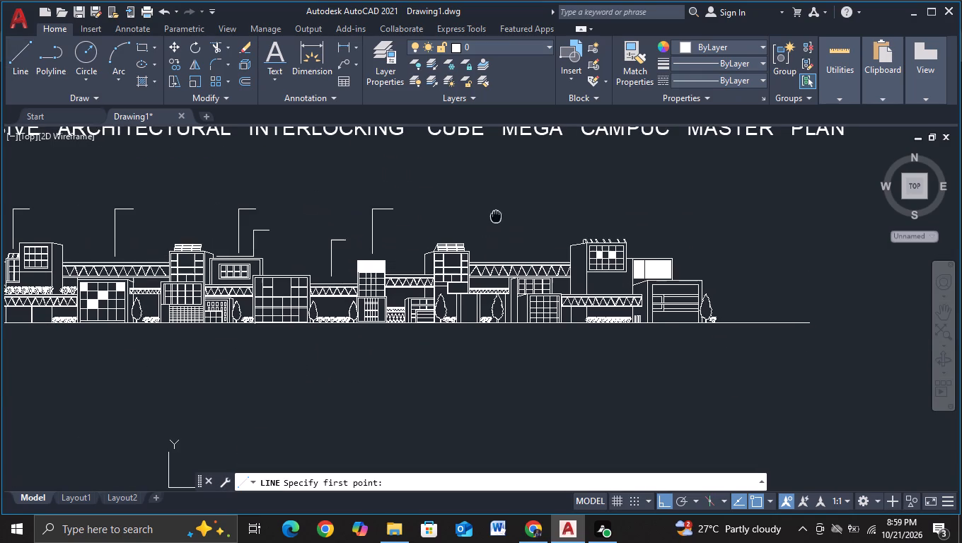
middle_drag(497, 216, 497, 216)
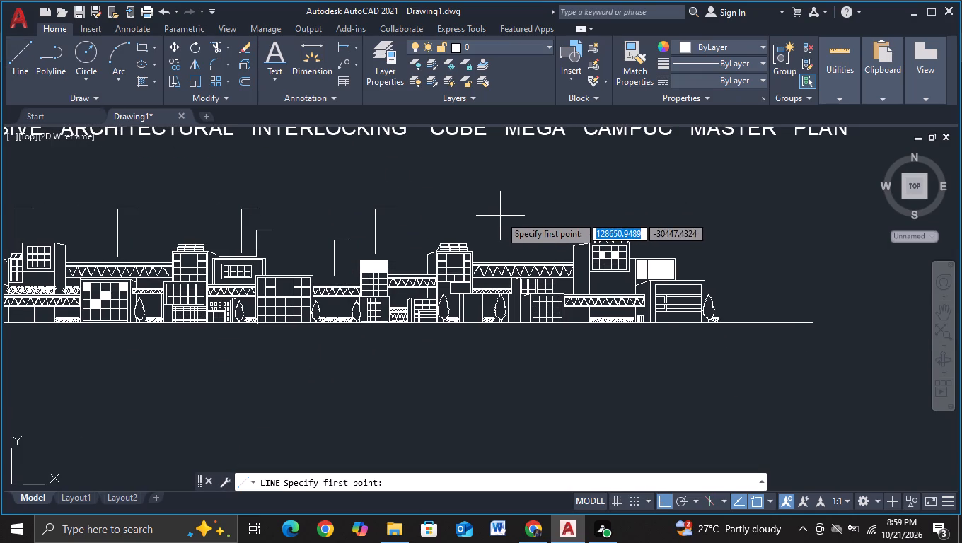
middle_drag(516, 218, 435, 229)
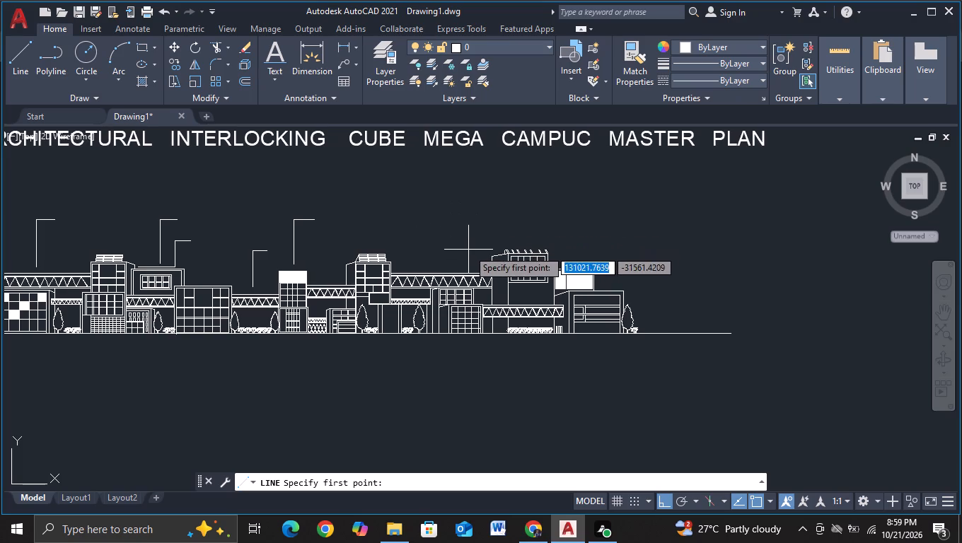
scroll(378, 240, up, 1)
click(376, 254)
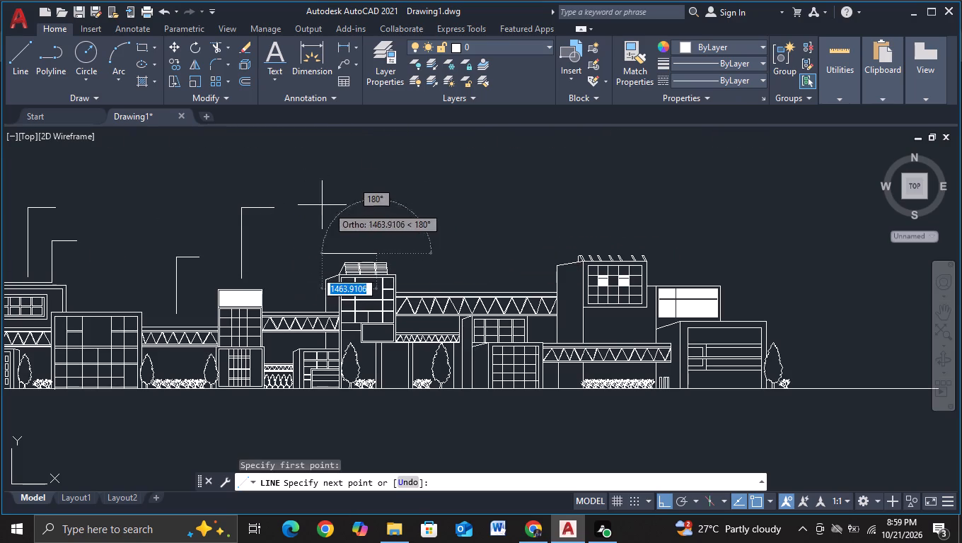
click(378, 208)
click(401, 206)
key(Escape)
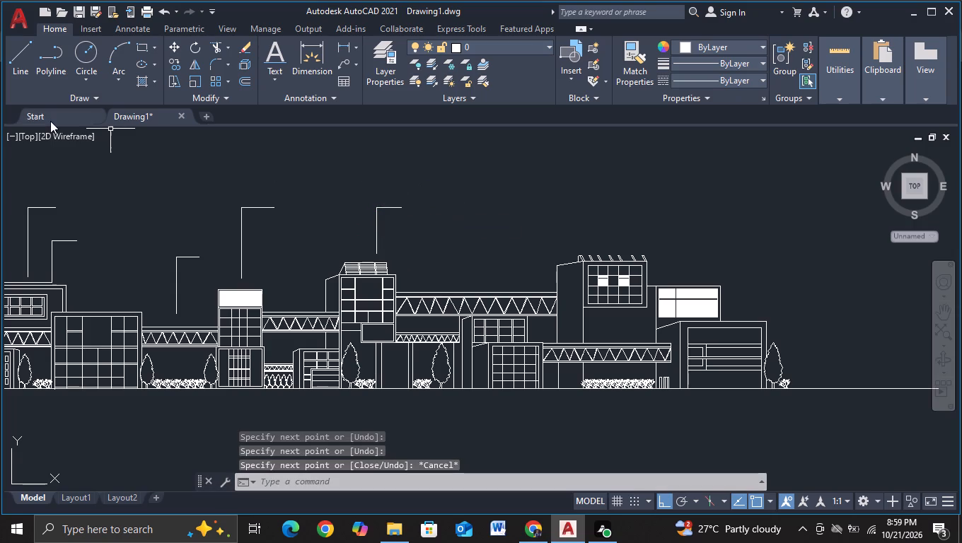
Draw a leader above the tall block with slanted roof fins, about 1200 units up to the tall leaders' level, with a shoulder about 615 units long.
click(26, 73)
middle_drag(489, 214, 444, 218)
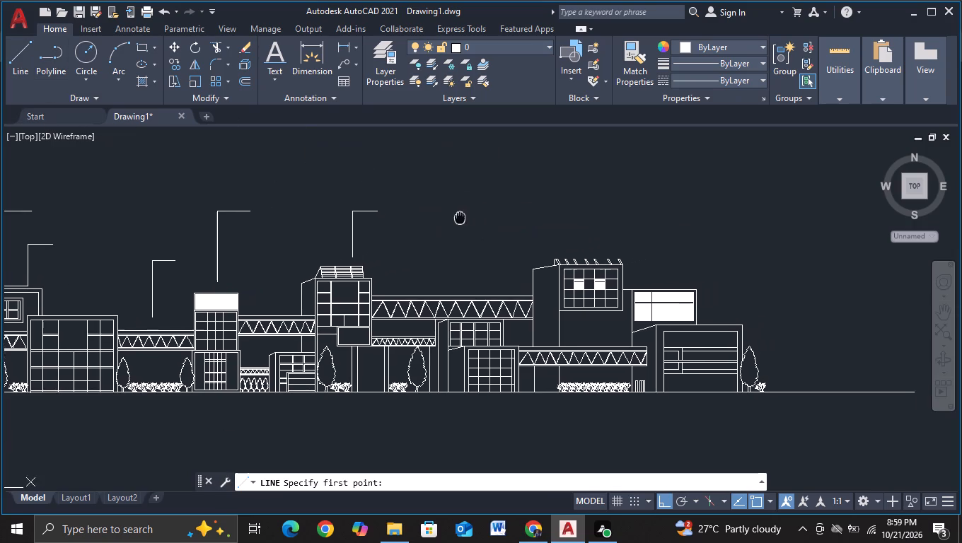
middle_drag(444, 218, 325, 222)
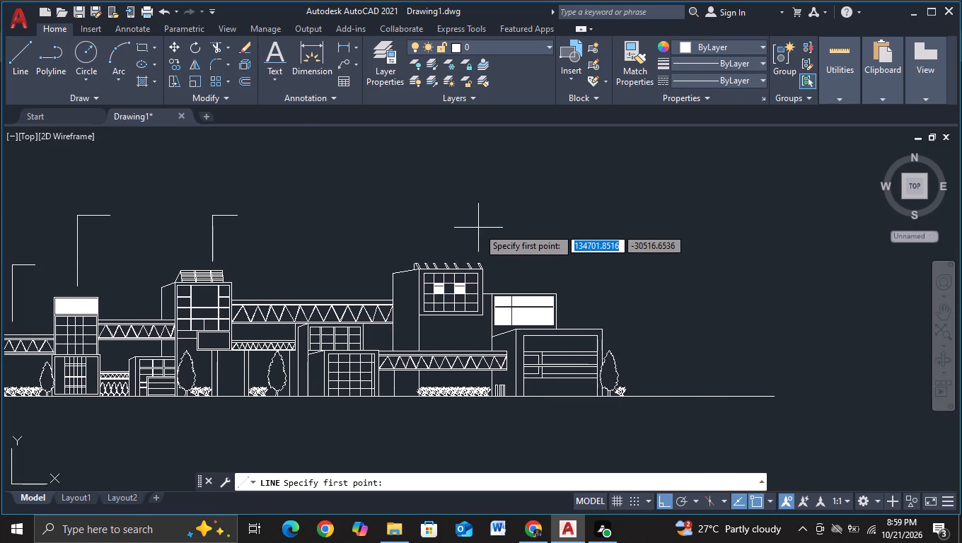
middle_drag(461, 226, 382, 227)
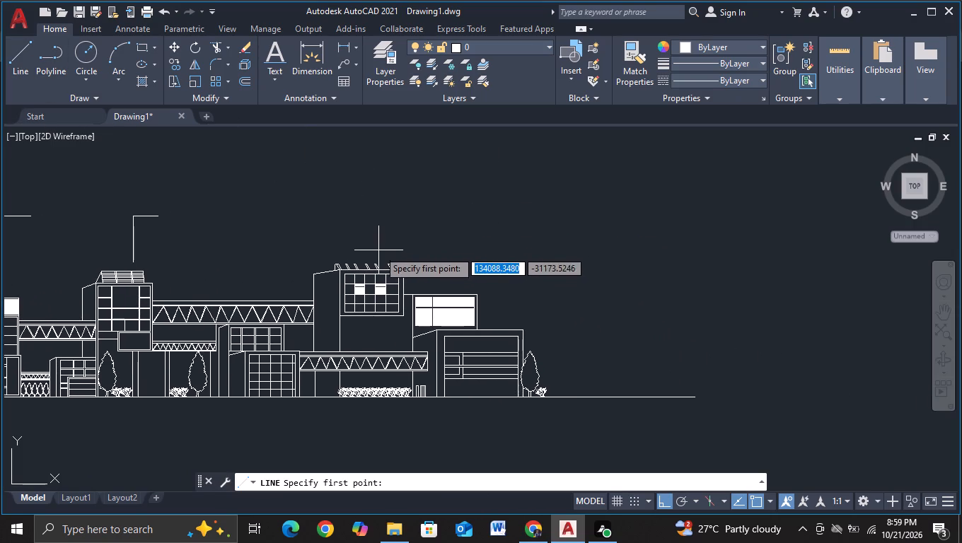
click(378, 256)
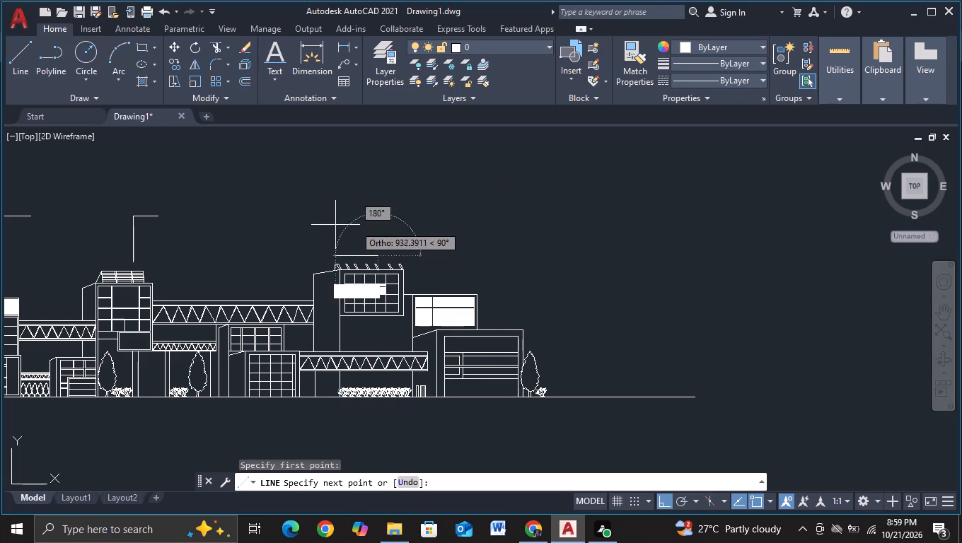
click(378, 215)
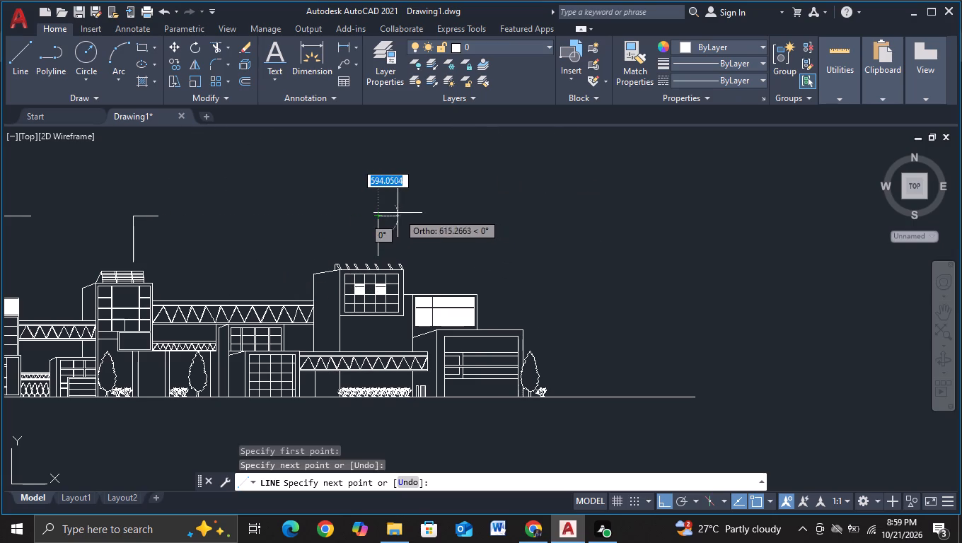
click(398, 213)
key(Escape)
Copy the master plan title straight down about 11000 units, just below the ground line of the street elevation.
scroll(481, 206, down, 2)
middle_drag(492, 214, 547, 194)
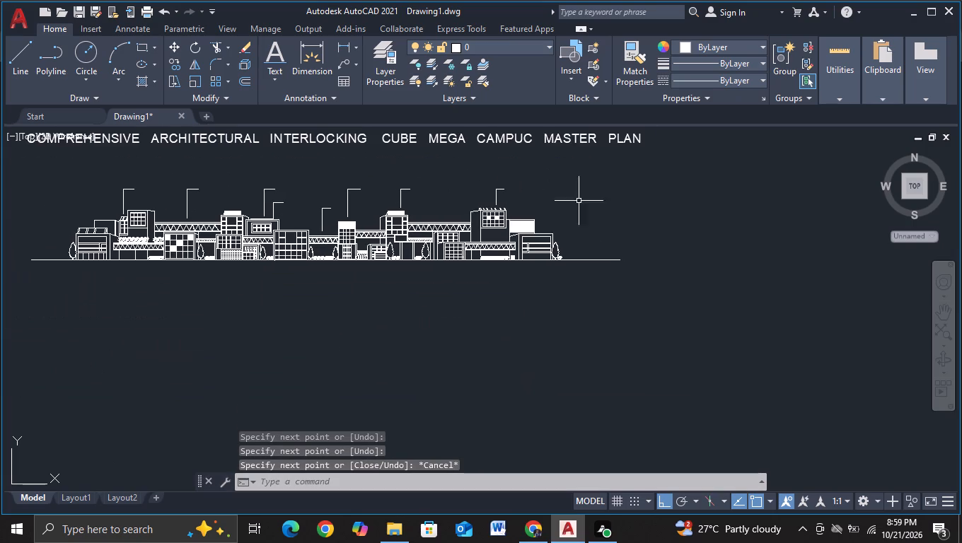
middle_drag(566, 324, 584, 310)
middle_drag(553, 323, 497, 325)
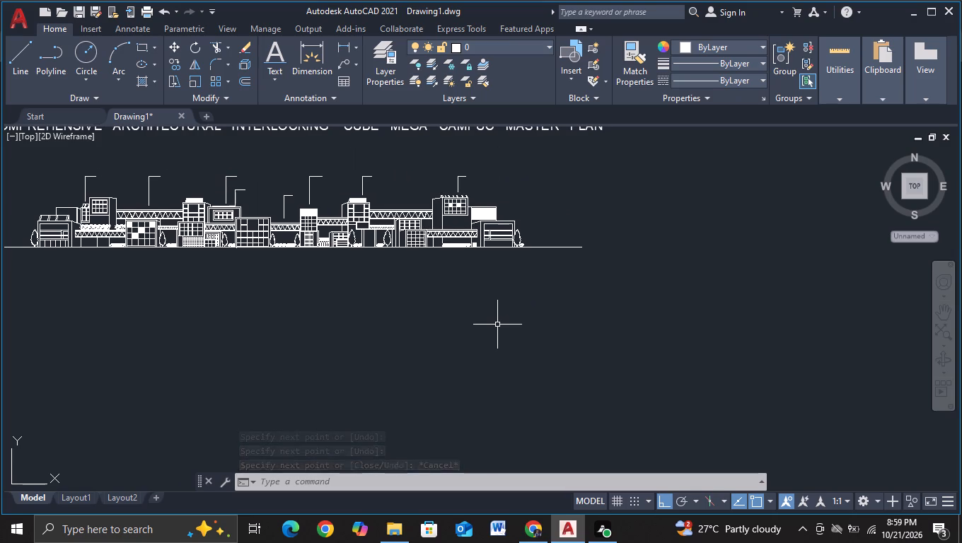
middle_drag(444, 325, 633, 342)
middle_drag(581, 332, 579, 362)
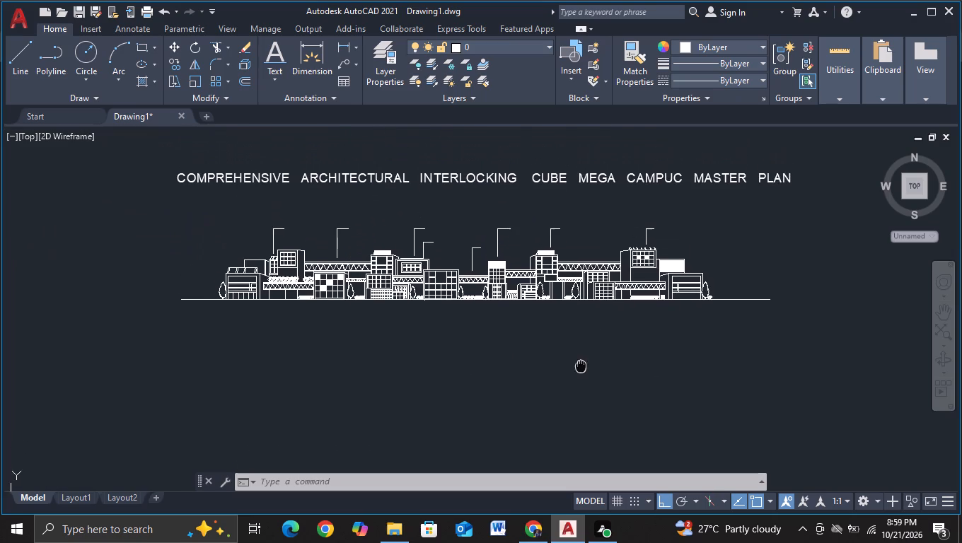
click(393, 170)
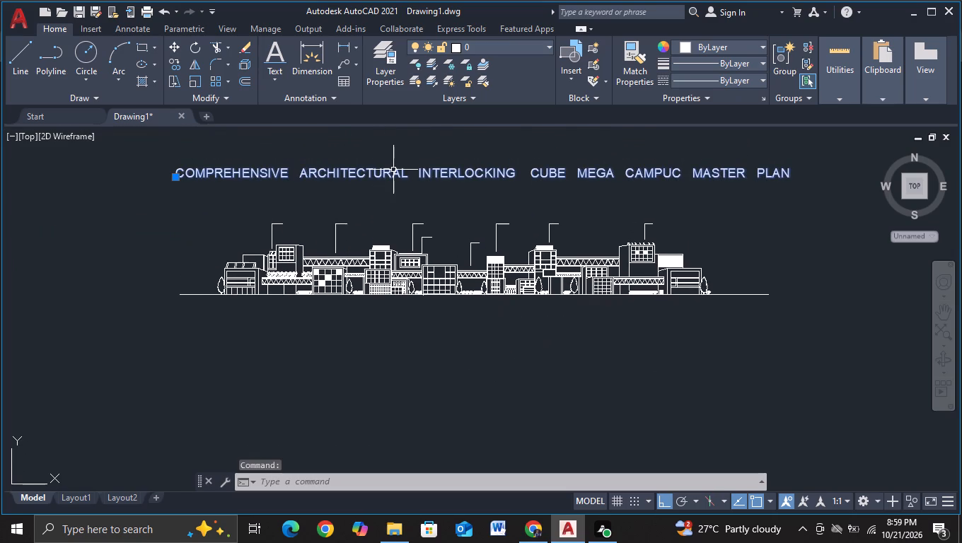
key(c)
click(451, 218)
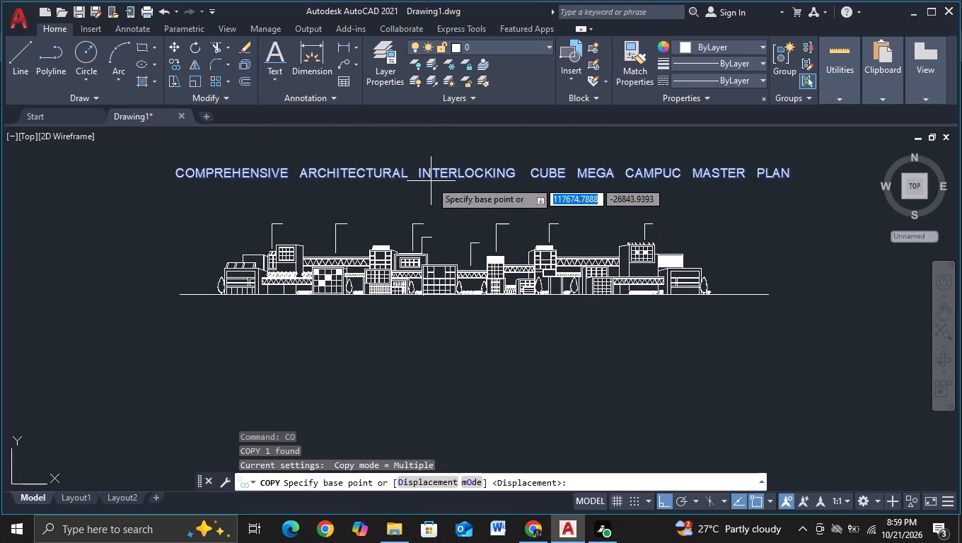
click(431, 180)
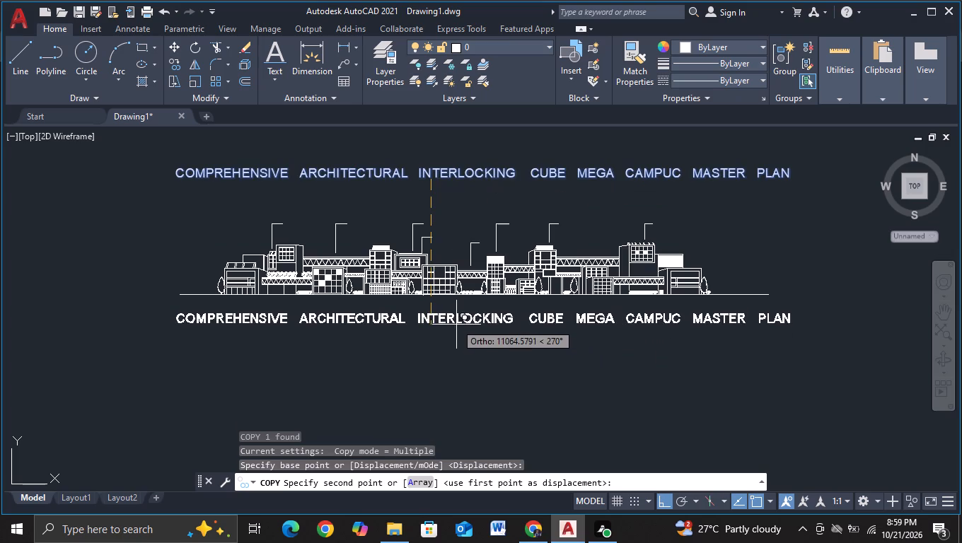
click(454, 320)
key(Escape)
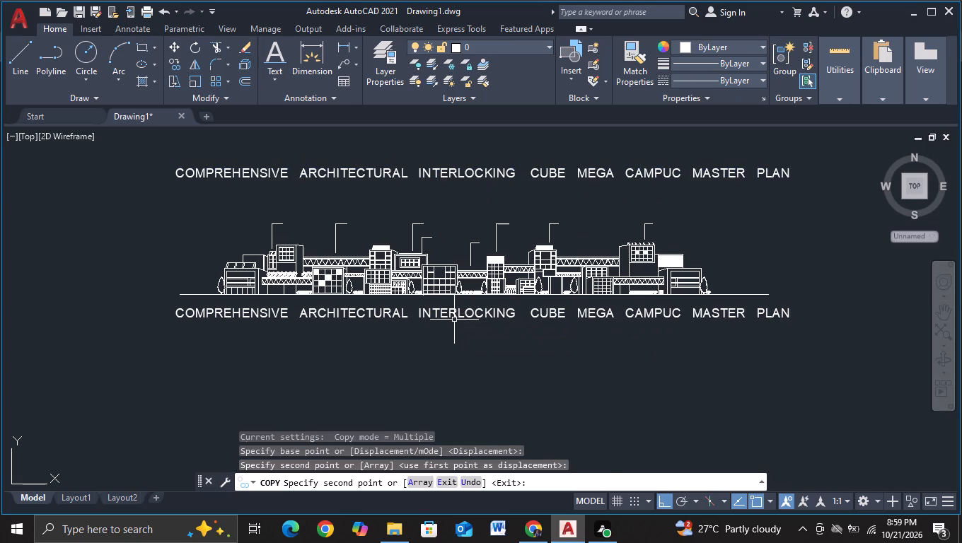
Replace the wording of the copied title below the ground line with "MONUMENTAL FRONT FACADE", using wide gaps between words.
click(455, 313)
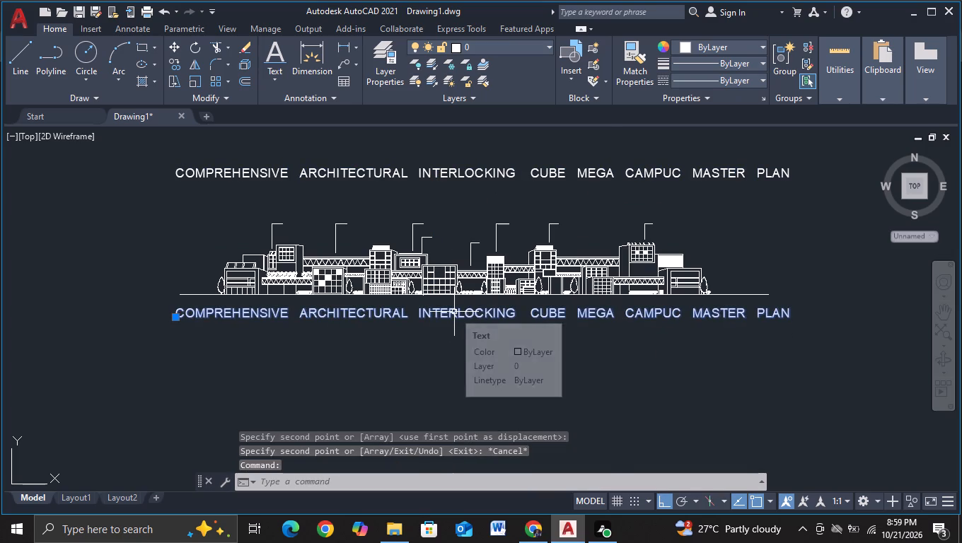
right_click(454, 312)
click(531, 180)
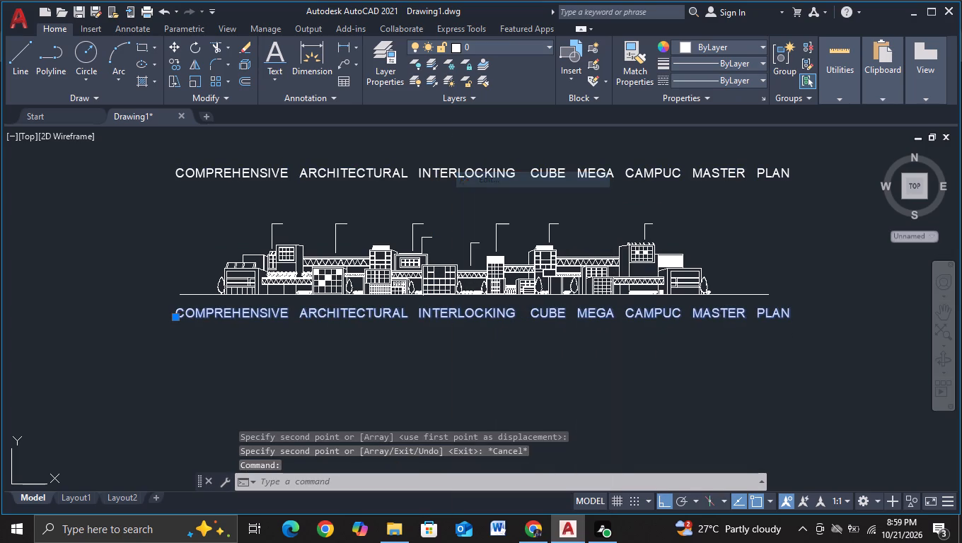
key(BackSpace)
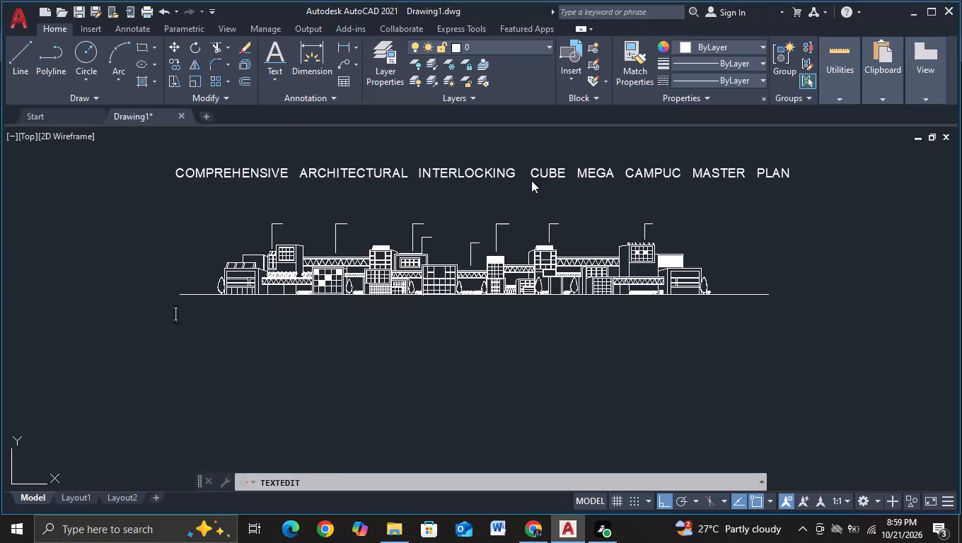
text(MOU)
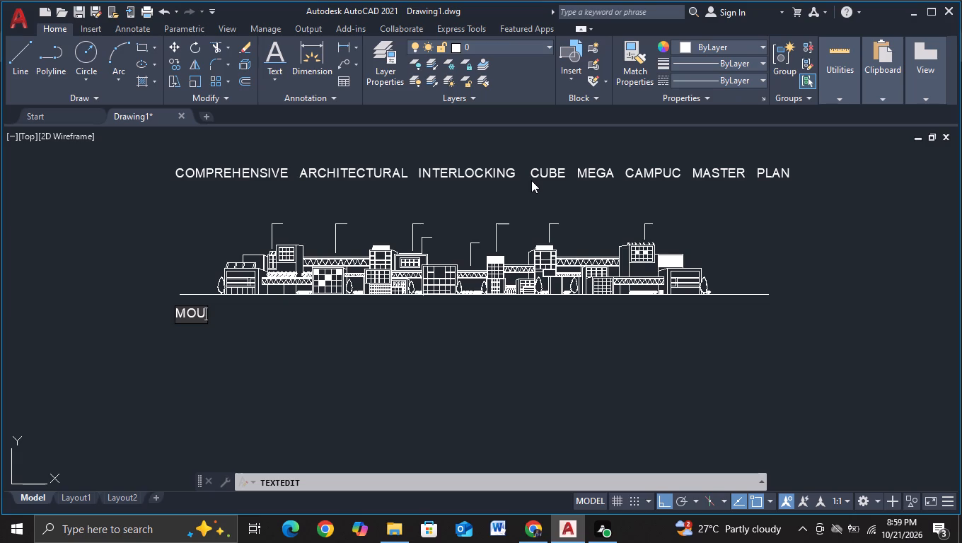
key(BackSpace)
key(n)
text(UM)
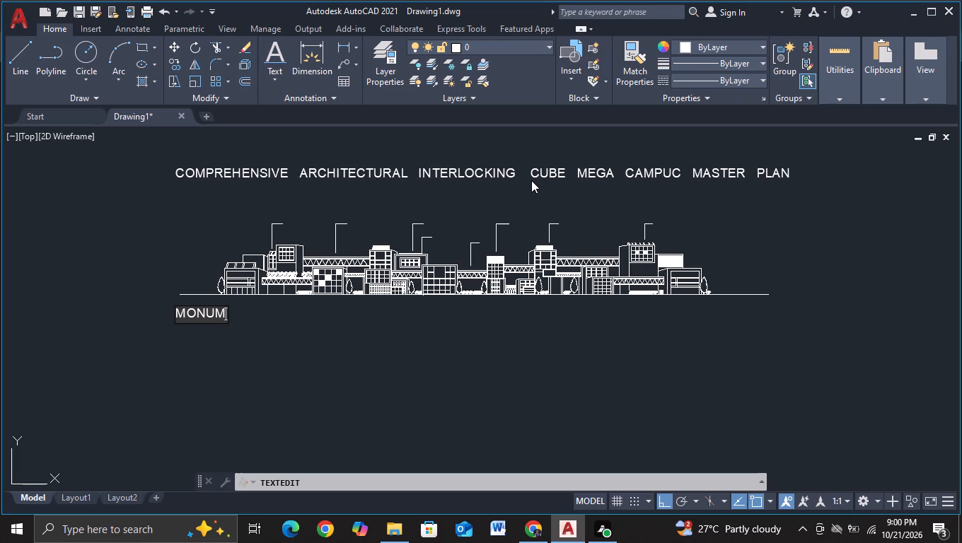
text(ENTAL)
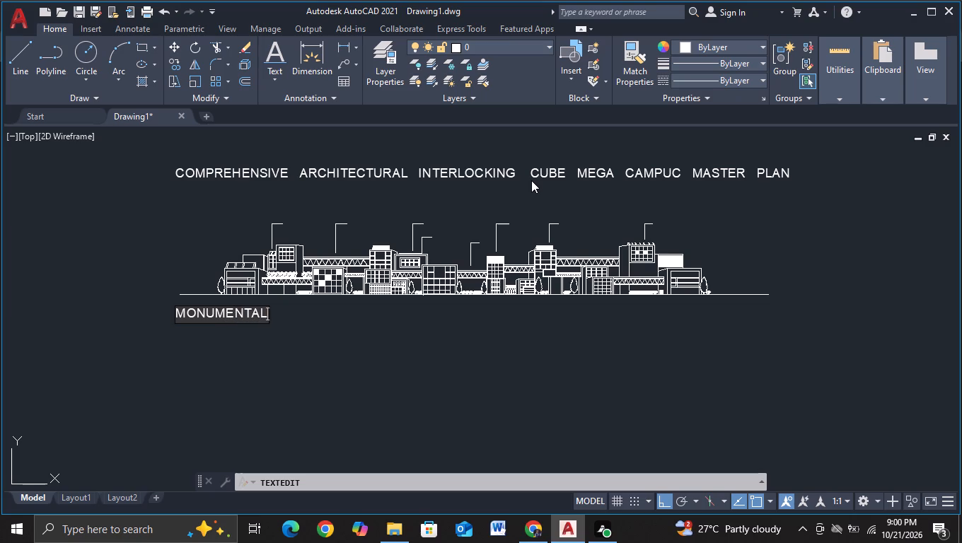
key(space)
key(space)
key(space)
key(space)
text(FRONT)
key(space)
key(space)
key(space)
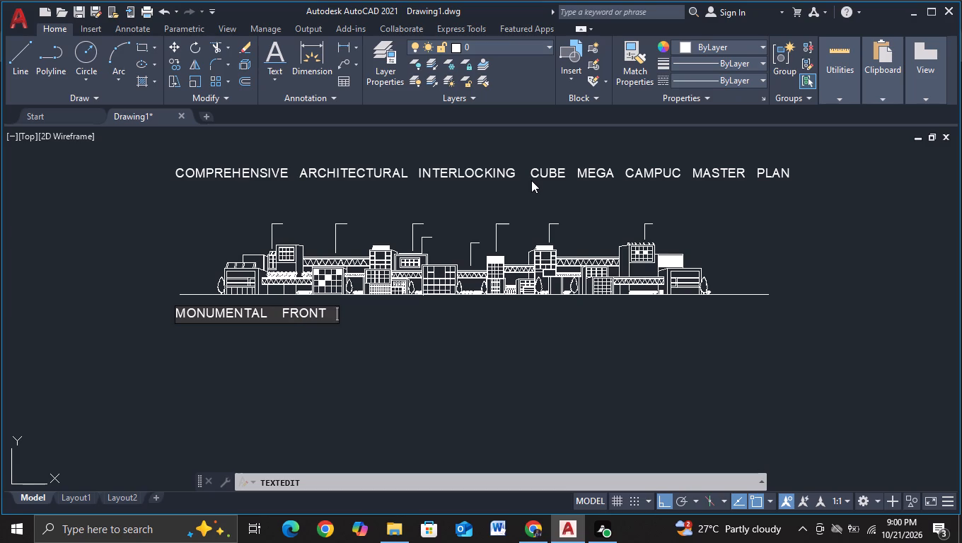
key(f)
key(a)
text(CADE)
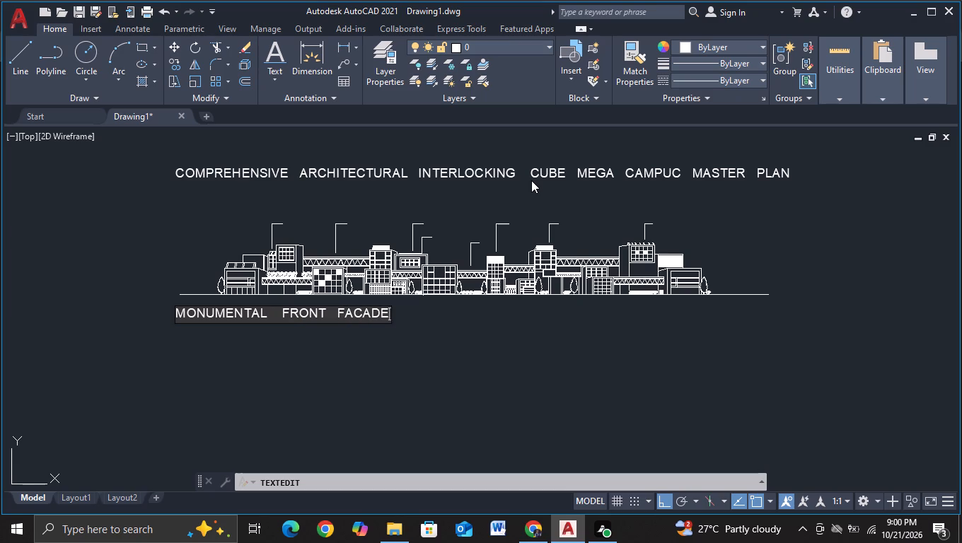
key(space)
key(space)
key(space)
key(space)
Append the bracketed note "( CONCEPTUAL ONLY NO DIMENTIONS )" to the facade title.
key(shift+parenleft)
key(space)
key(c)
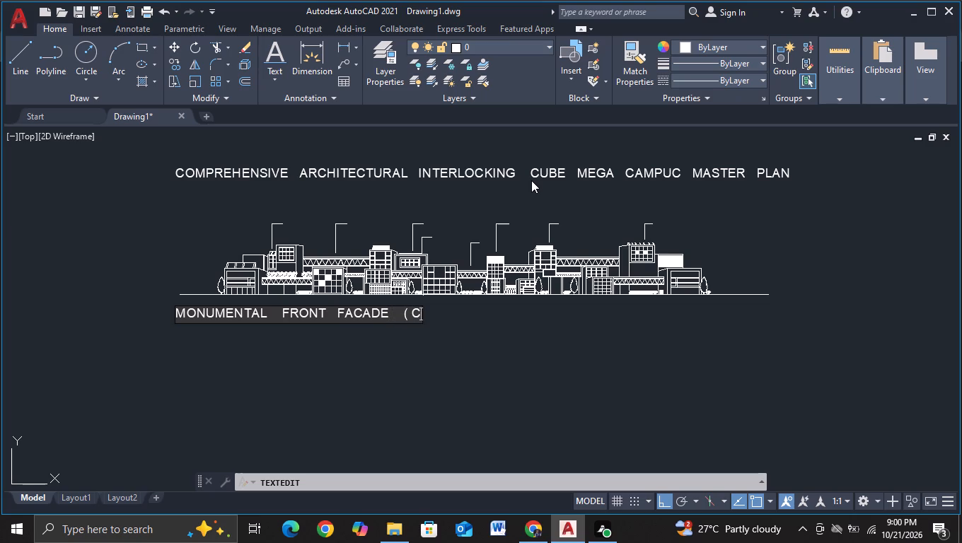
text(ON)
key(c)
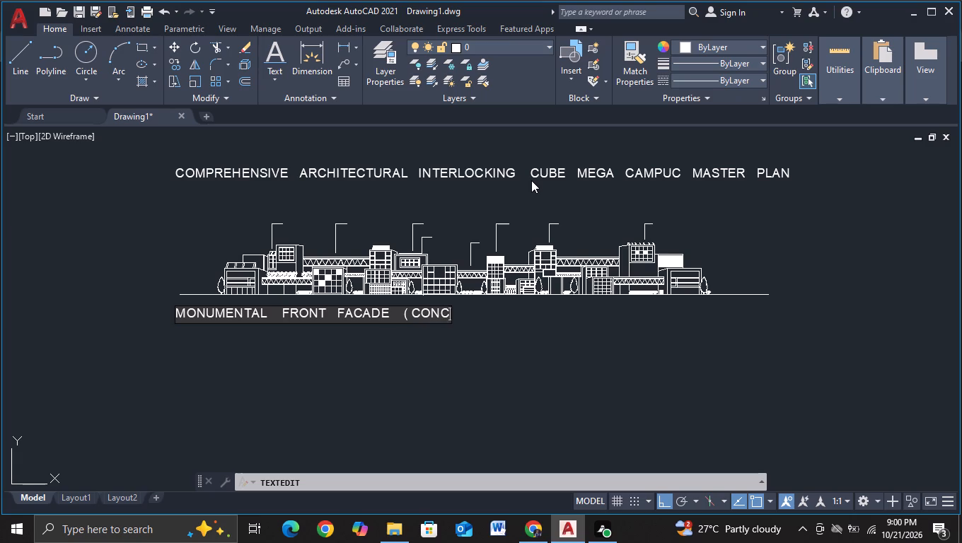
text(EO)
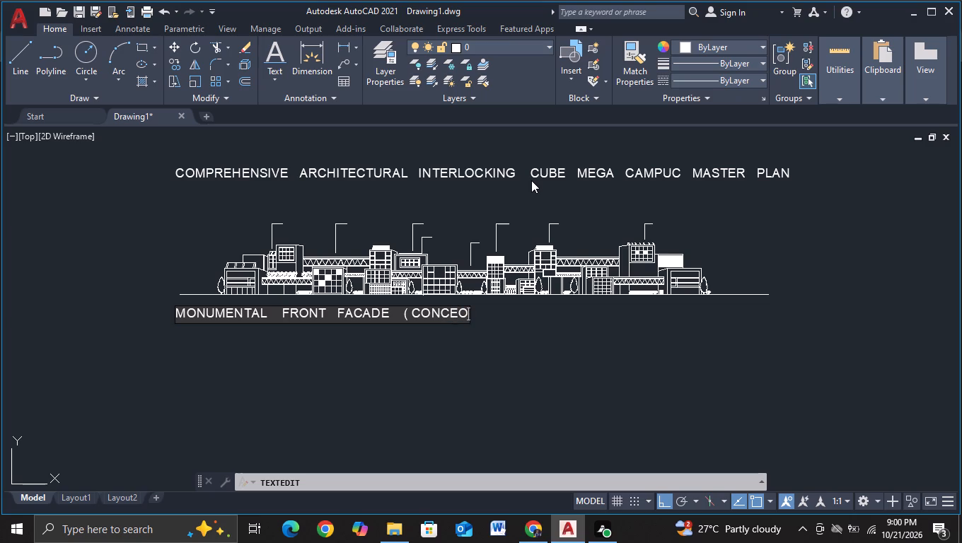
key(BackSpace)
key(p)
text(TUAL ON)
text(LY)
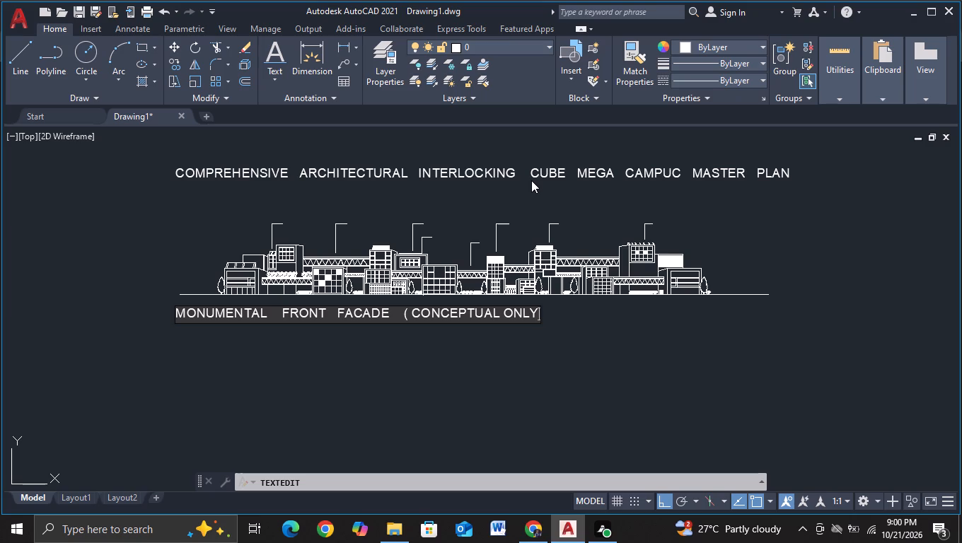
key(space)
key(space)
key(space)
text(NO DIMENTIONS)
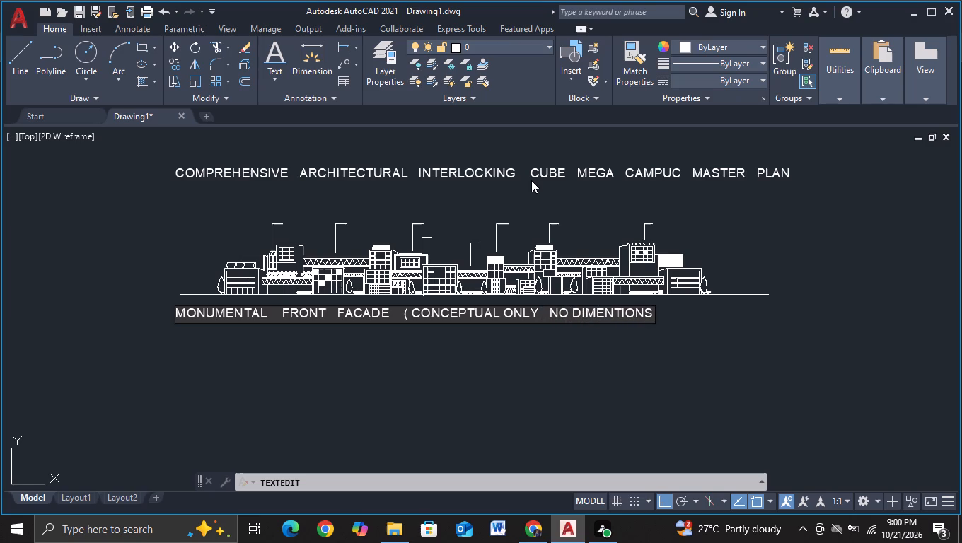
key(space)
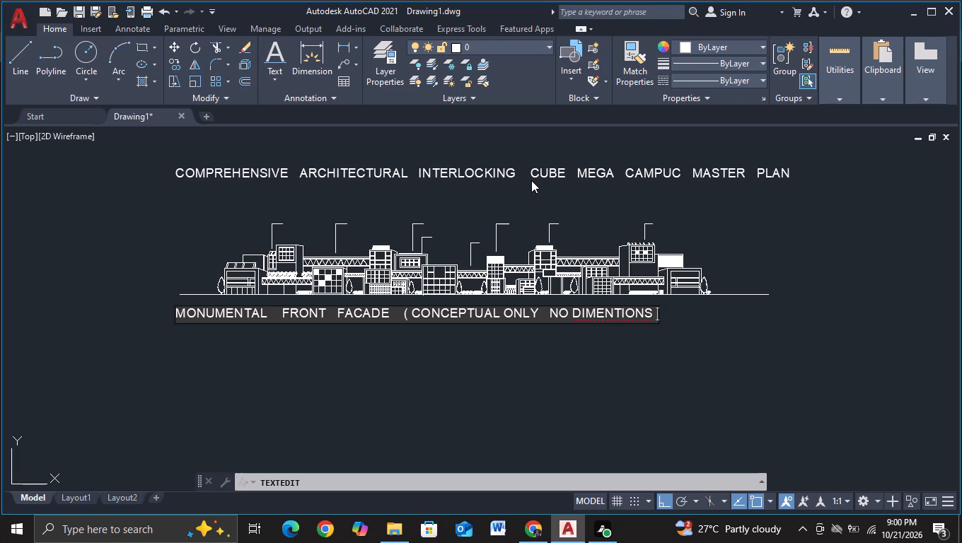
key(shift+parenright)
Correct the last word of the facade title's note to "DIMENSIONS" and finish the text edit.
click(651, 310)
key(BackSpace)
key(BackSpace)
key(BackSpace)
key(BackSpace)
key(BackSpace)
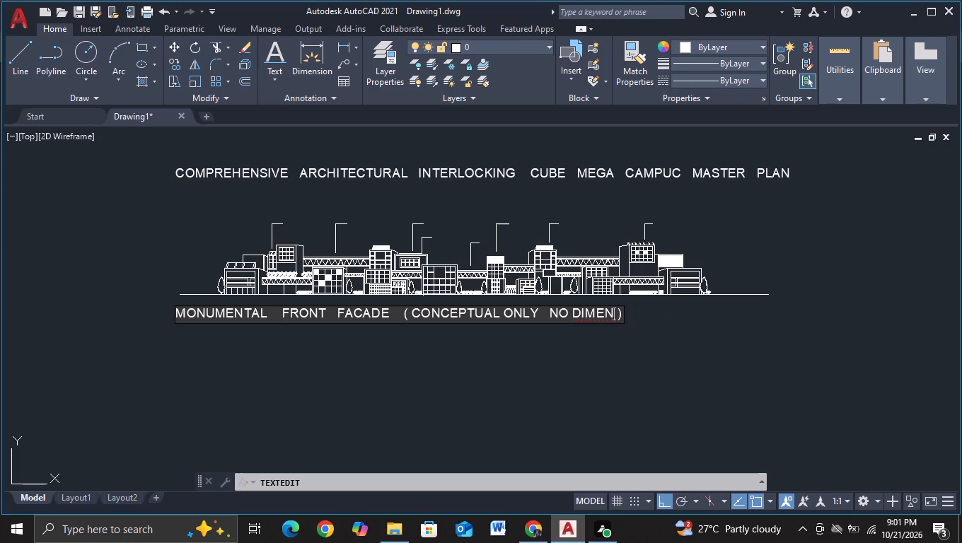
text(SIONS)
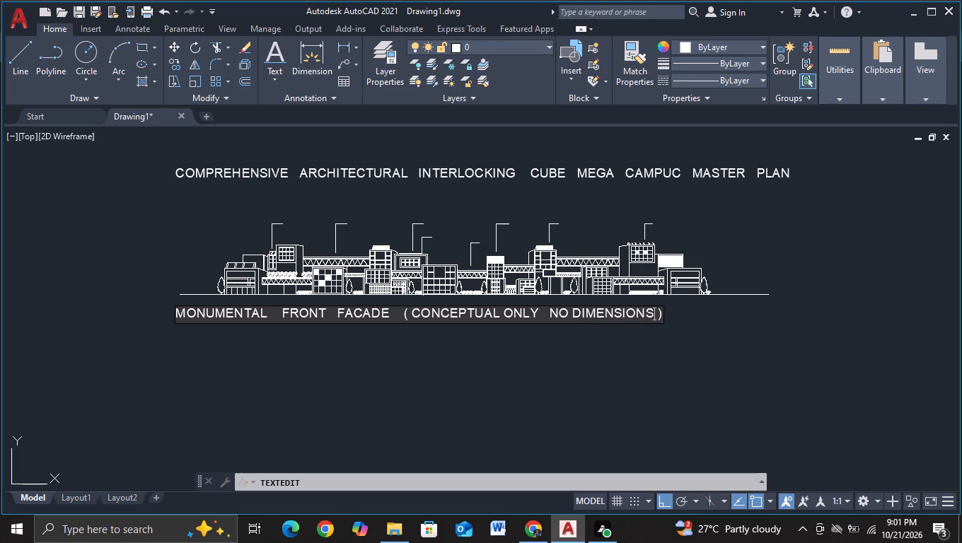
key(Return)
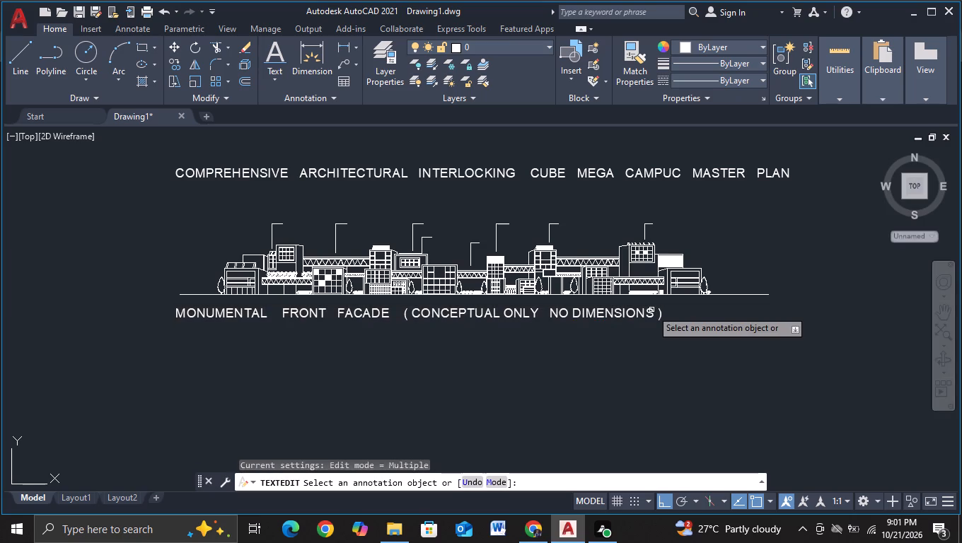
scroll(650, 344, down, 2)
scroll(632, 371, up, 2)
middle_drag(607, 346, 612, 395)
key(Escape)
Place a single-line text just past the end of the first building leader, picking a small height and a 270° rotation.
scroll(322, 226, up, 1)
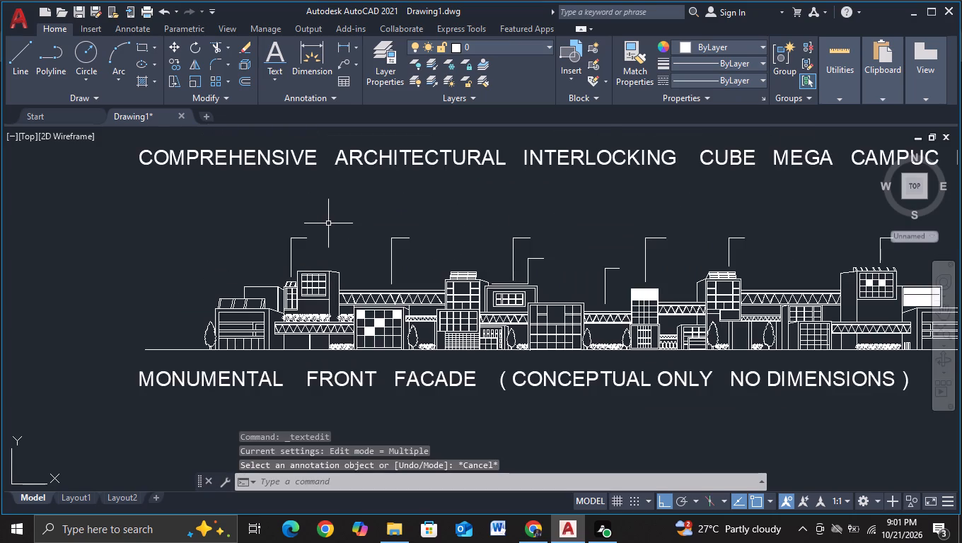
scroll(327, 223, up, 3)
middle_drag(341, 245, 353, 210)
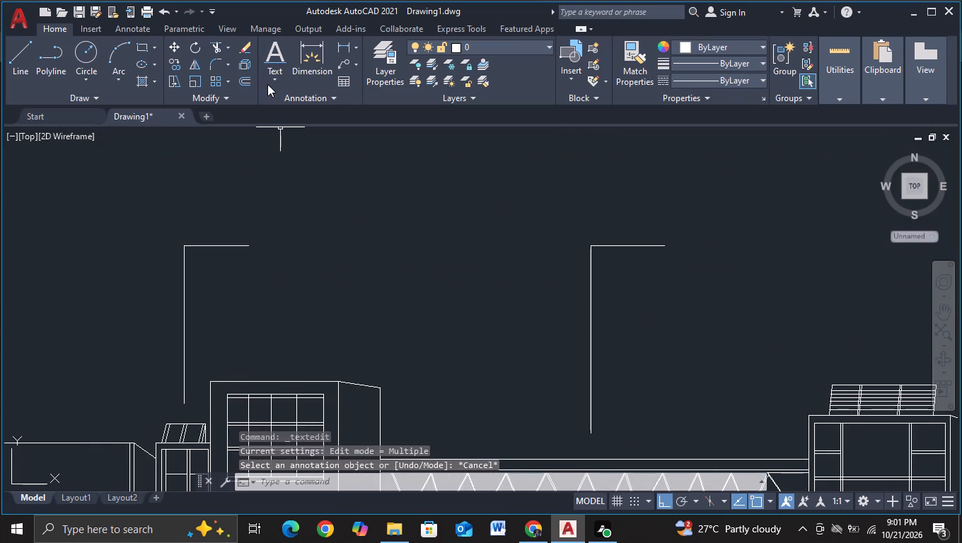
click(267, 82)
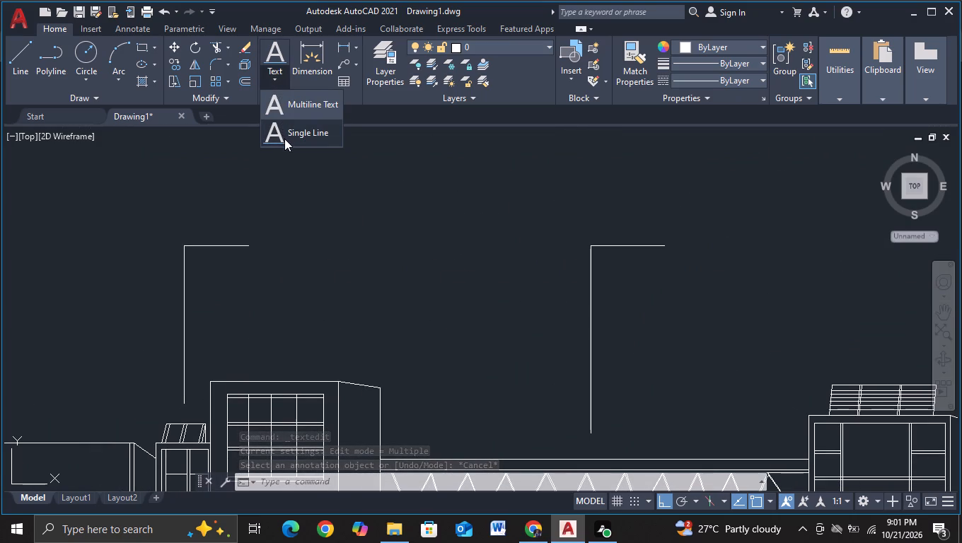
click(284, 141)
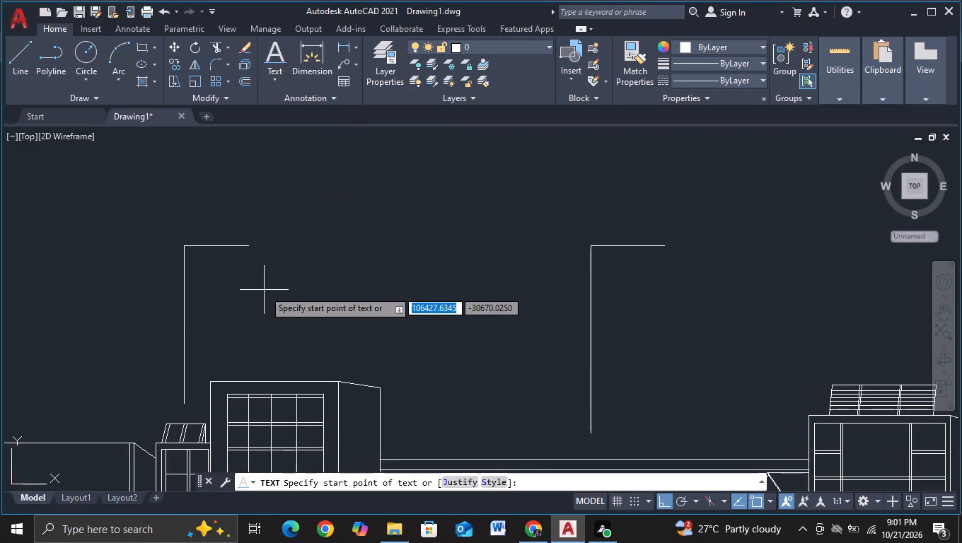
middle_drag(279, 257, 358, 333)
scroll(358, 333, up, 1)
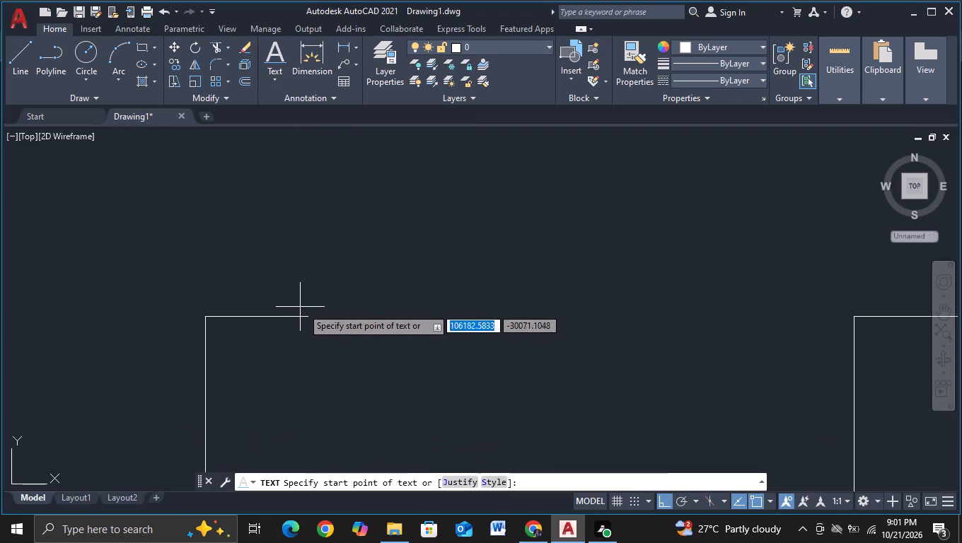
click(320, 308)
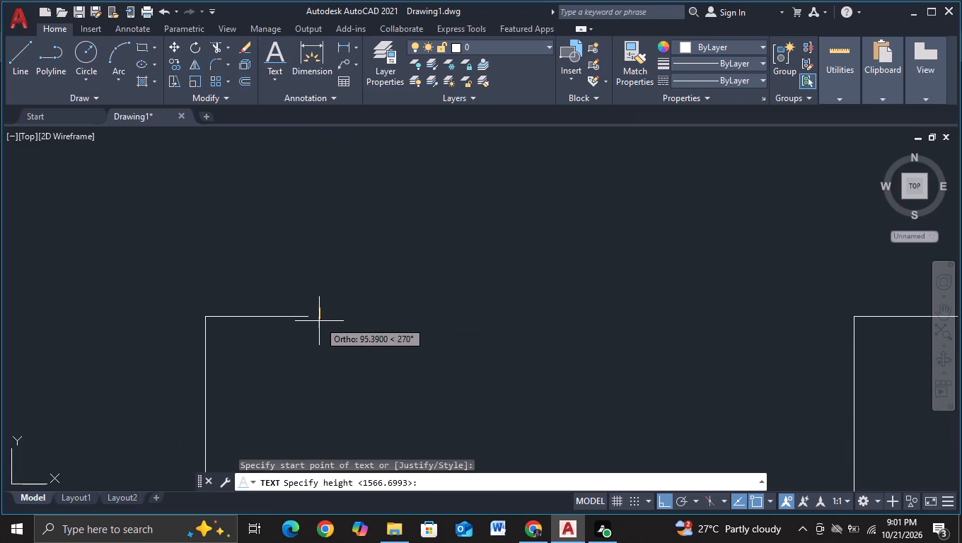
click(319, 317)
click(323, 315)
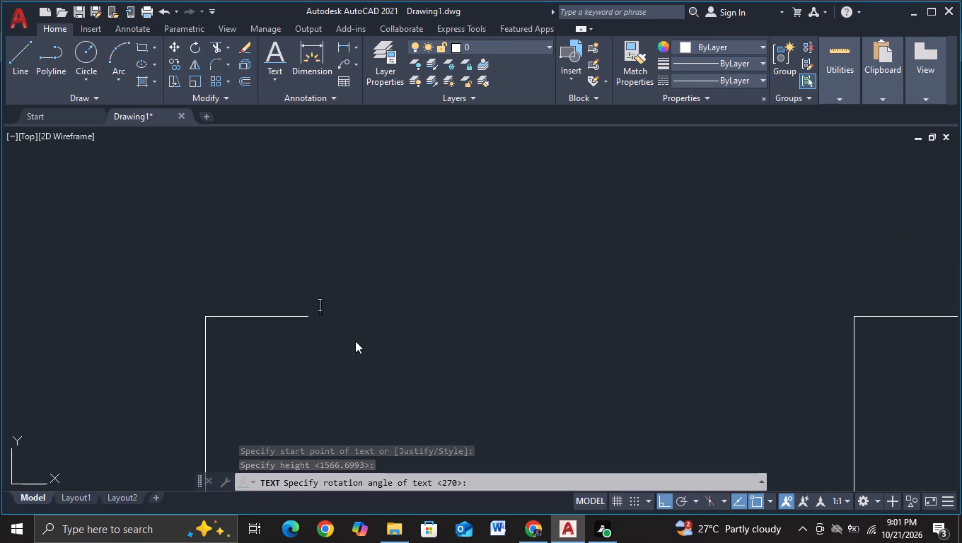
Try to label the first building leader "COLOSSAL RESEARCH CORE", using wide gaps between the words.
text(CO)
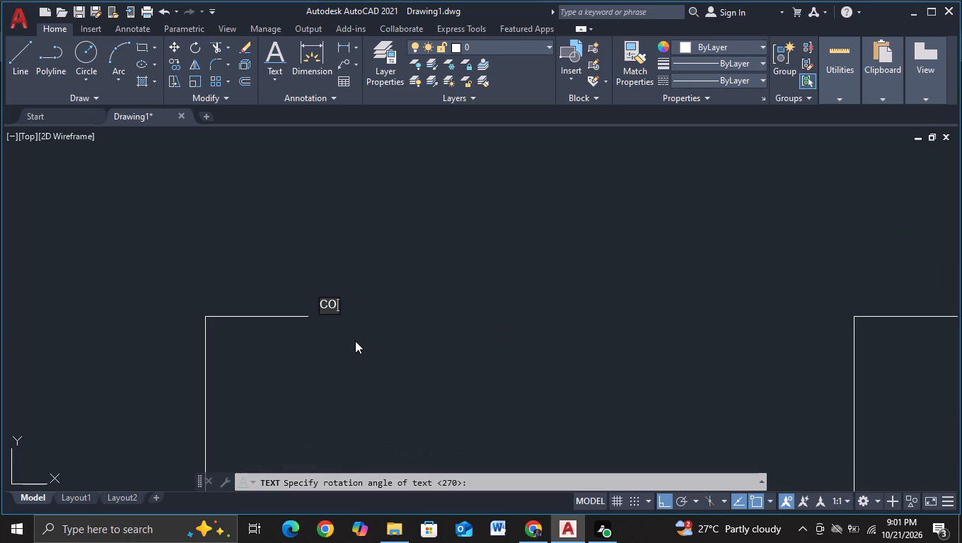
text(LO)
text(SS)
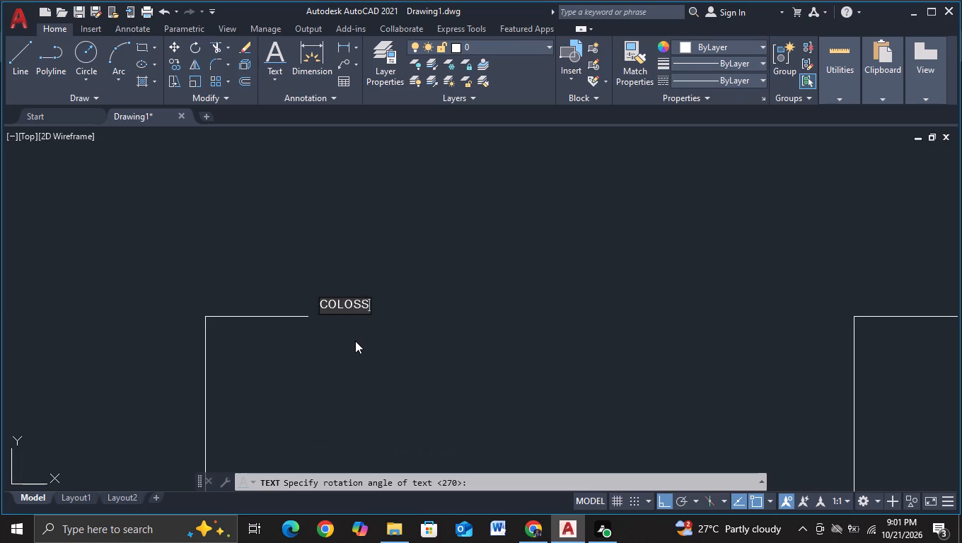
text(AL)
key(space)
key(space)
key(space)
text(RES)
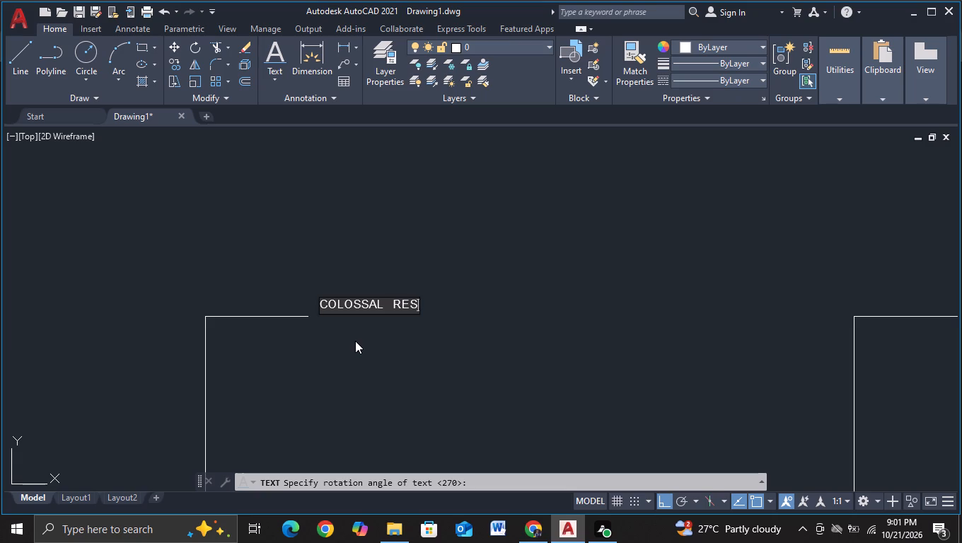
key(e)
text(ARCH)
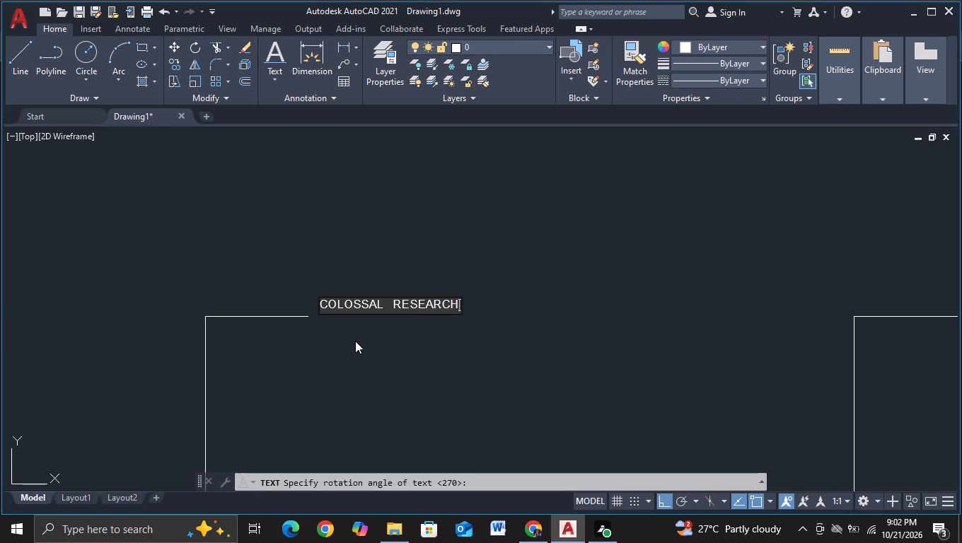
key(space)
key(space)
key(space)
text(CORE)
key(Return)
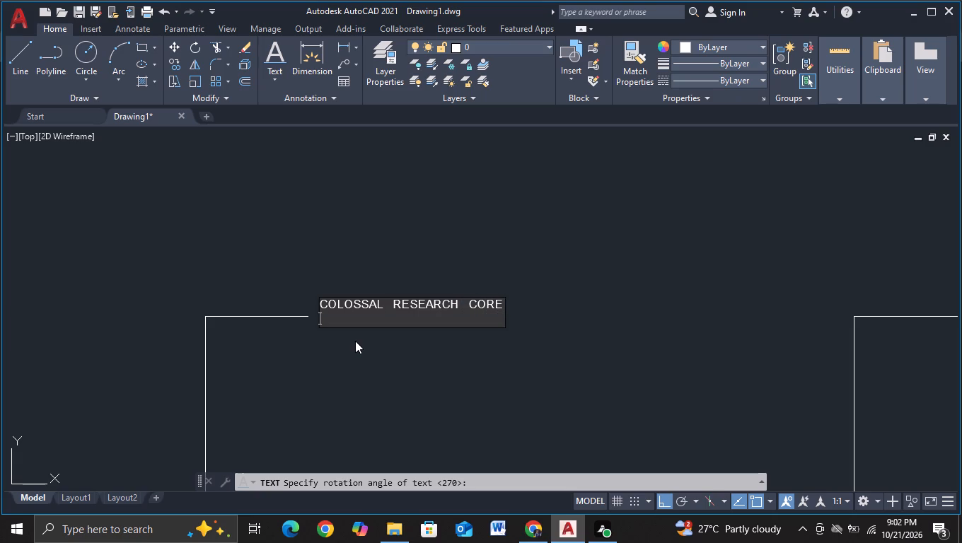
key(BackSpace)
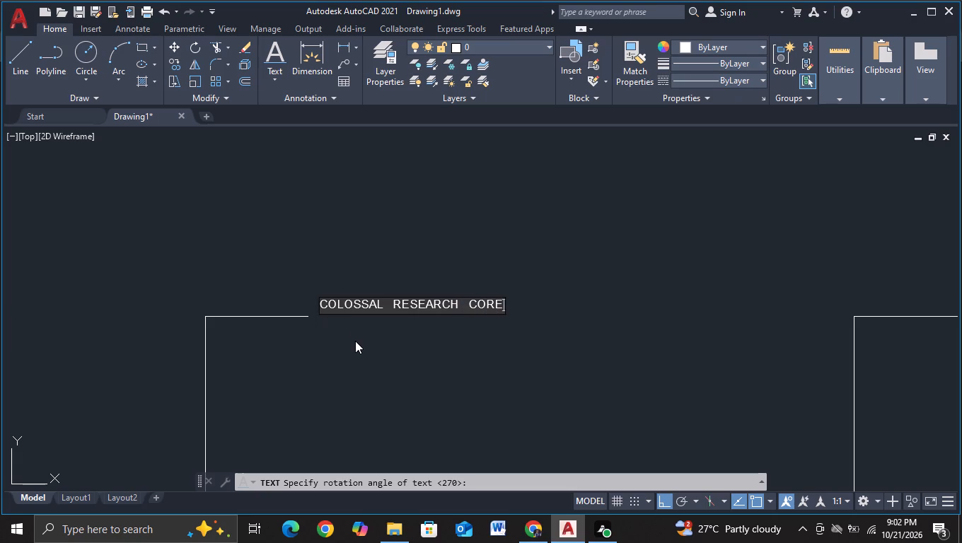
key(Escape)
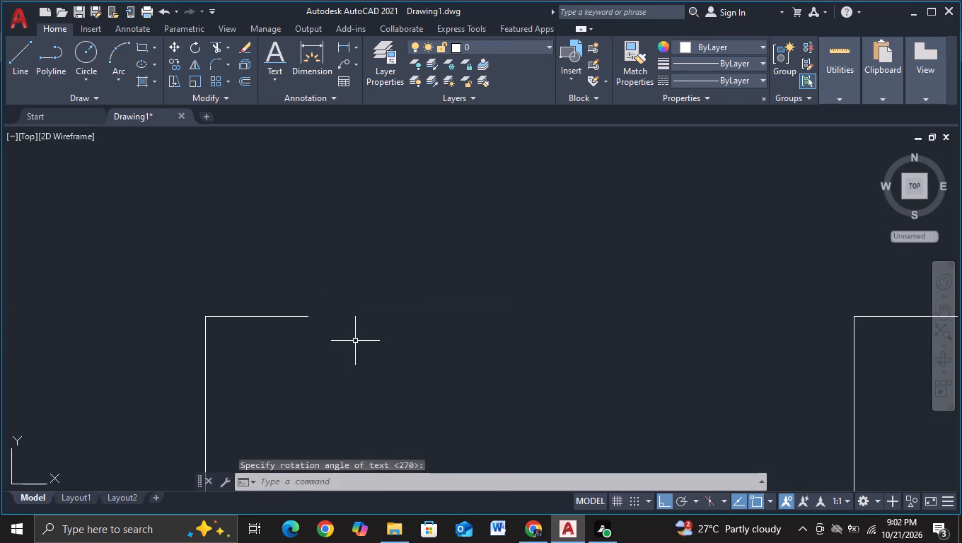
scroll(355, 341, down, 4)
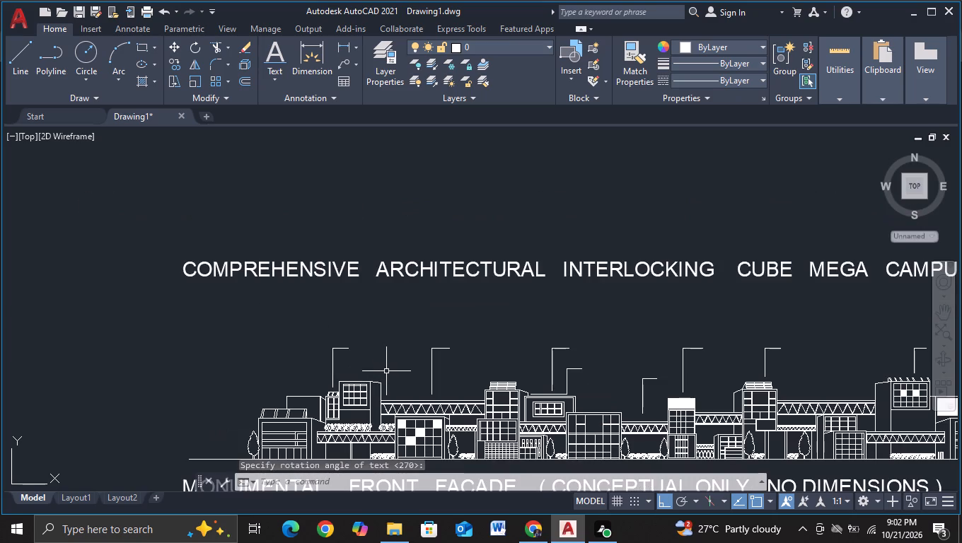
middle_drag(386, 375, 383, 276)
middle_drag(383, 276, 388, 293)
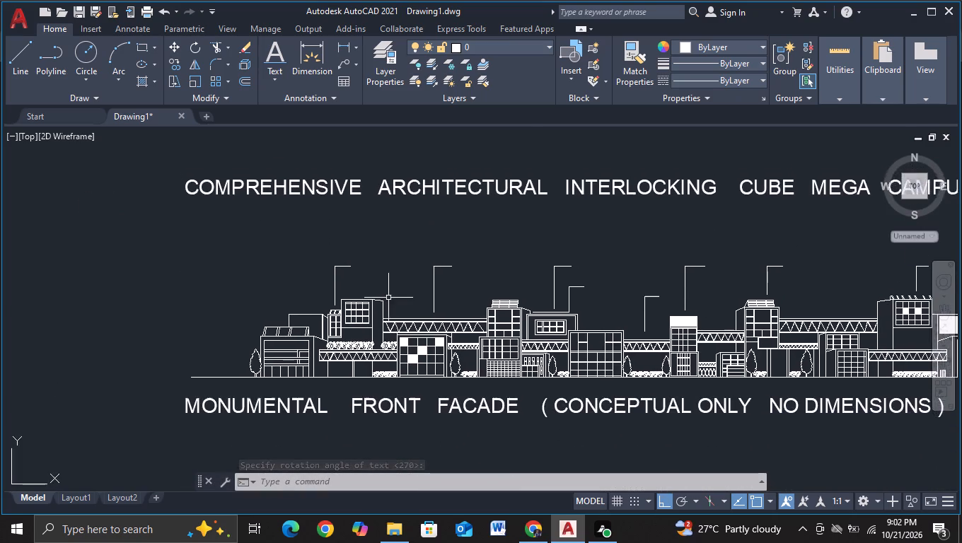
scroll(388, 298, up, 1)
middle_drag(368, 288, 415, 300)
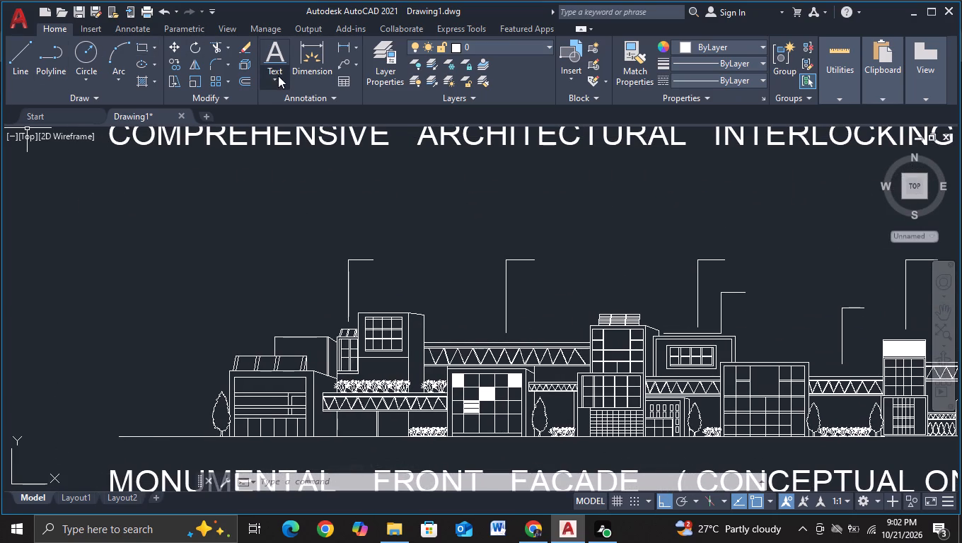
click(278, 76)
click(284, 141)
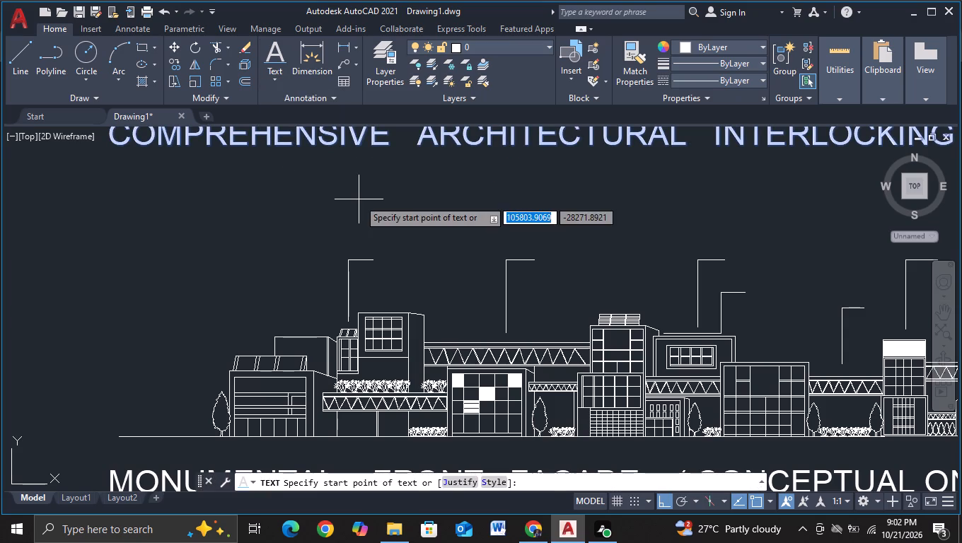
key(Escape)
Place a larger single-line text just past and slightly above the end of the first building leader, picking its height and a 270° rotation.
click(281, 74)
click(292, 139)
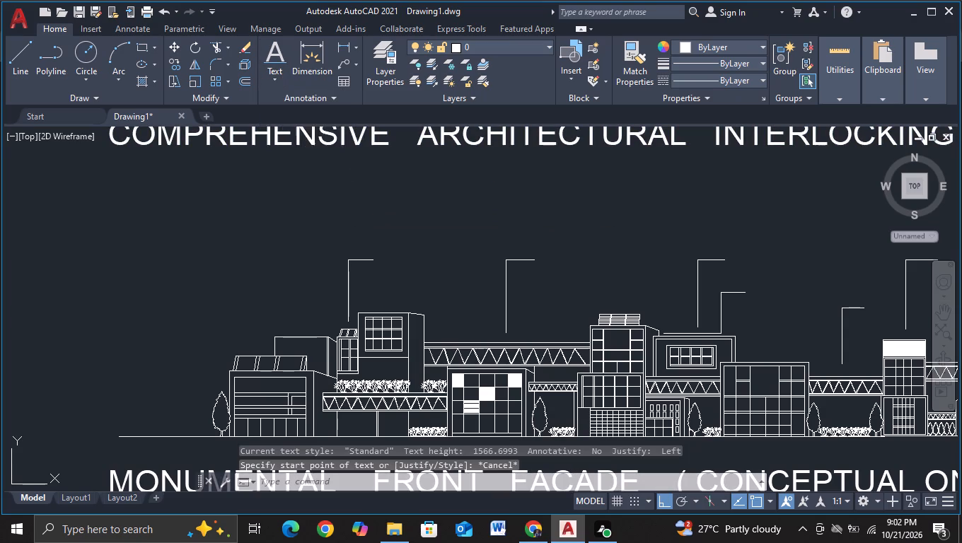
scroll(369, 208, up, 2)
middle_drag(373, 284, 349, 184)
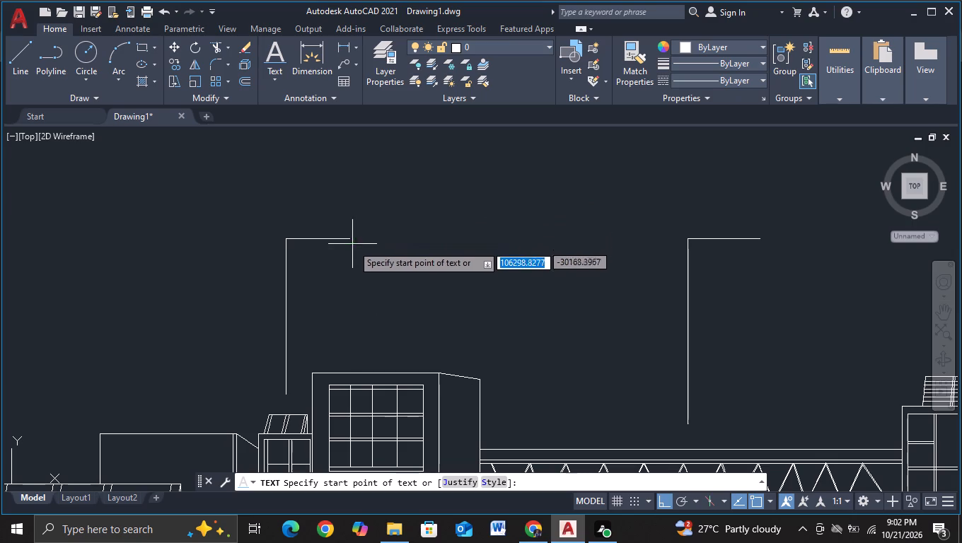
click(278, 83)
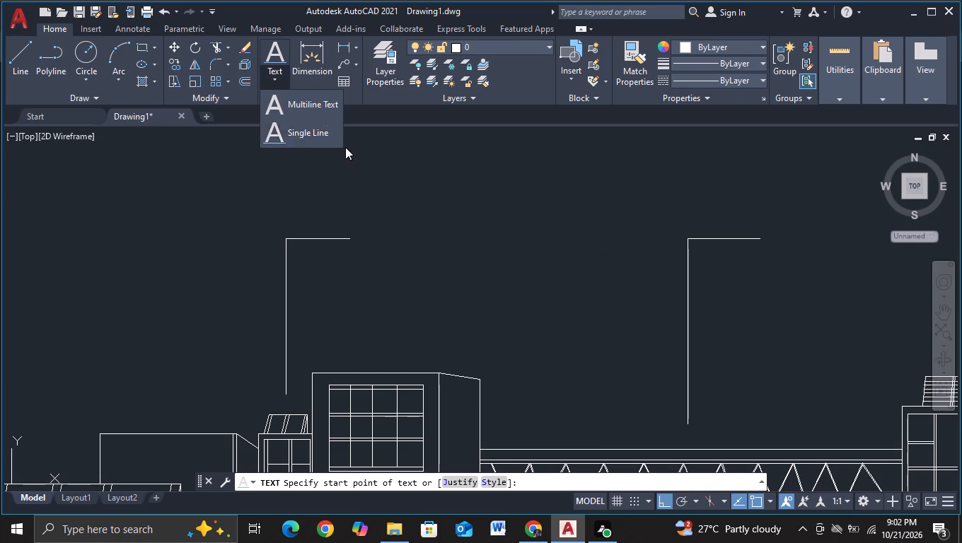
click(316, 141)
scroll(360, 233, up, 1)
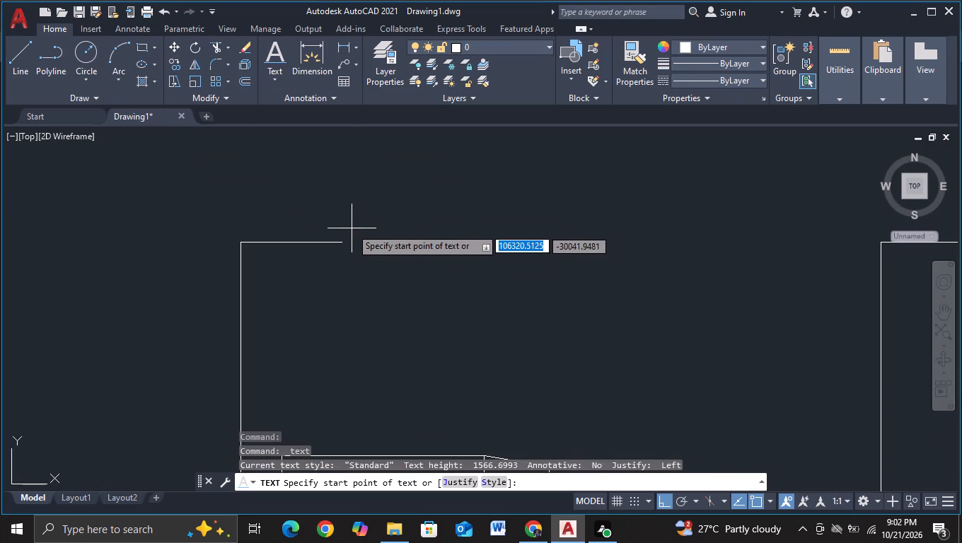
click(356, 224)
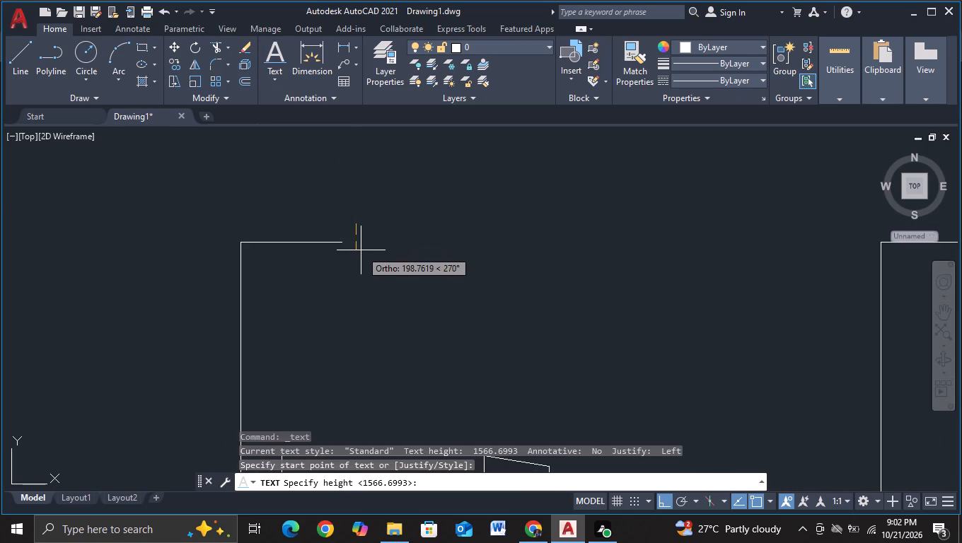
click(356, 240)
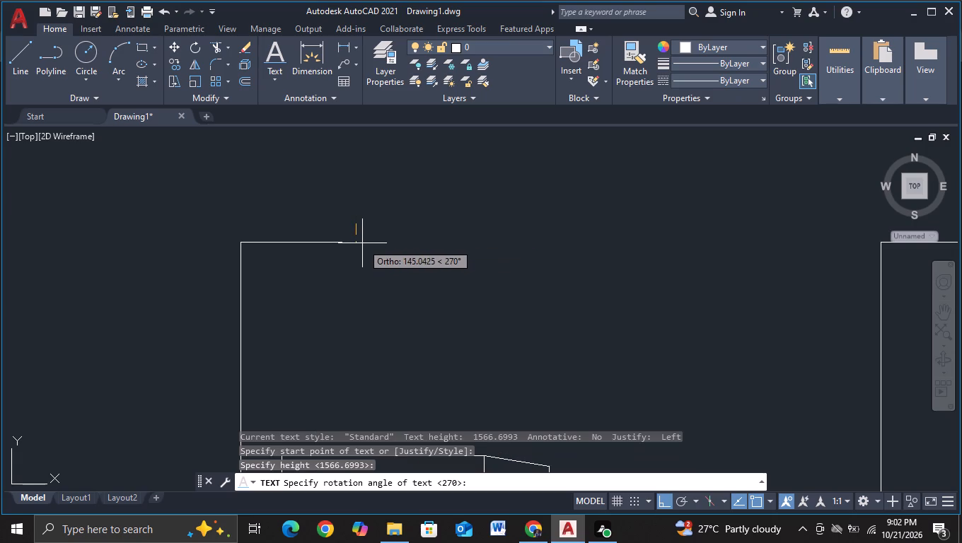
click(362, 243)
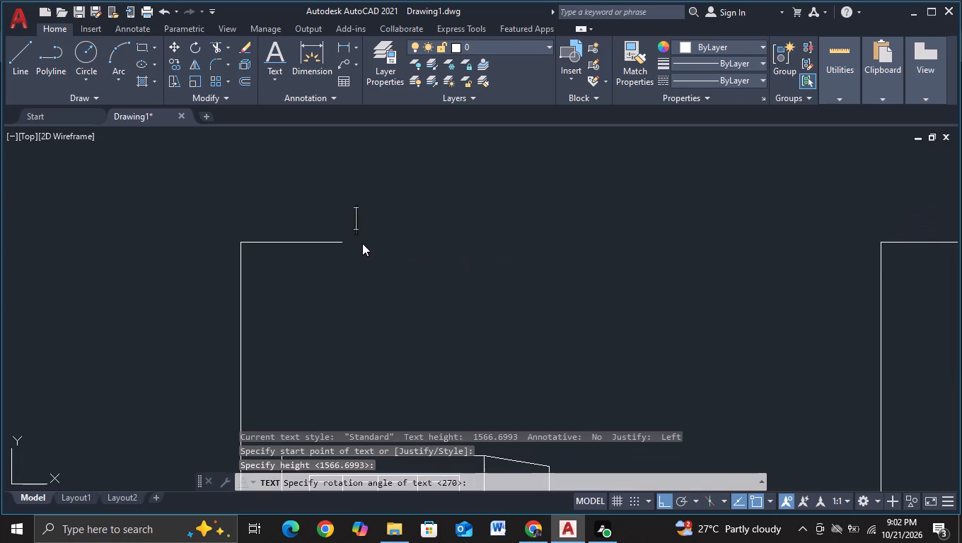
Enter "COLOSSAL RESEARCH CORE" as the first building leader's label, with wide gaps between the words, and finish the text.
key(c)
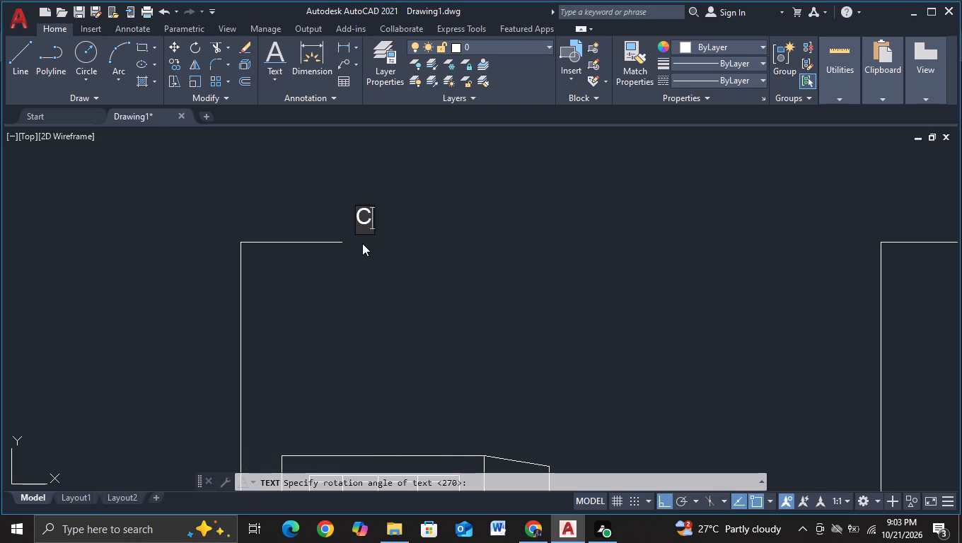
text(OL)
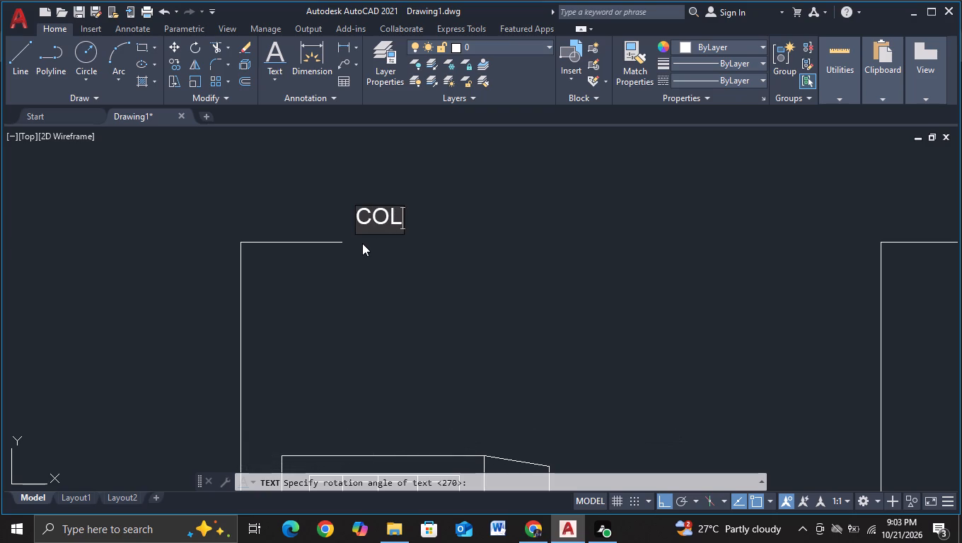
text(OSSAL)
key(space)
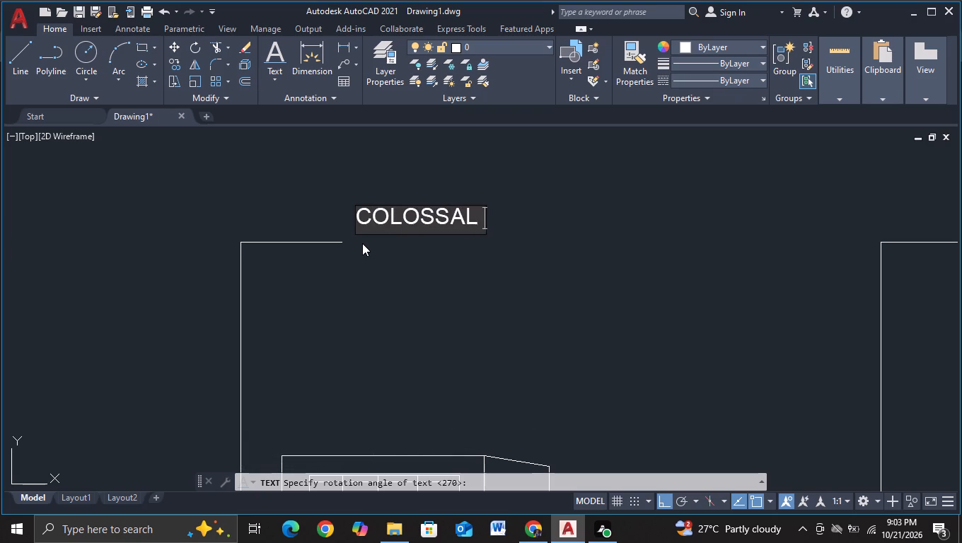
key(space)
key(space)
text(RE)
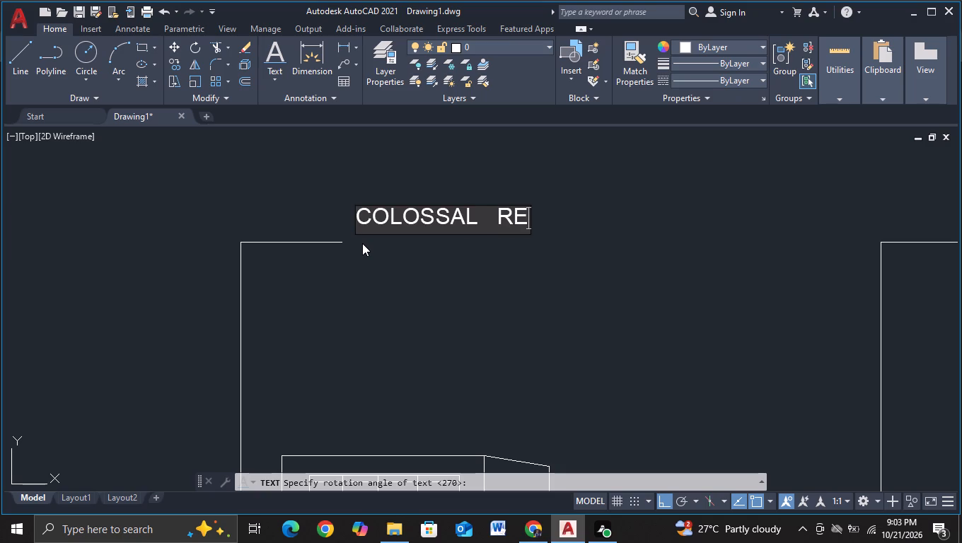
text(SEARCH)
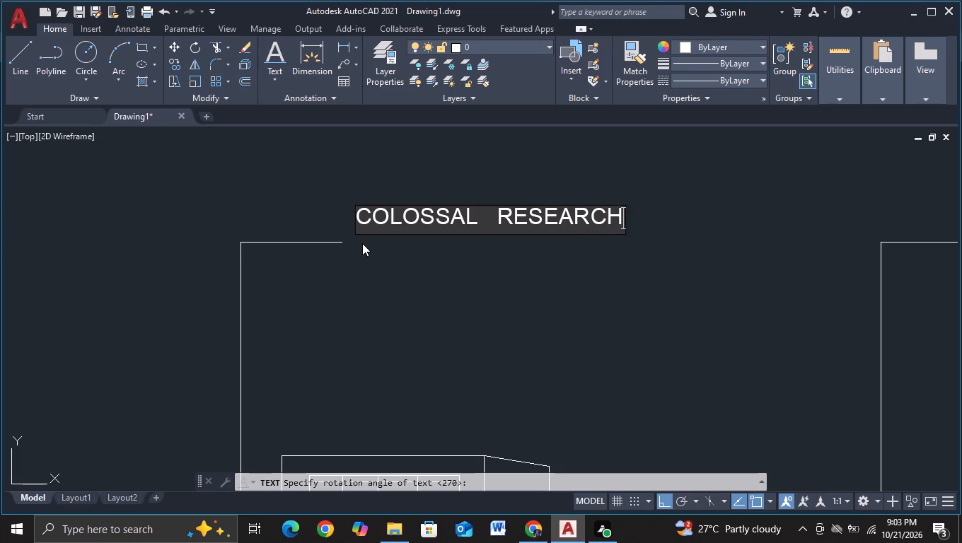
key(space)
text(CORE)
key(BackSpace)
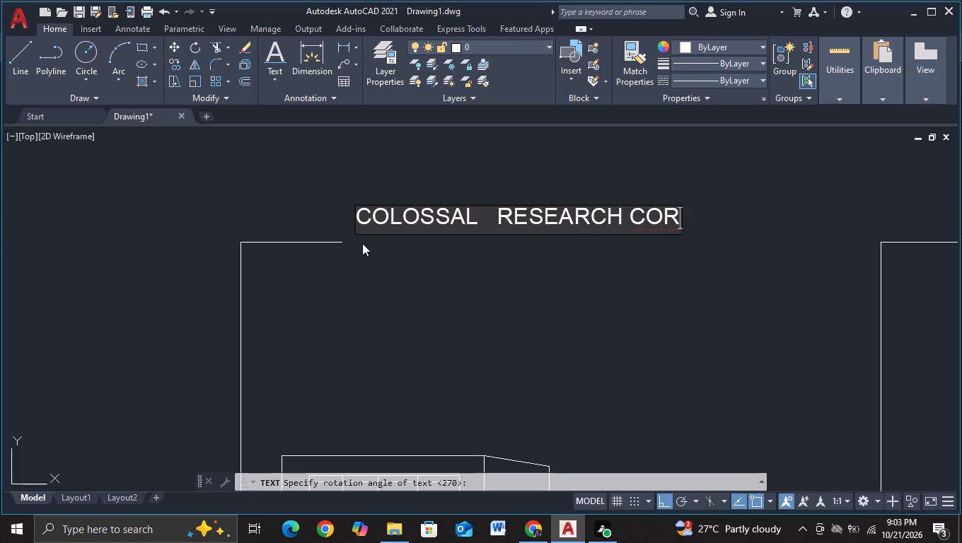
key(BackSpace)
key(BackSpace)
key(BackSpace)
key(space)
key(space)
key(space)
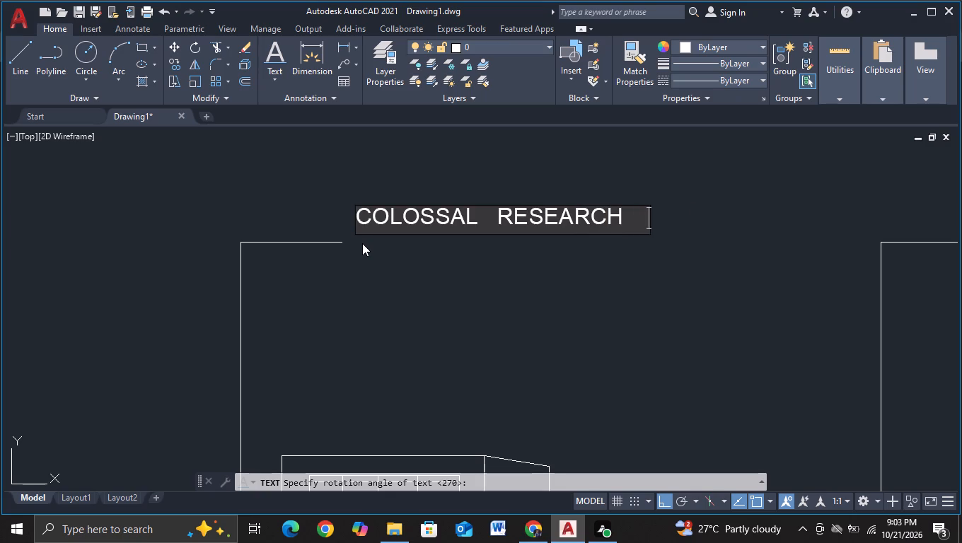
text(COER)
key(BackSpace)
key(BackSpace)
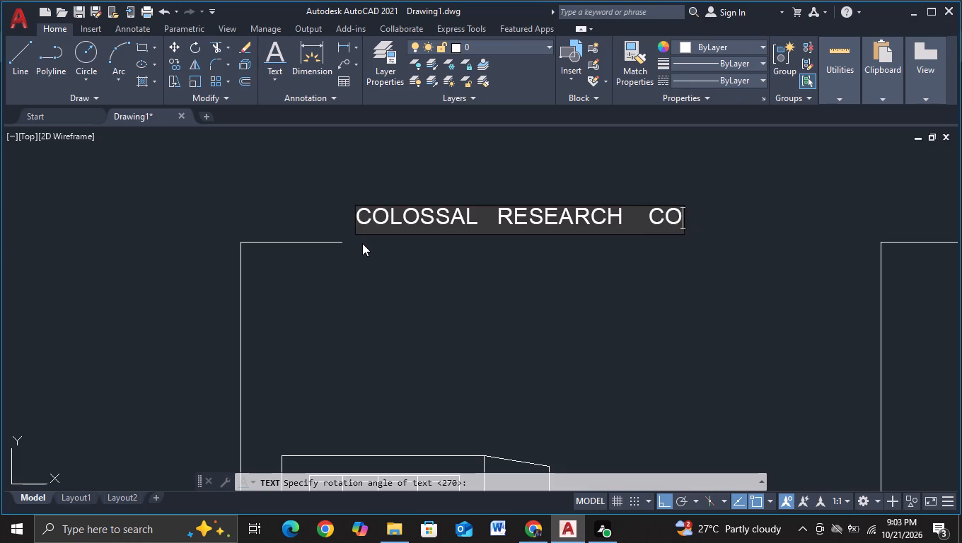
text(RE)
key(space)
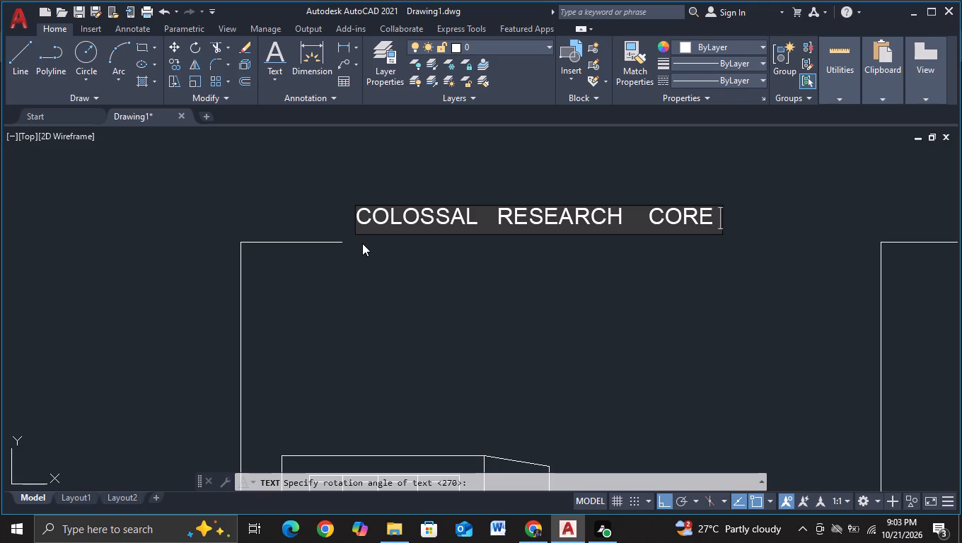
key(Return)
key(BackSpace)
click(479, 258)
key(Escape)
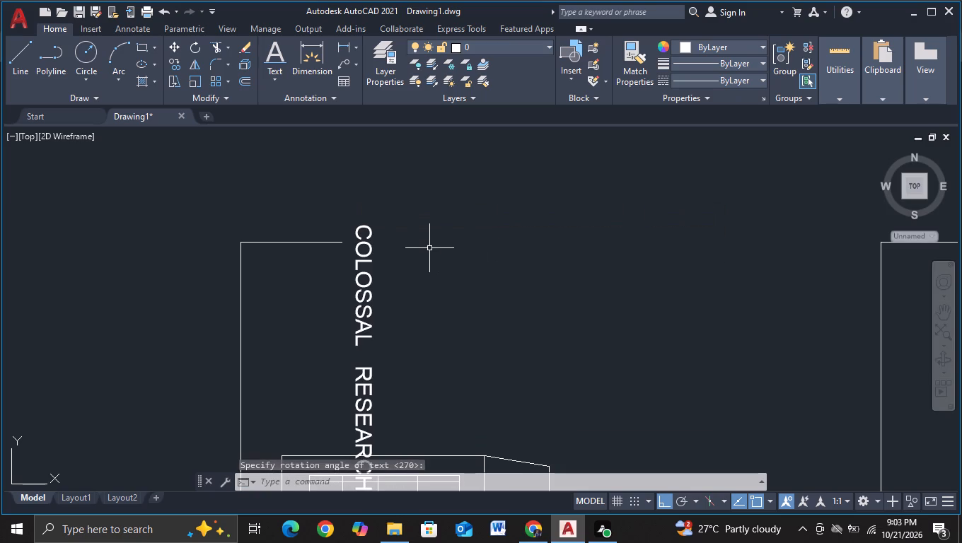
Rotate the COLOSSAL RESEARCH CORE label 90° about a point near its middle so it reads horizontally.
scroll(429, 249, down, 2)
middle_drag(438, 265, 444, 245)
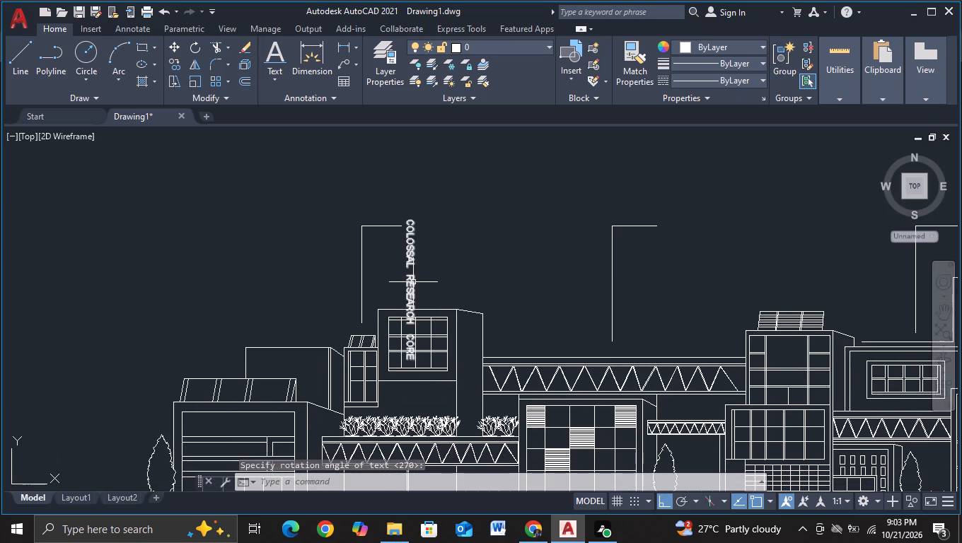
click(413, 282)
key(r)
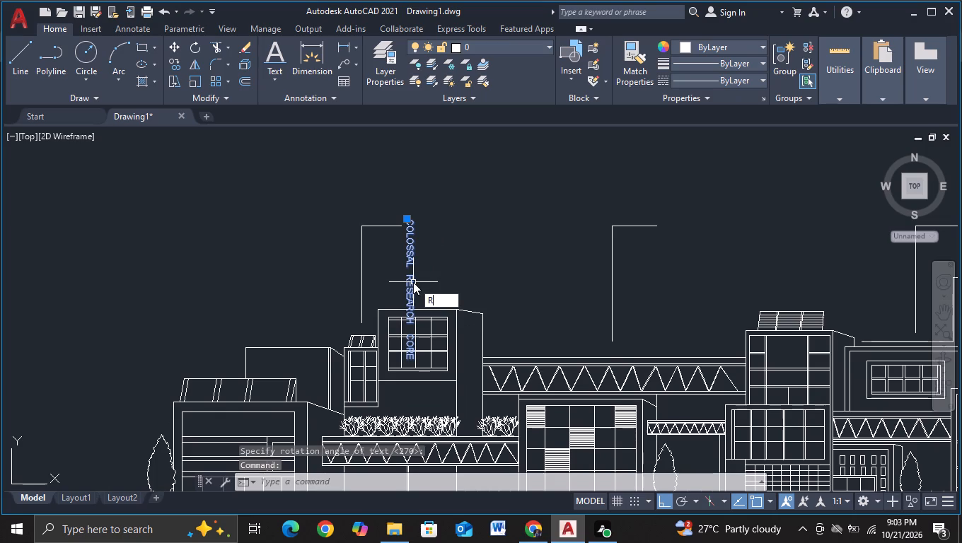
click(474, 327)
click(415, 296)
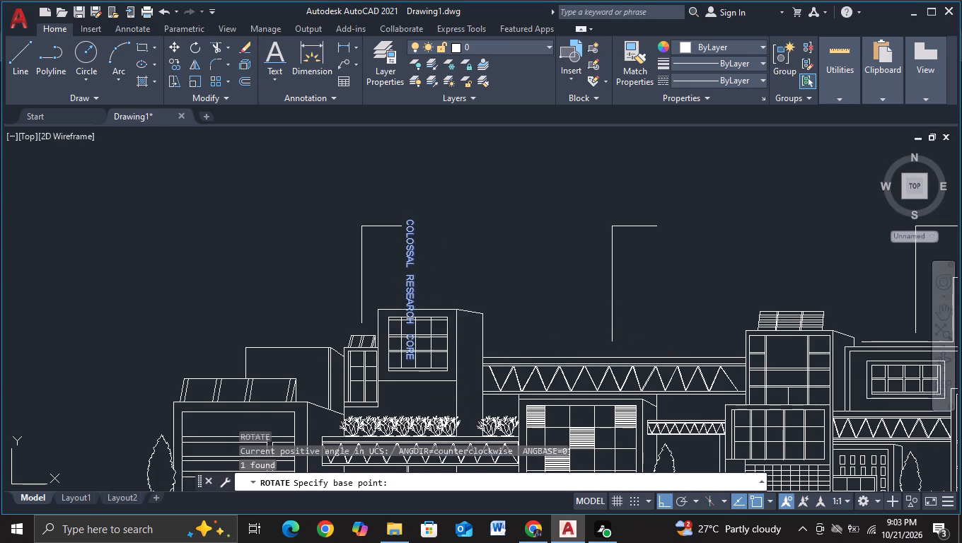
click(437, 223)
key(Escape)
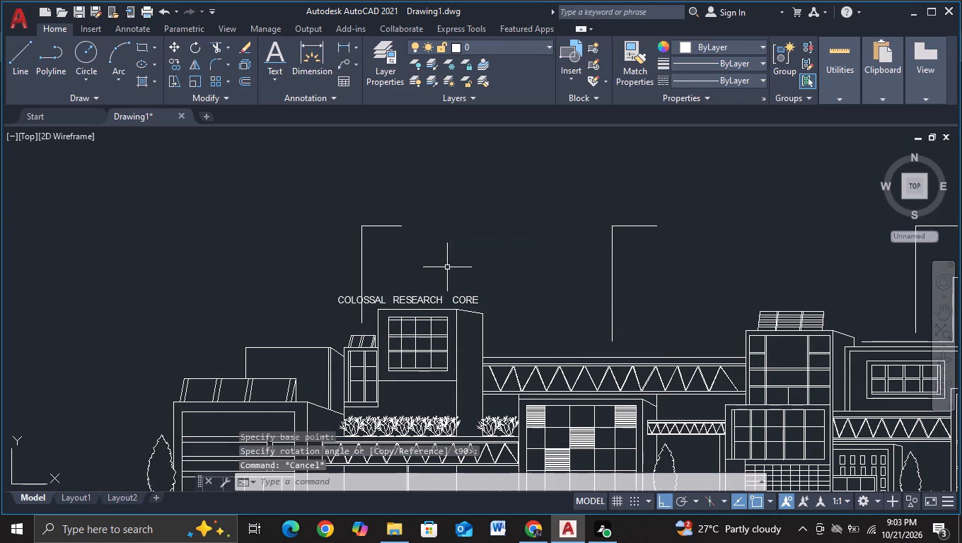
Move the COLOSSAL RESEARCH CORE label from a base point near its middle toward the end of the first building leader.
click(429, 303)
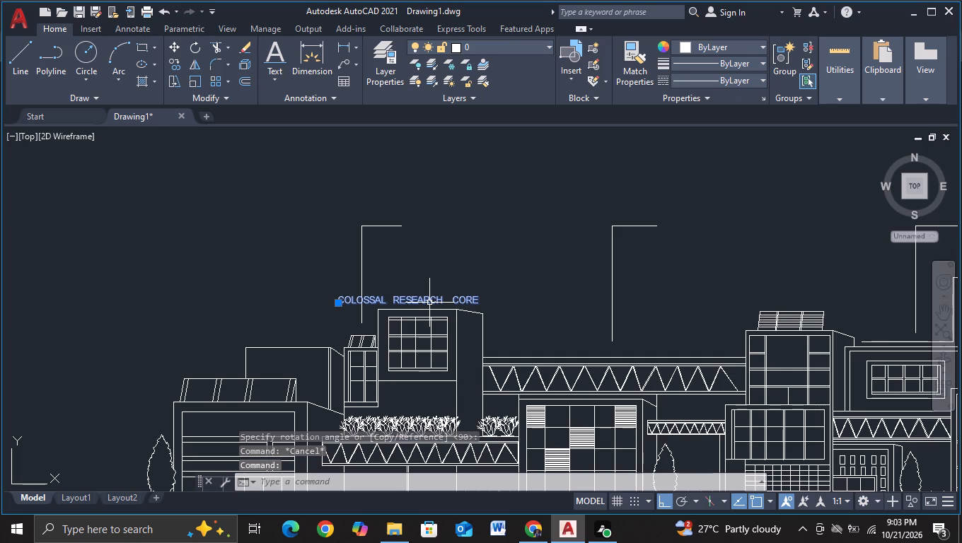
key(m)
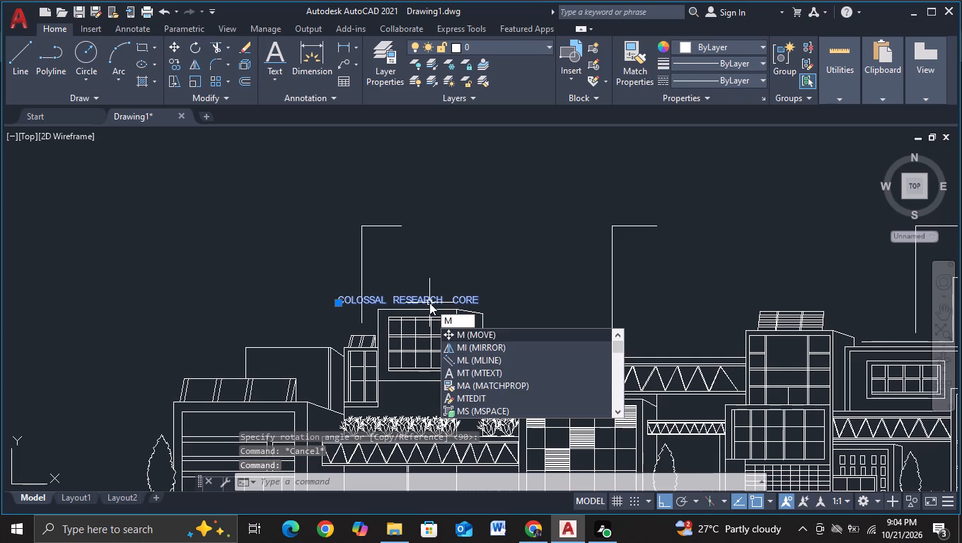
click(492, 334)
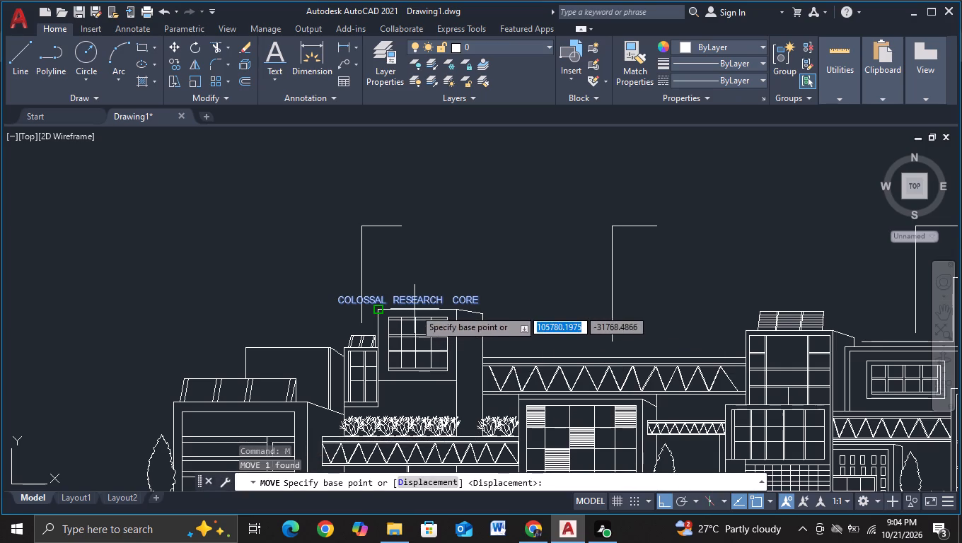
click(413, 306)
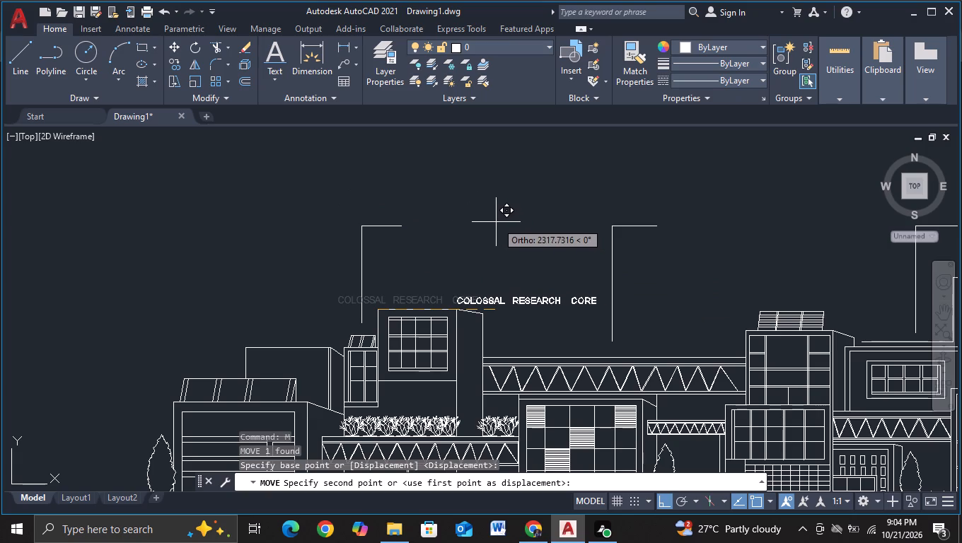
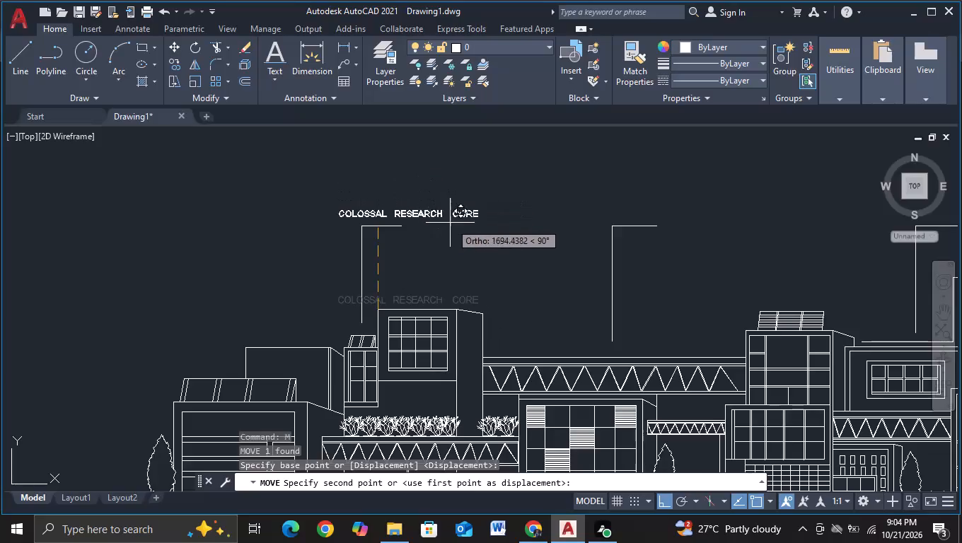
Move the COLOSSAL RESEARCH CORE text freely, with Ortho off, to the open end of the first leader line above the building.
scroll(455, 227, up, 2)
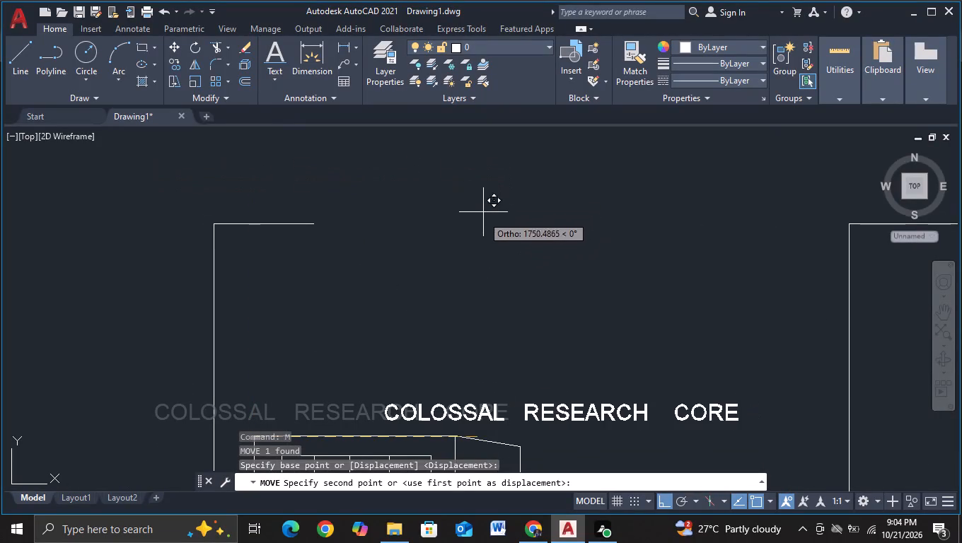
key(F8)
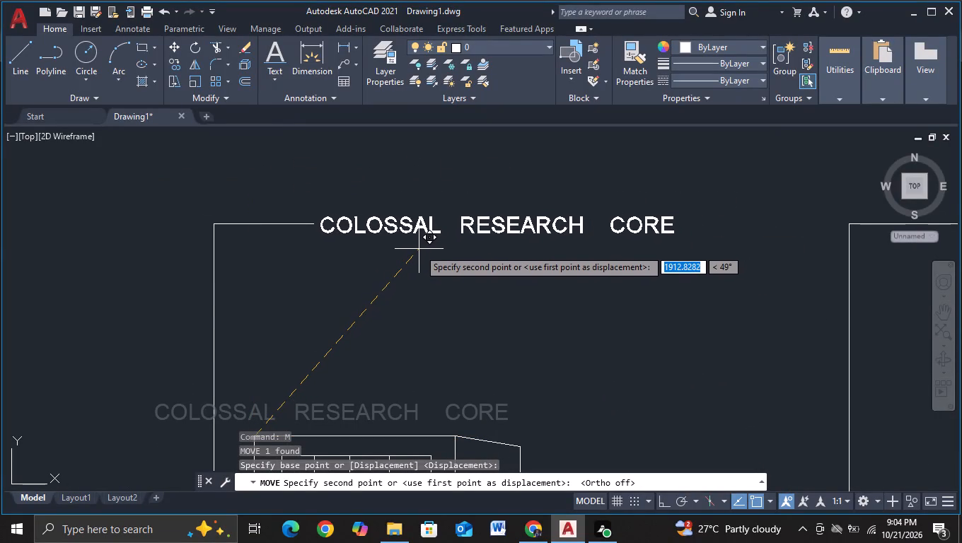
click(419, 249)
Copy the COLOSSAL RESEARCH CORE label horizontally about 4980 units, with Ortho on, to the end of the second leader line.
scroll(485, 280, down, 2)
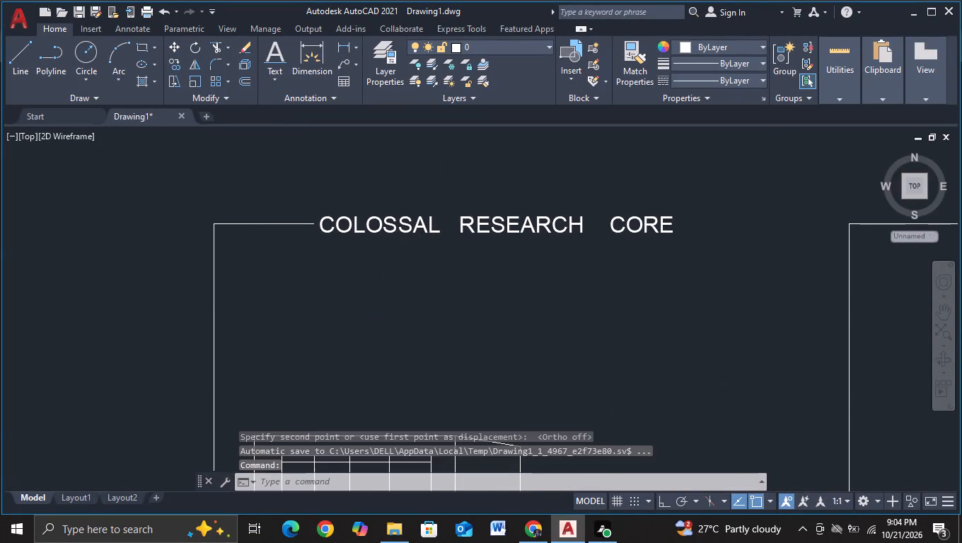
click(512, 263)
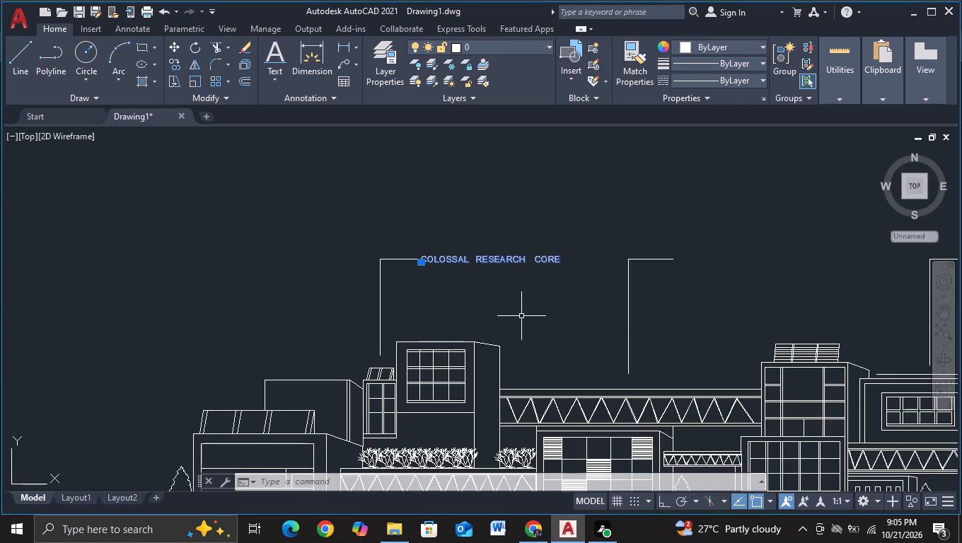
key(c)
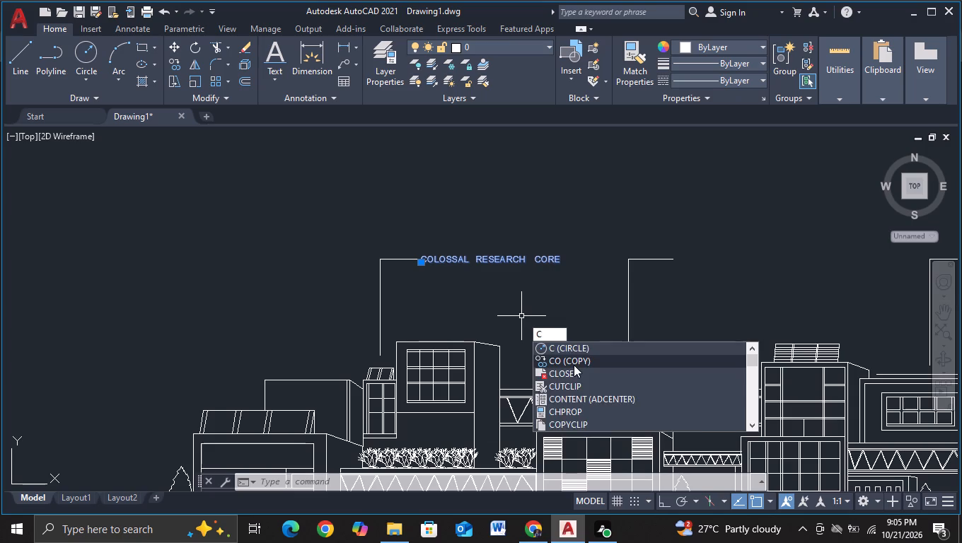
click(574, 365)
click(521, 261)
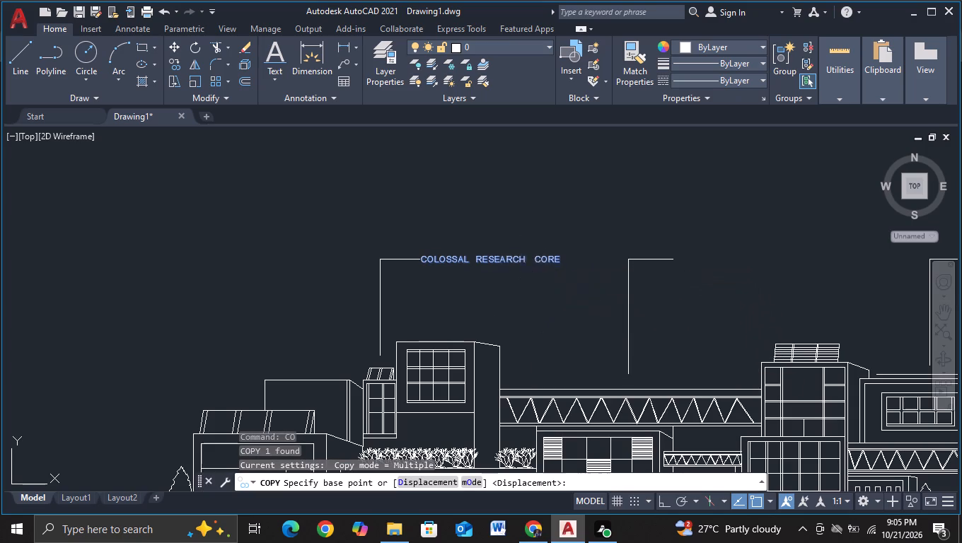
middle_drag(632, 274, 424, 359)
scroll(506, 351, up, 2)
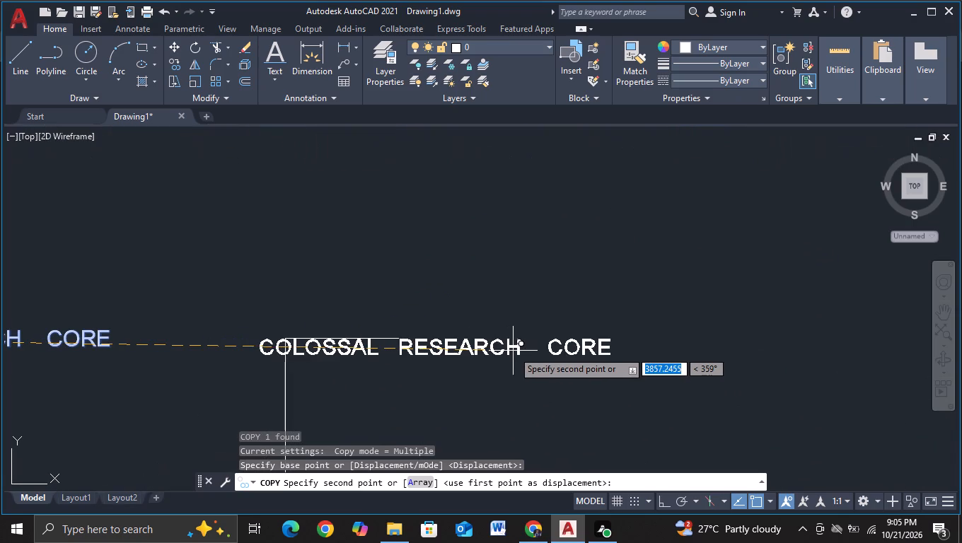
key(F8)
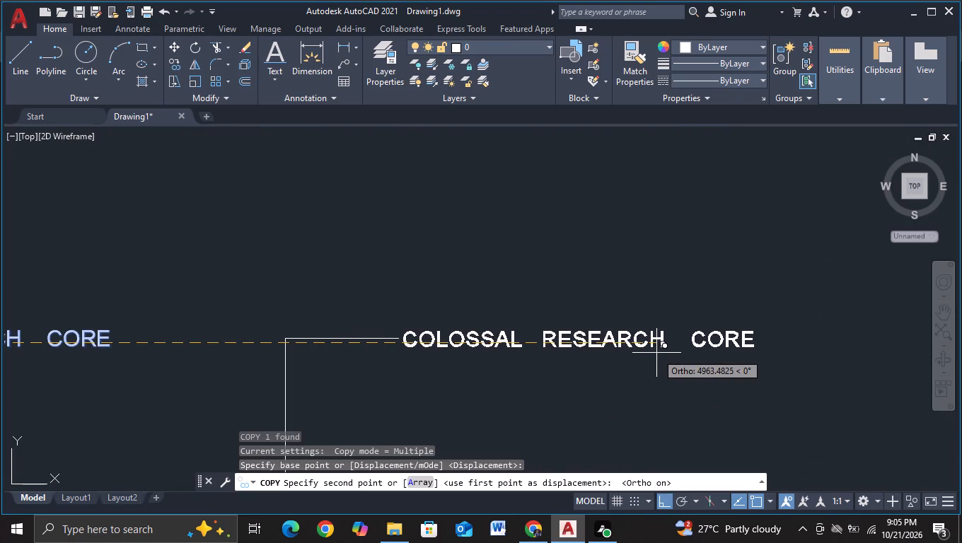
click(659, 353)
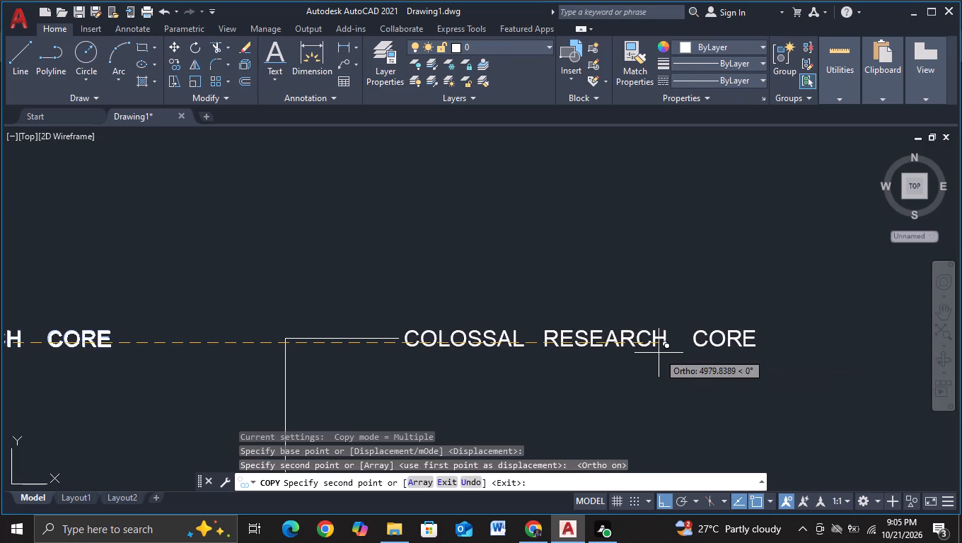
key(Escape)
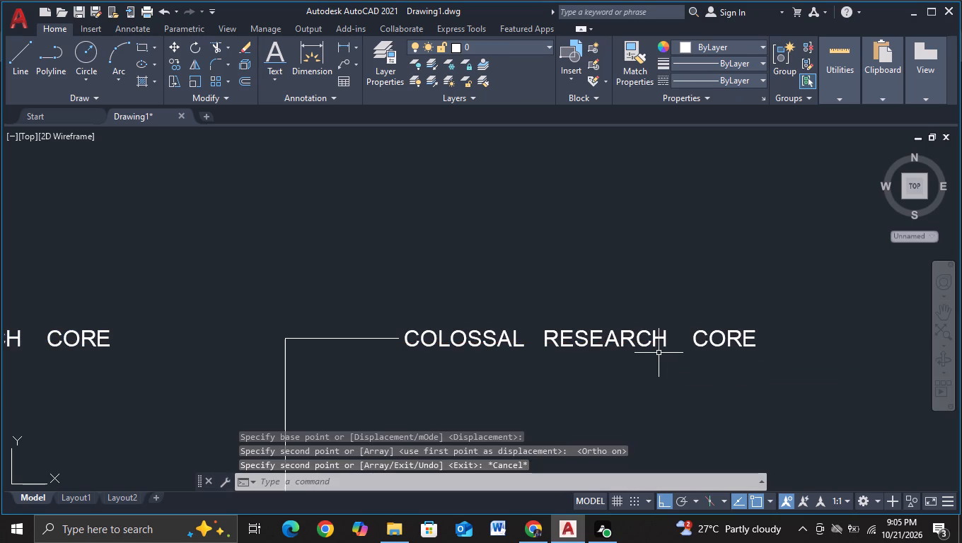
Replace the text of the copied label at the second leader line with SHIFTED.
scroll(659, 353, down, 2)
middle_drag(647, 358, 533, 310)
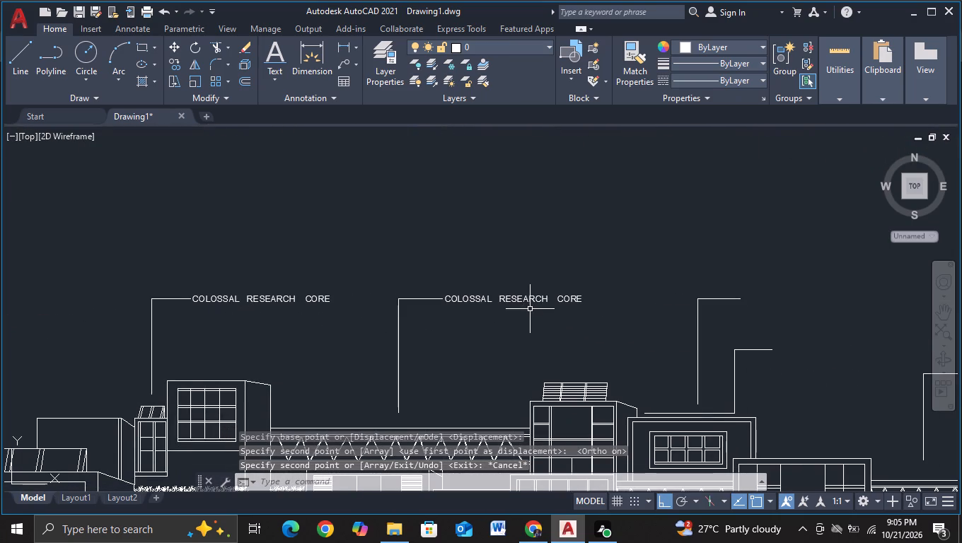
click(530, 300)
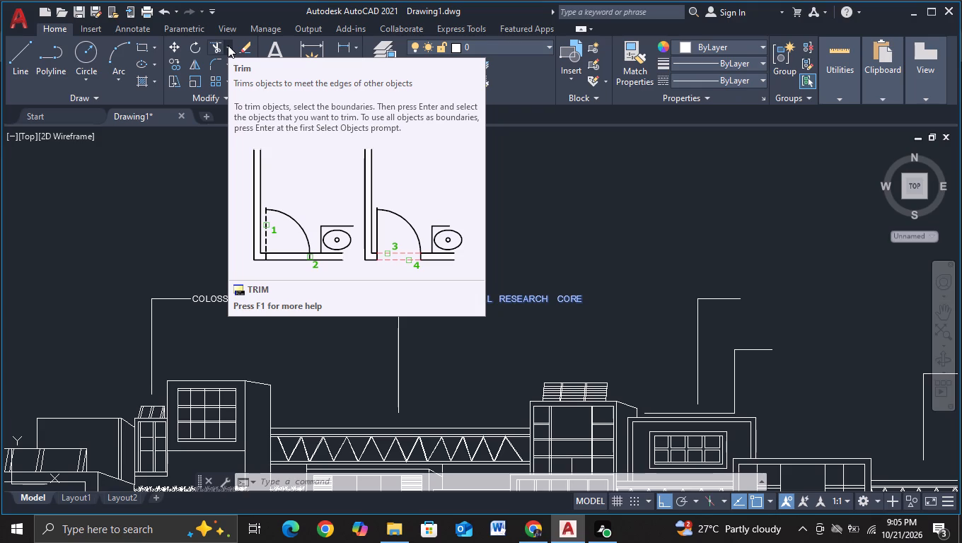
right_click(567, 267)
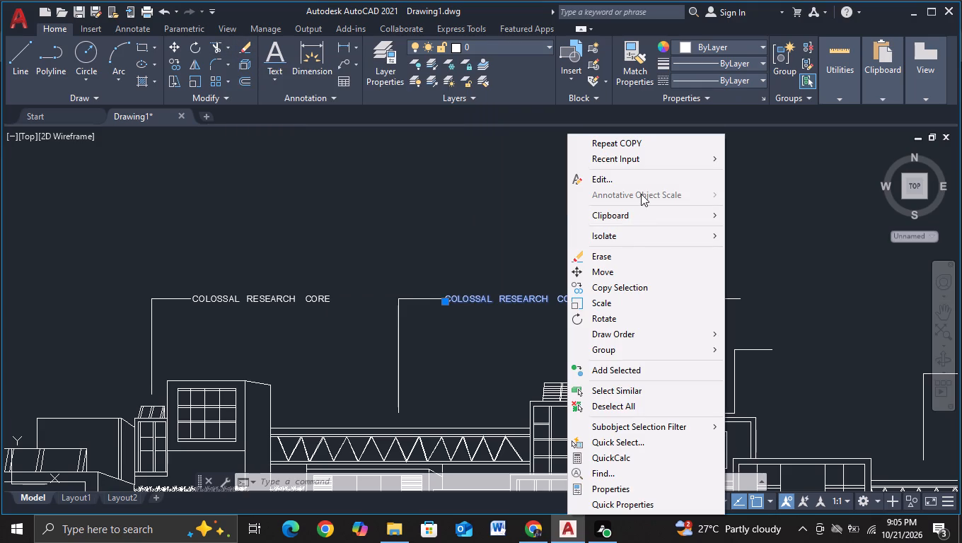
click(640, 182)
key(BackSpace)
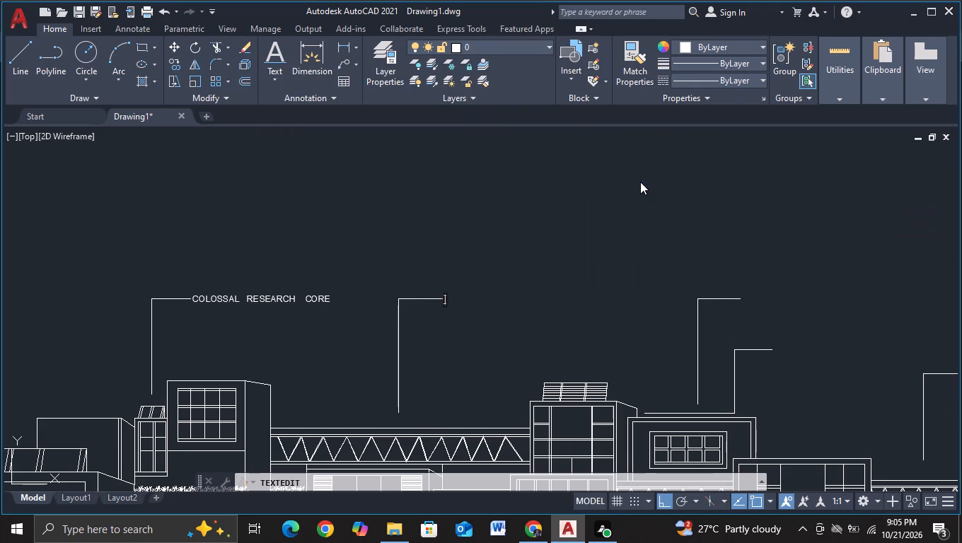
key(s)
text(IH)
key(BackSpace)
key(BackSpace)
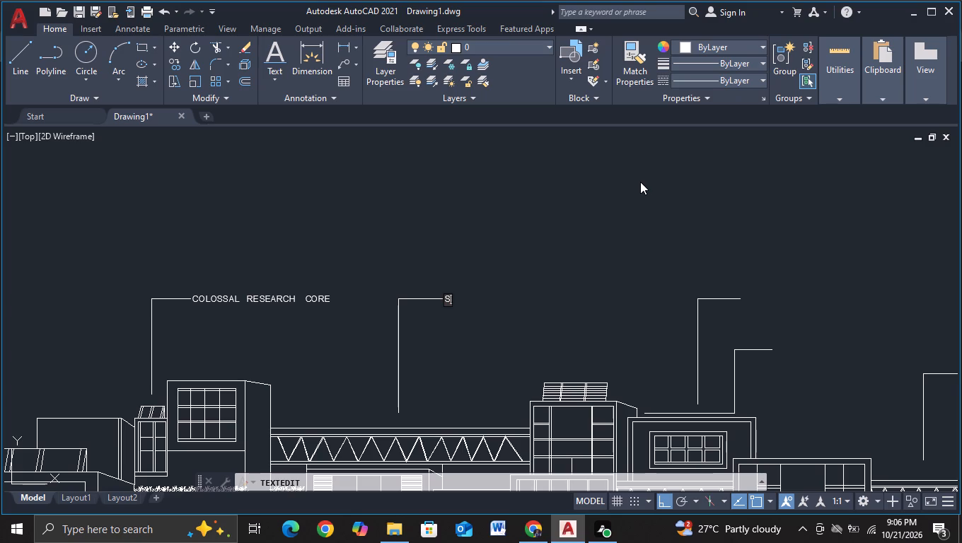
text(HI)
text(FTED)
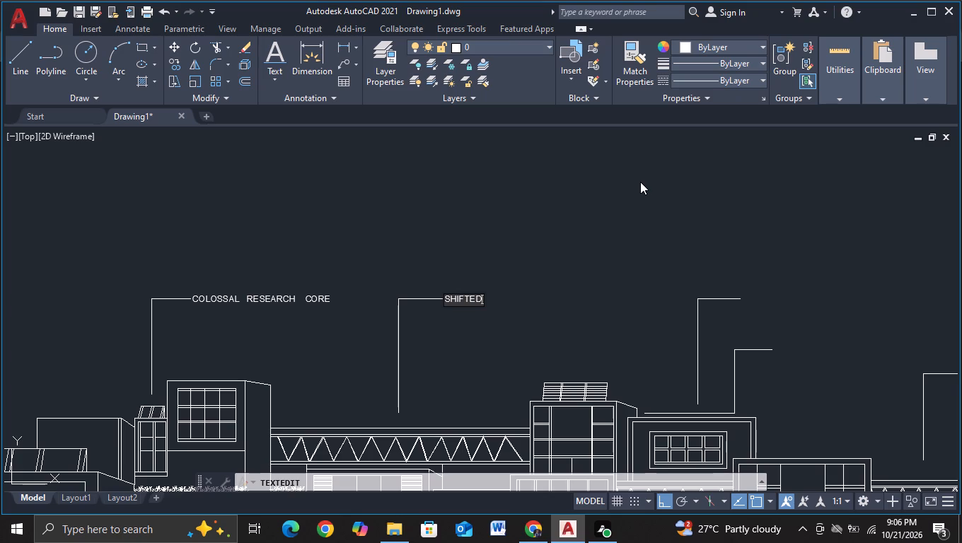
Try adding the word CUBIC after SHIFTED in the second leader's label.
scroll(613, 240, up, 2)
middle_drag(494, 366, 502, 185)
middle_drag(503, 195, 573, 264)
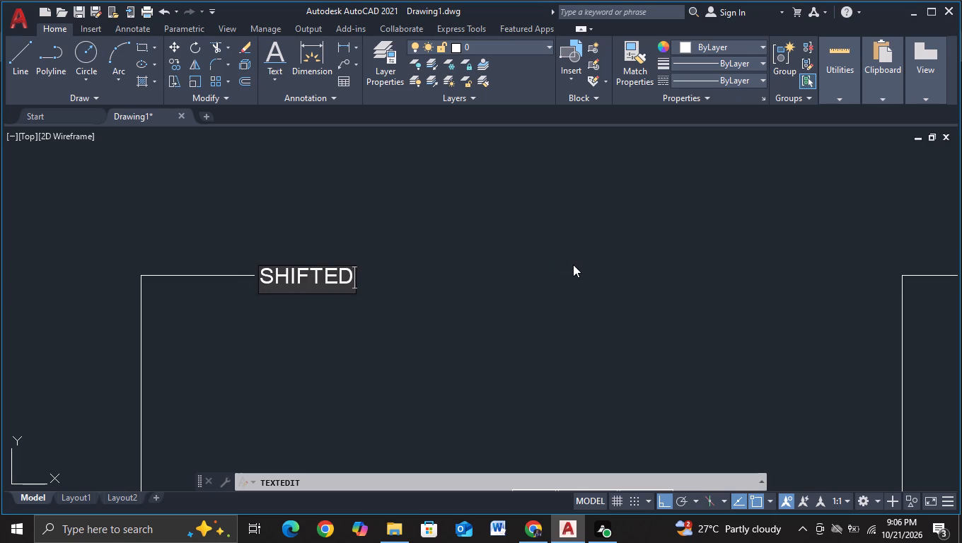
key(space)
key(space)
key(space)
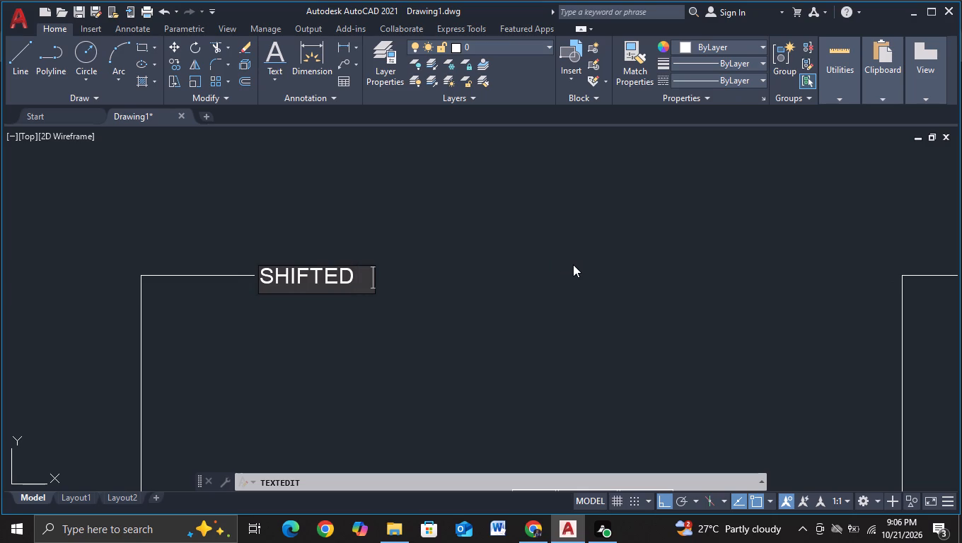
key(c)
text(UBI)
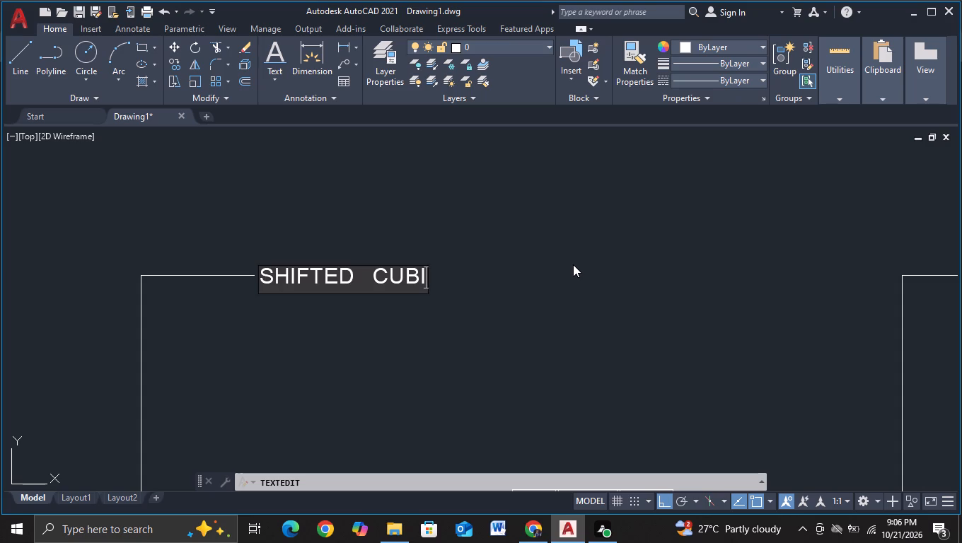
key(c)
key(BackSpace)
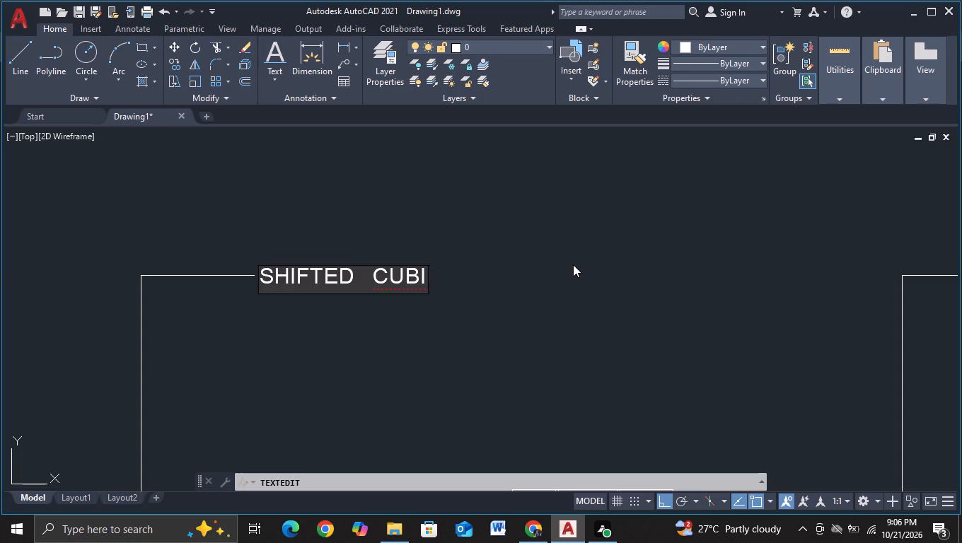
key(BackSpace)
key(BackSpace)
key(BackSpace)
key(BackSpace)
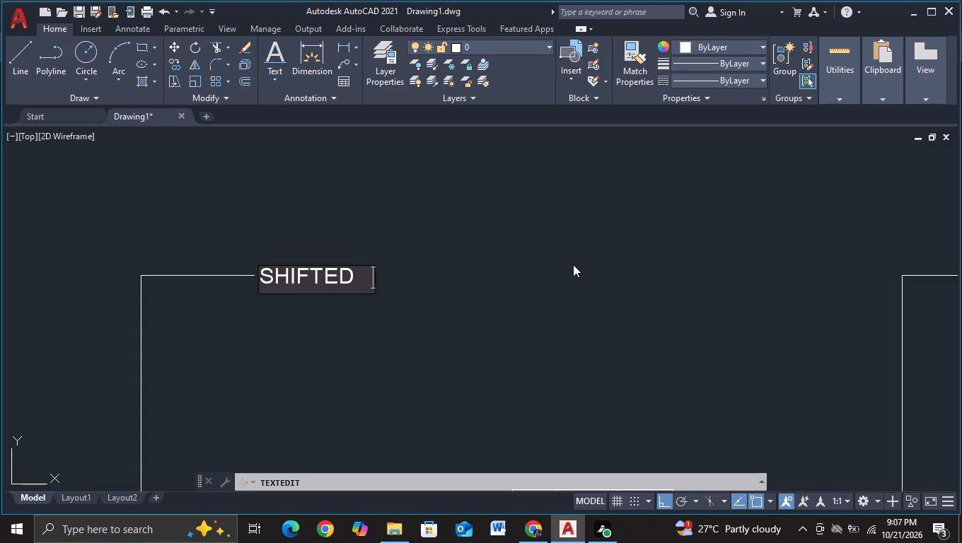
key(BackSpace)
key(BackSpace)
Add the word CUBIC after SHIFTED in the second leader's label, separated by three spaces.
scroll(373, 328, up, 1)
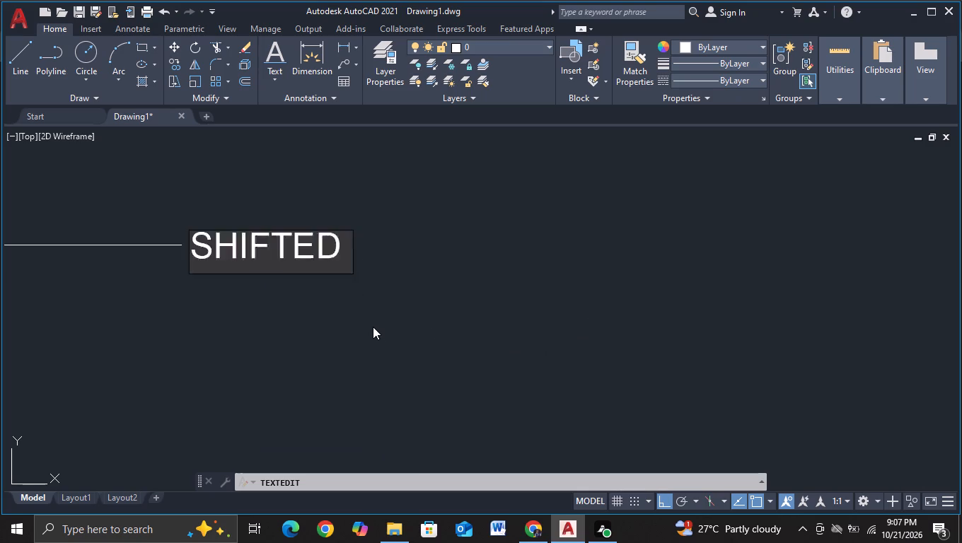
scroll(373, 327, up, 1)
middle_drag(397, 375, 464, 390)
scroll(465, 387, down, 1)
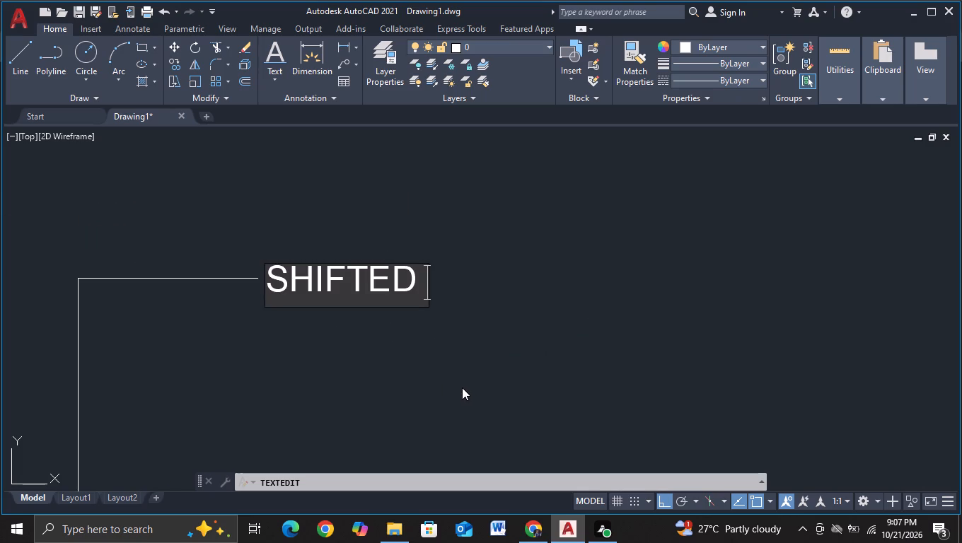
key(BackSpace)
key(space)
key(space)
key(space)
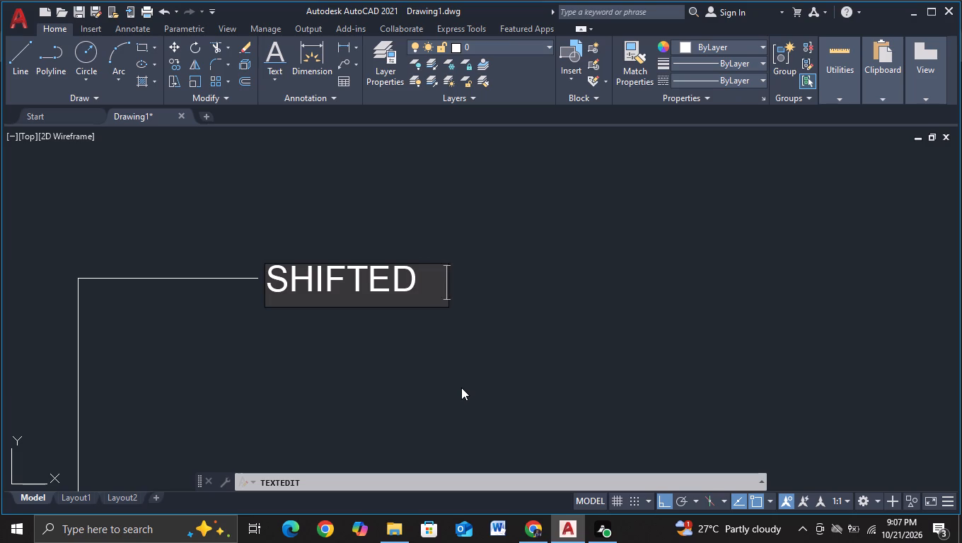
key(c)
key(u)
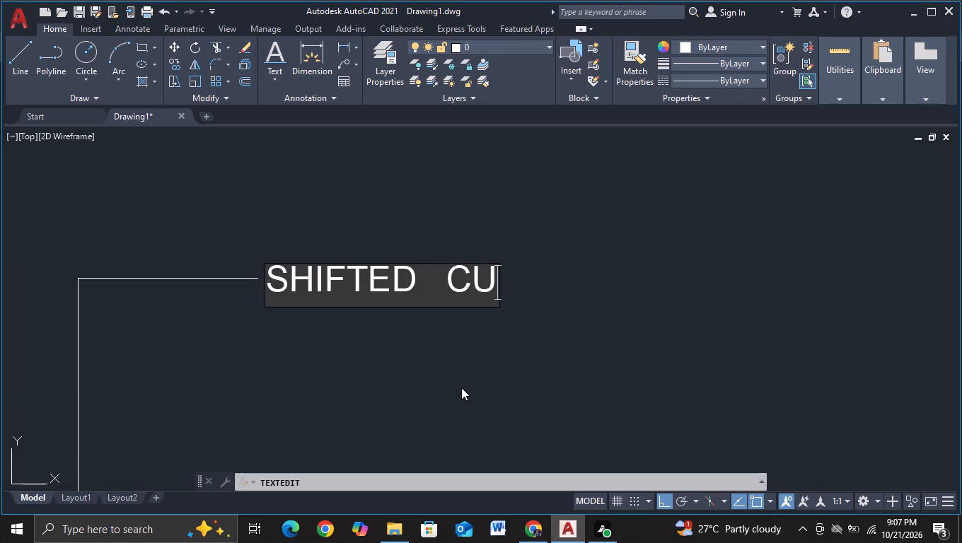
text(BIC)
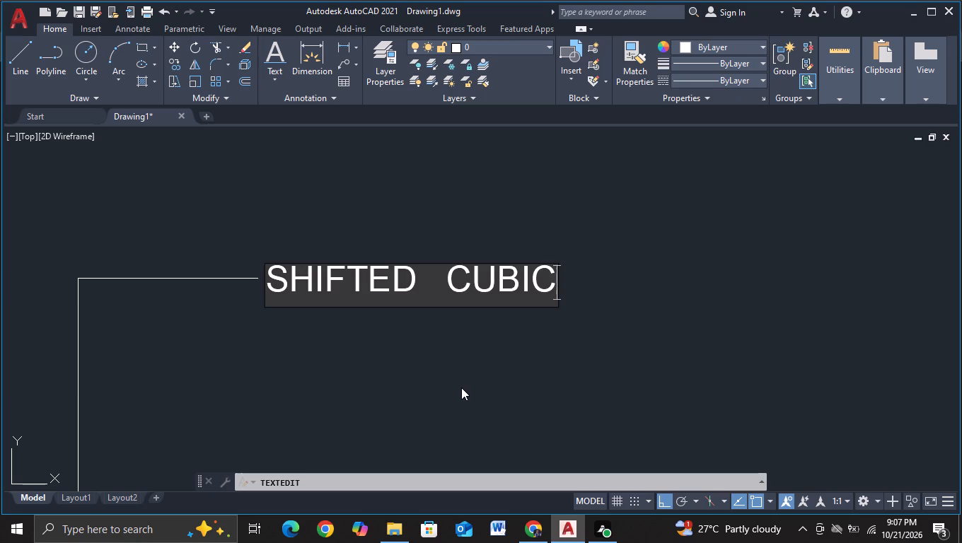
key(BackSpace)
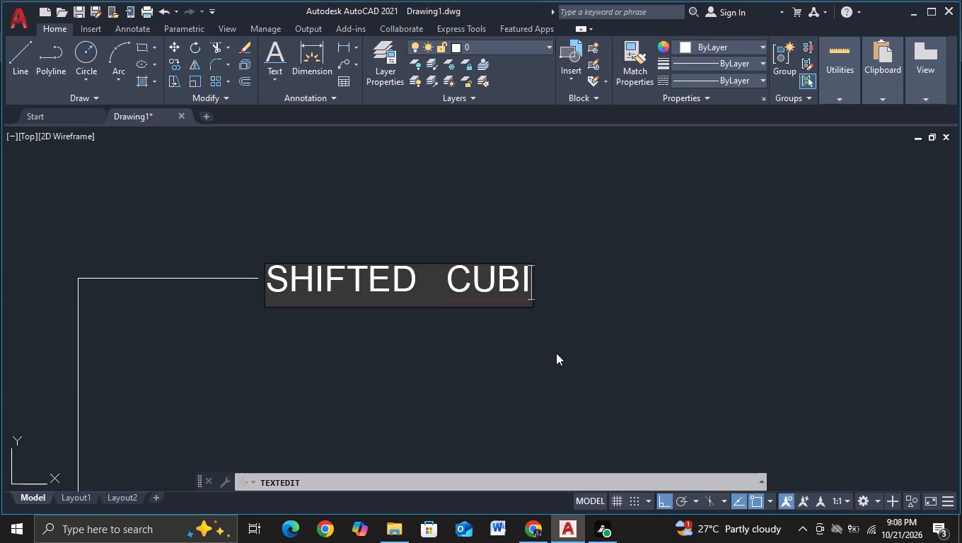
key(c)
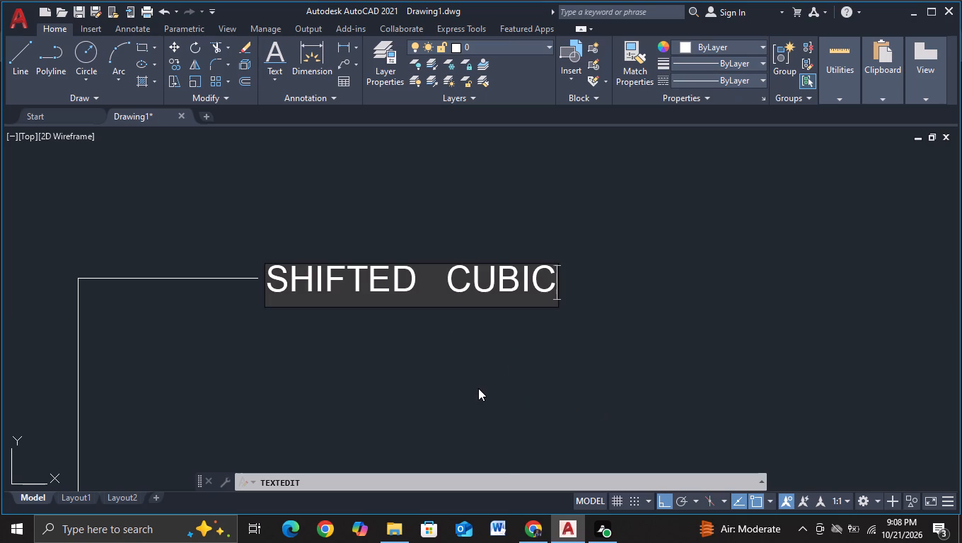
Append LABORATORIES after CUBIC in the second leader's label, separated by three spaces, and finish the text edit.
scroll(478, 388, up, 3)
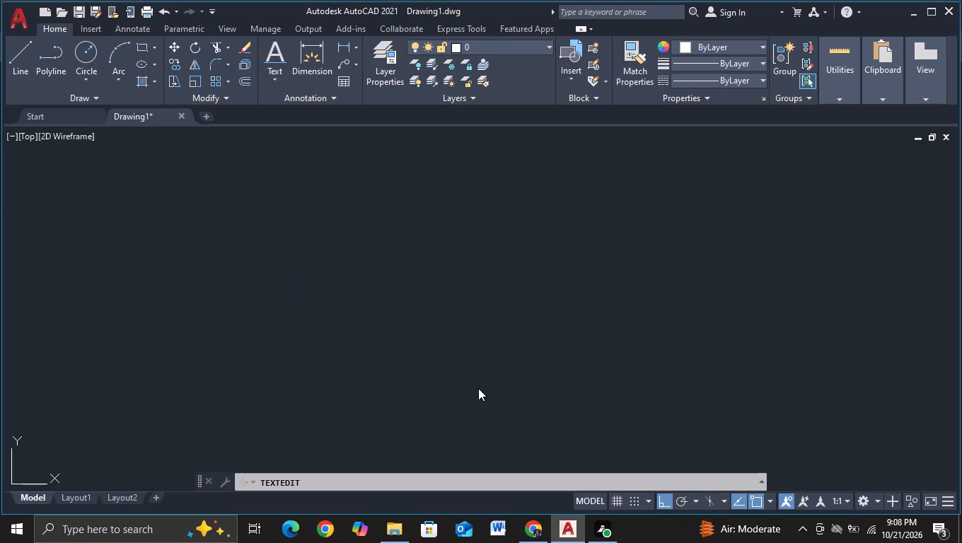
scroll(478, 388, down, 4)
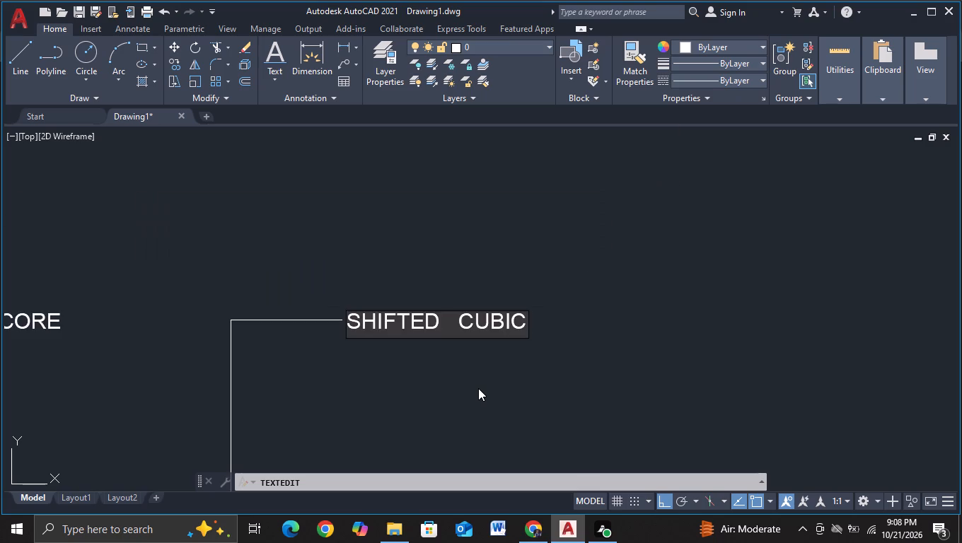
scroll(478, 388, up, 3)
scroll(478, 388, down, 1)
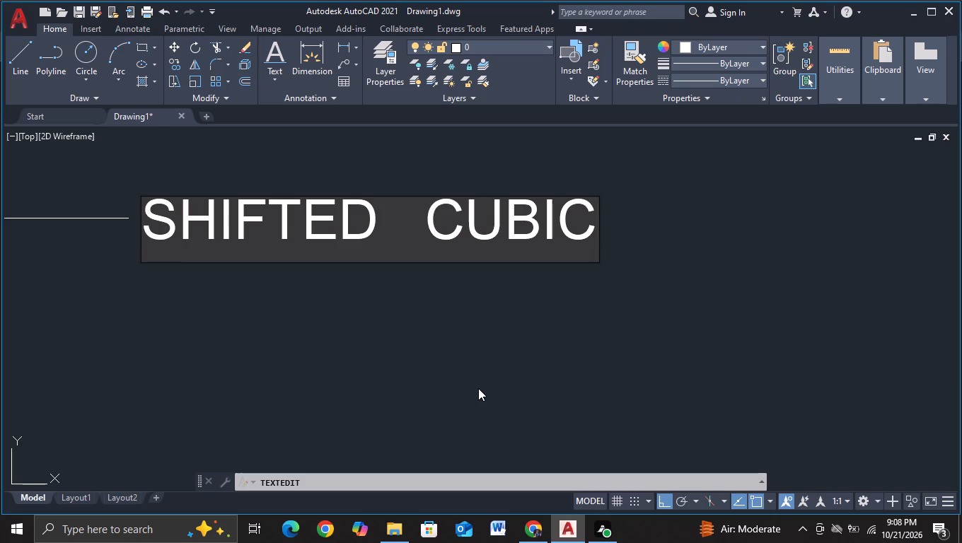
key(space)
key(space)
key(space)
text(LA)
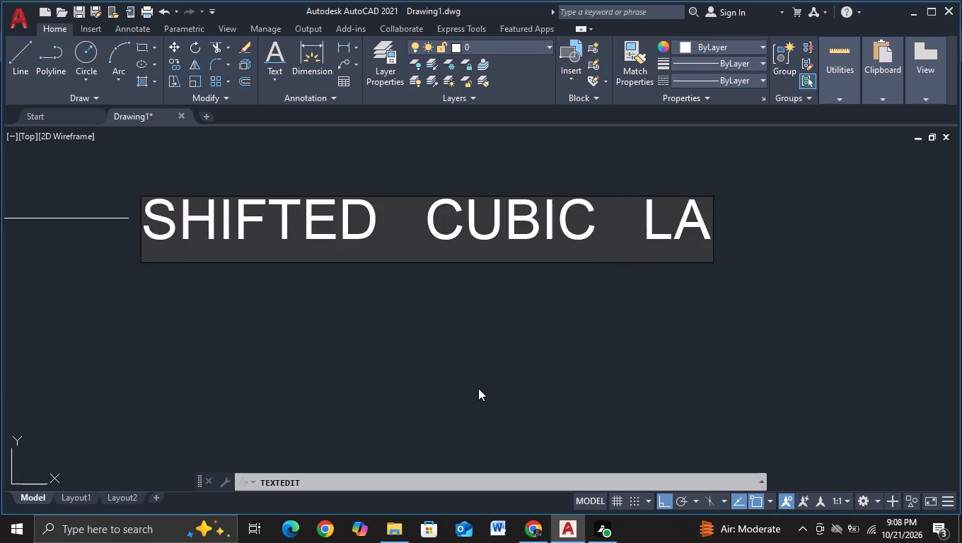
key(b)
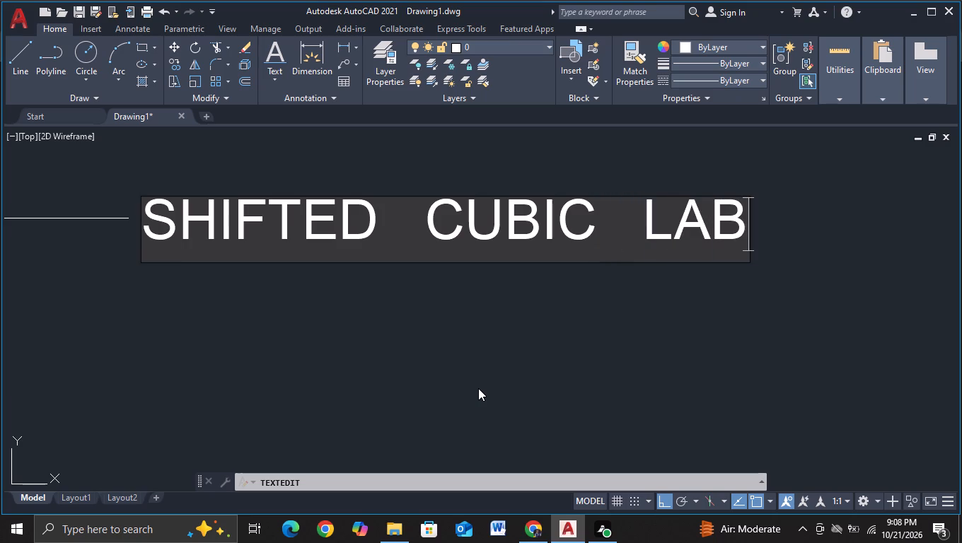
text(ORA)
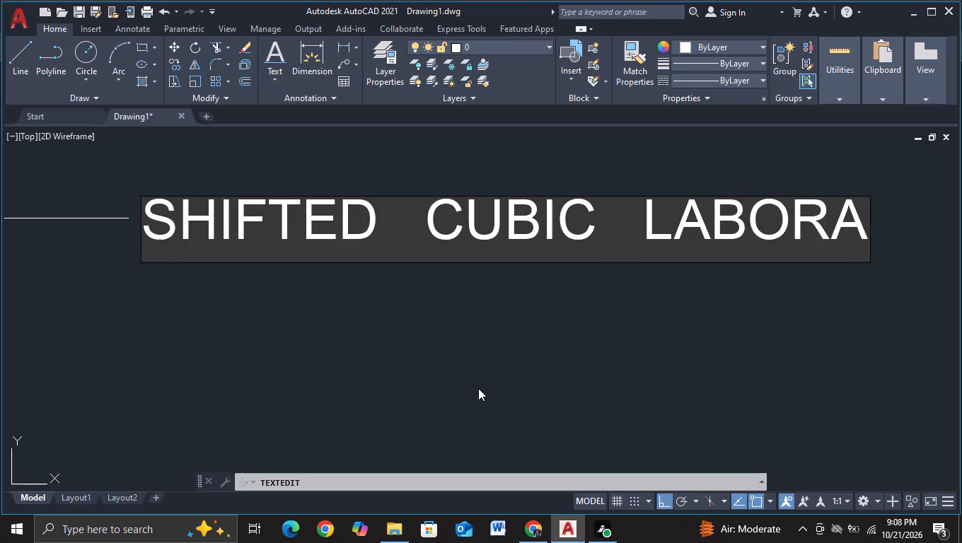
text(TORIES)
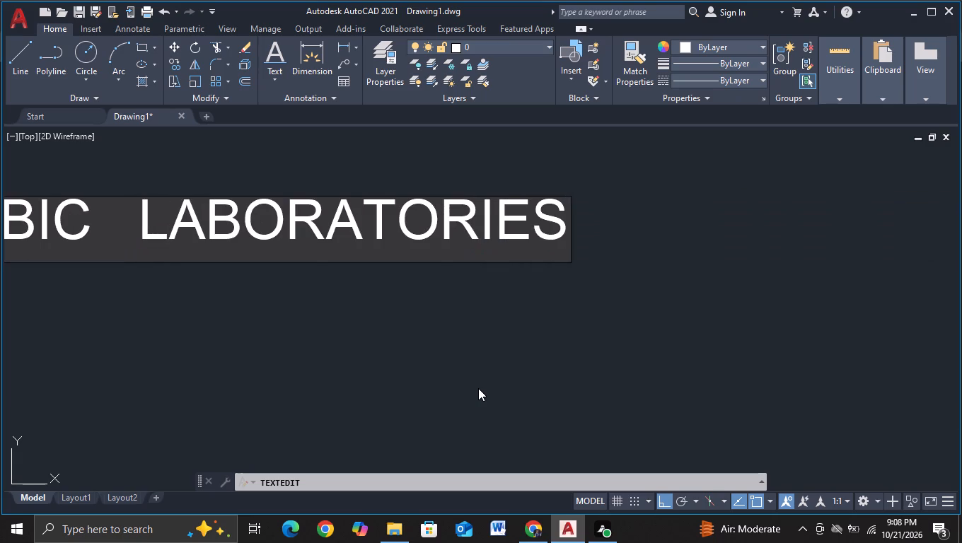
key(space)
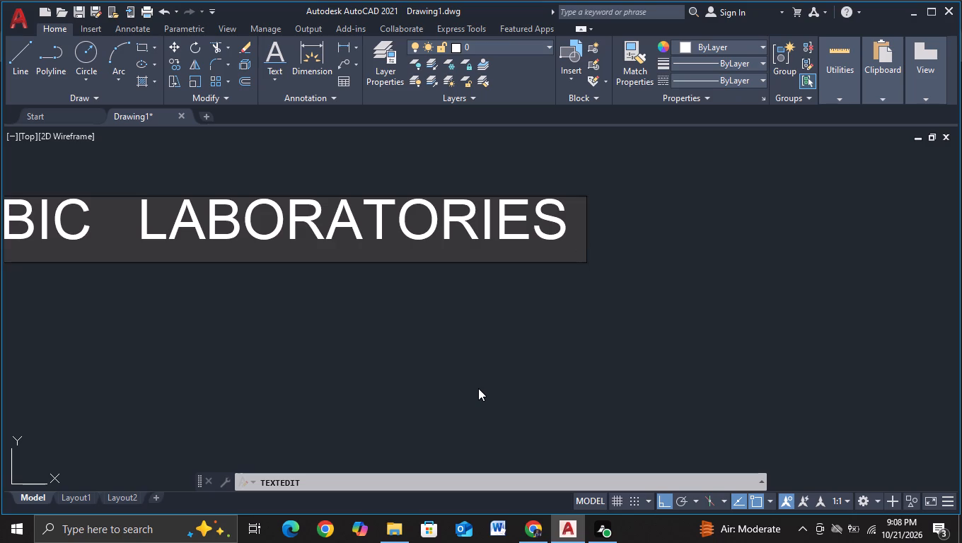
key(BackSpace)
key(Return)
scroll(478, 388, down, 3)
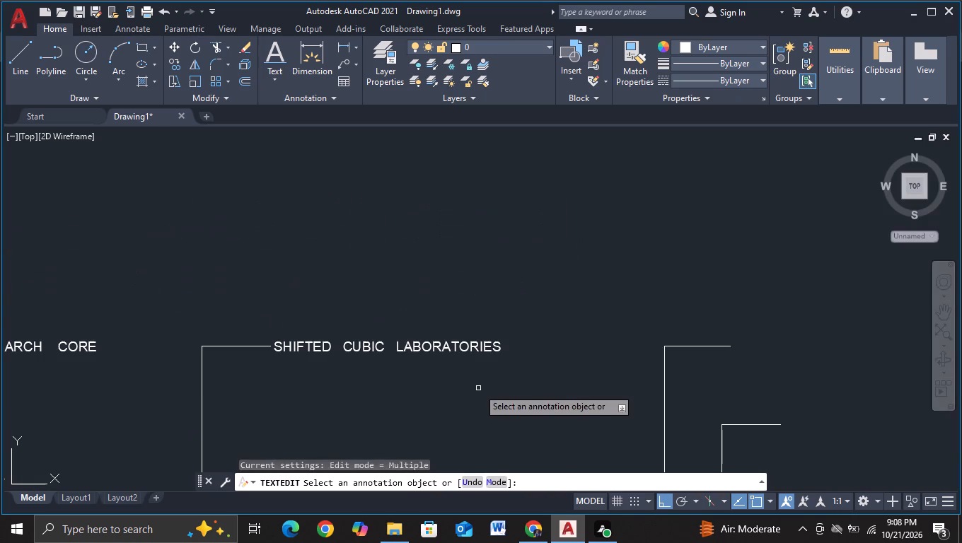
key(Escape)
key(Escape)
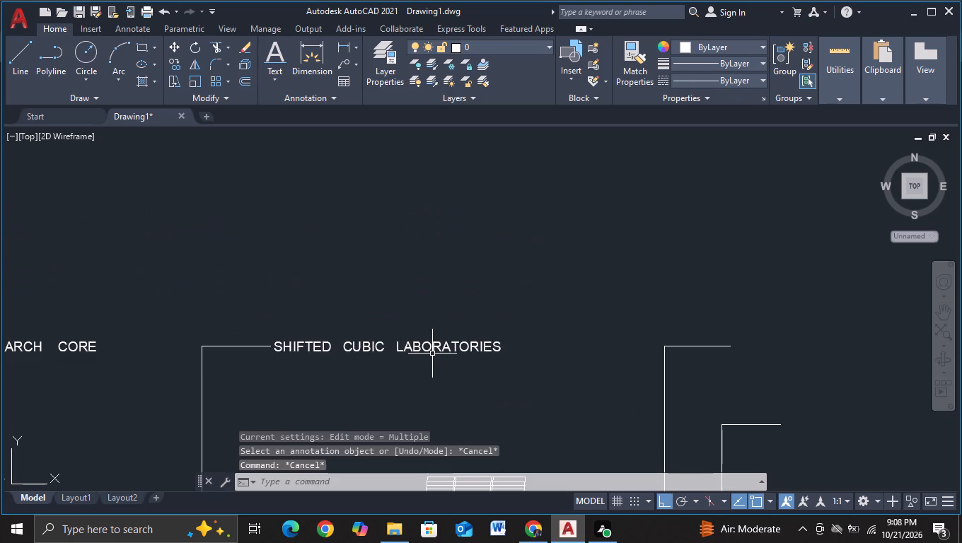
Copy the SHIFTED CUBIC LABORATORIES label horizontally about 5870 units, with Ortho on, to the end of the third upper leader line.
scroll(434, 353, up, 2)
scroll(434, 344, down, 3)
middle_drag(420, 369, 428, 341)
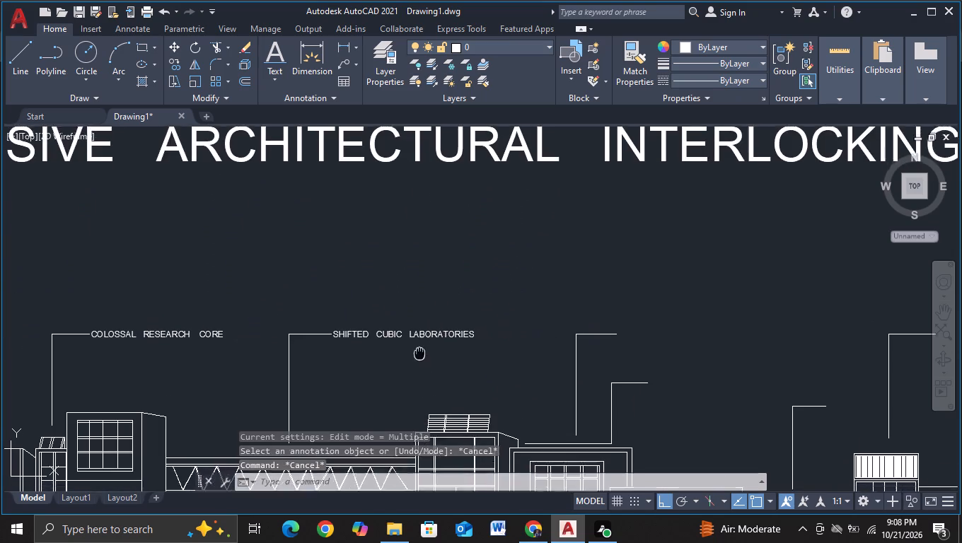
middle_drag(428, 341, 447, 326)
scroll(436, 325, up, 2)
middle_drag(417, 338, 435, 337)
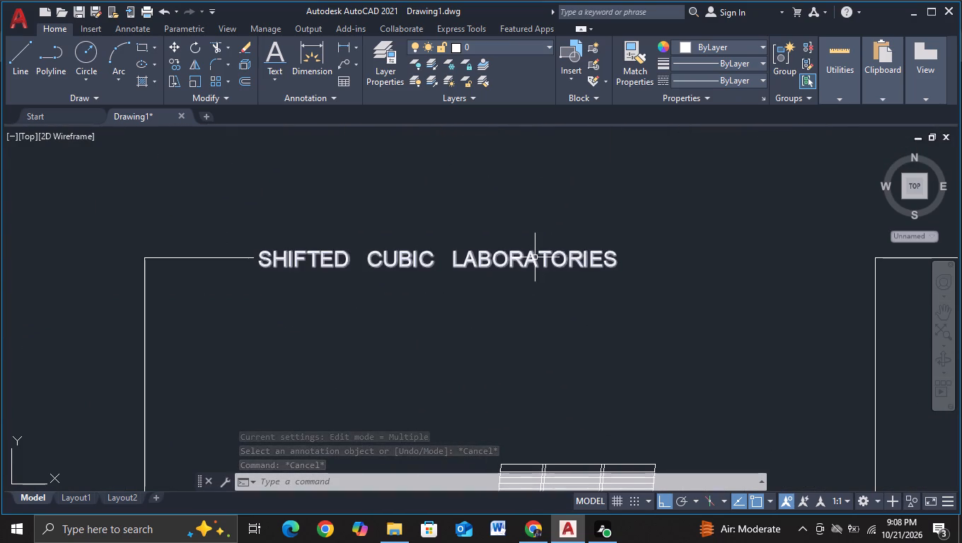
click(535, 257)
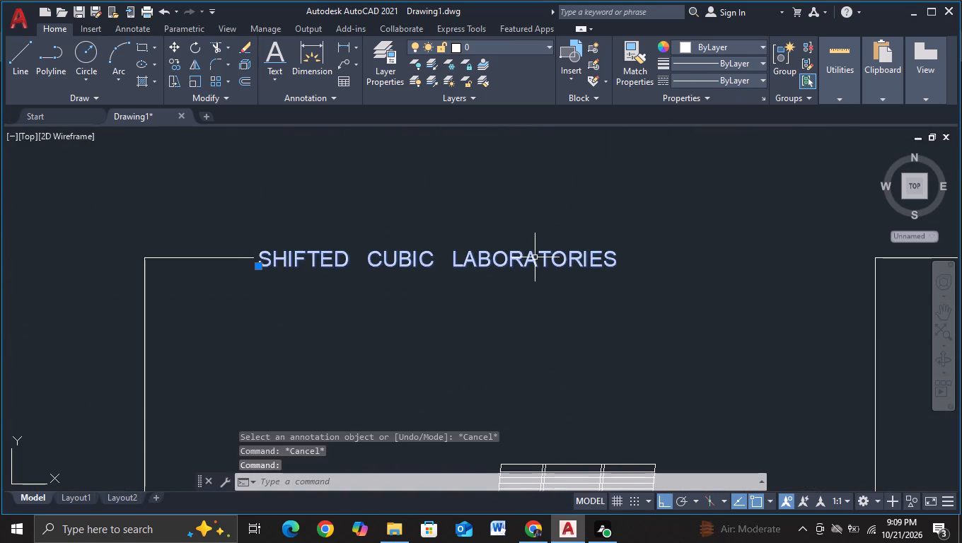
key(c)
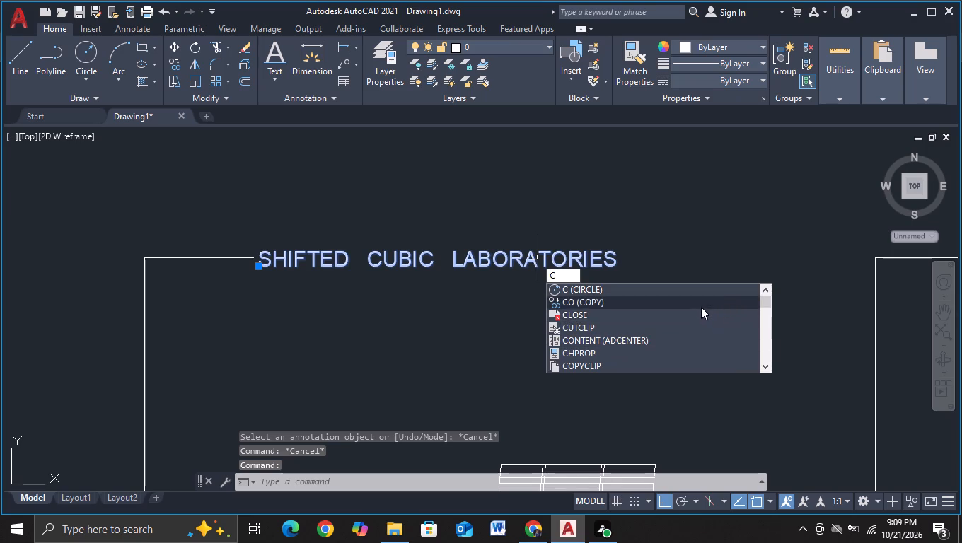
click(700, 305)
click(622, 278)
middle_drag(742, 287, 312, 317)
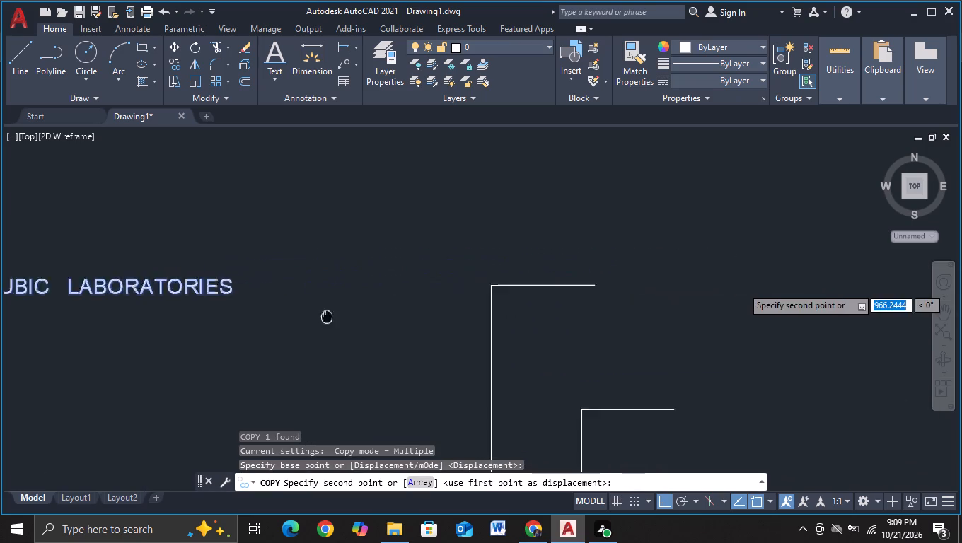
middle_drag(312, 317, 310, 317)
middle_drag(737, 269, 453, 253)
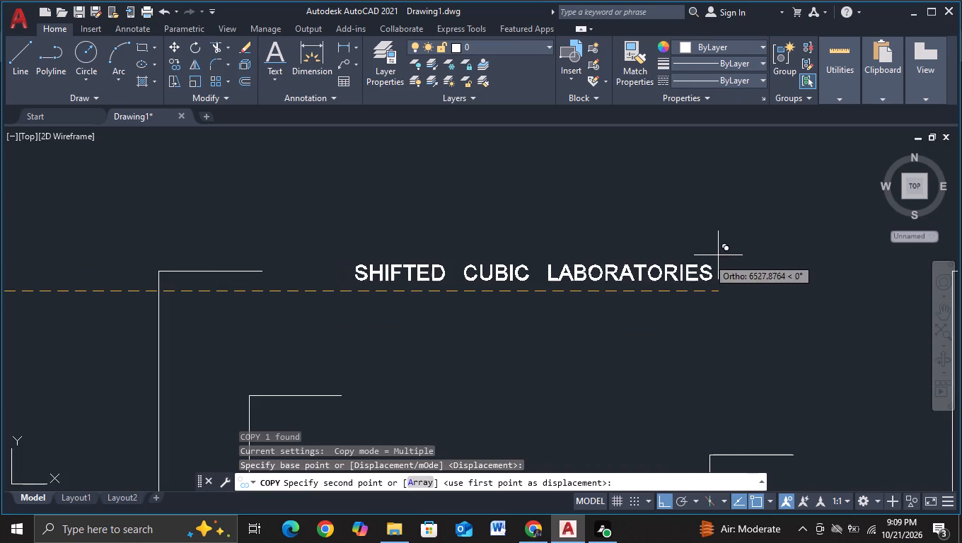
click(632, 262)
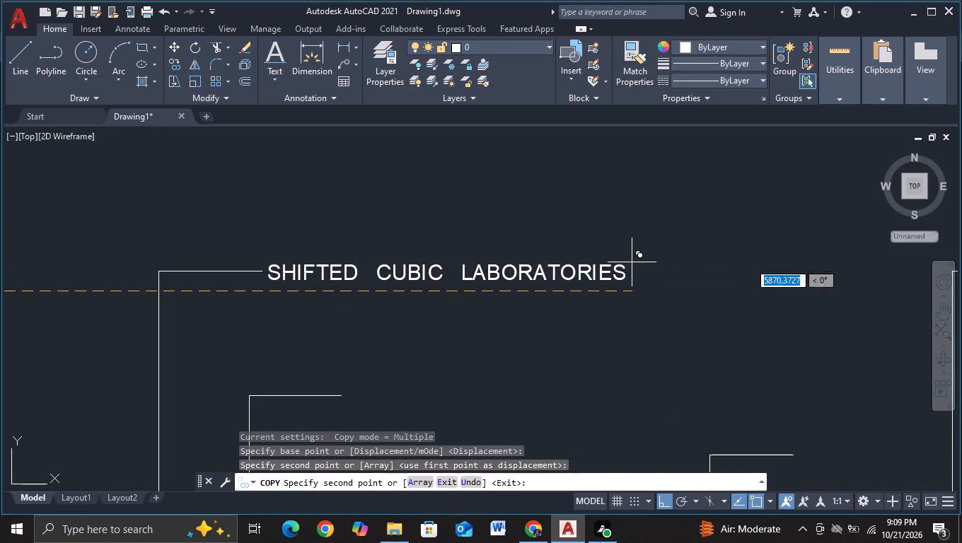
key(Escape)
Replace the copied SHIFTED CUBIC LABORATORIES text at the third upper leader line with SKYBRIOBE followed by three spaces.
scroll(487, 329, down, 3)
middle_drag(362, 324, 398, 312)
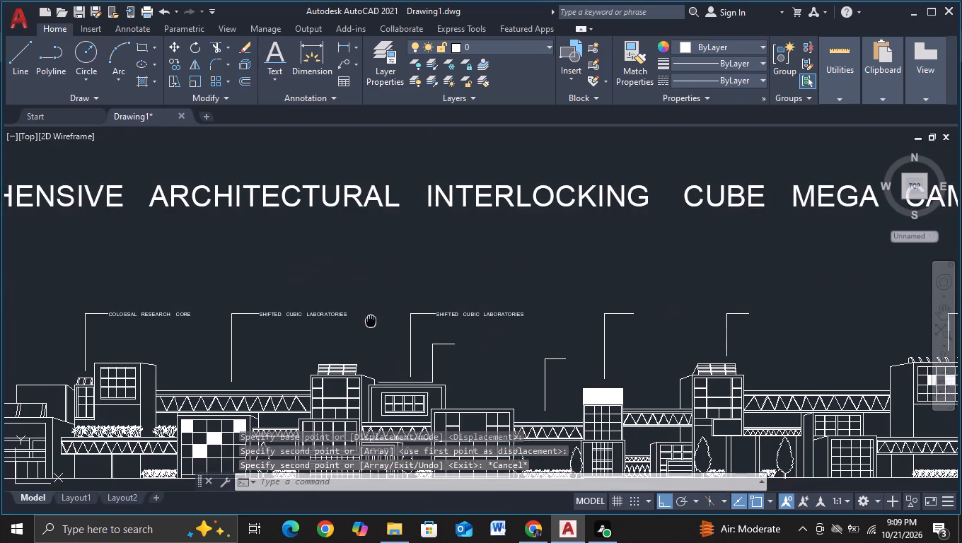
middle_drag(398, 312, 468, 283)
scroll(431, 284, up, 2)
middle_drag(395, 308, 668, 277)
middle_drag(656, 282, 604, 287)
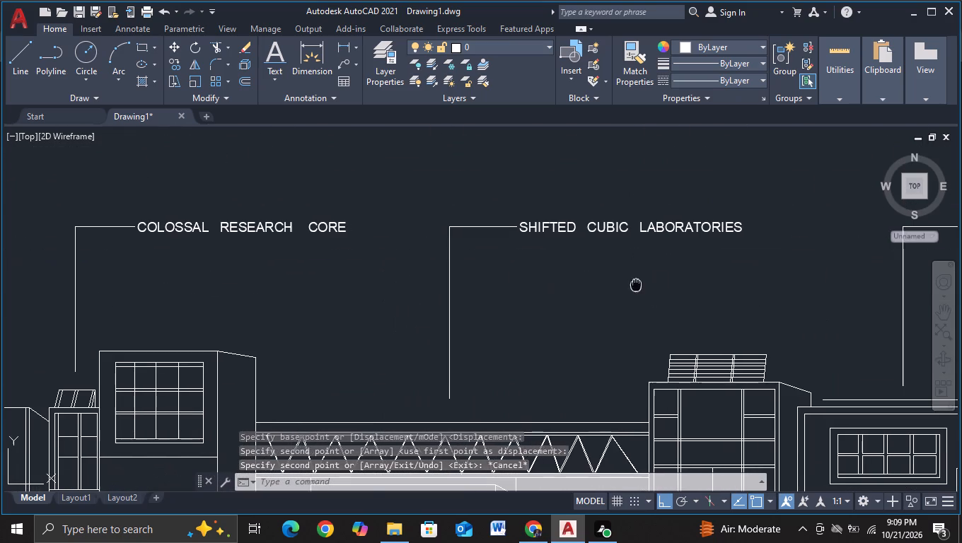
middle_drag(604, 287, 320, 255)
middle_drag(717, 249, 584, 284)
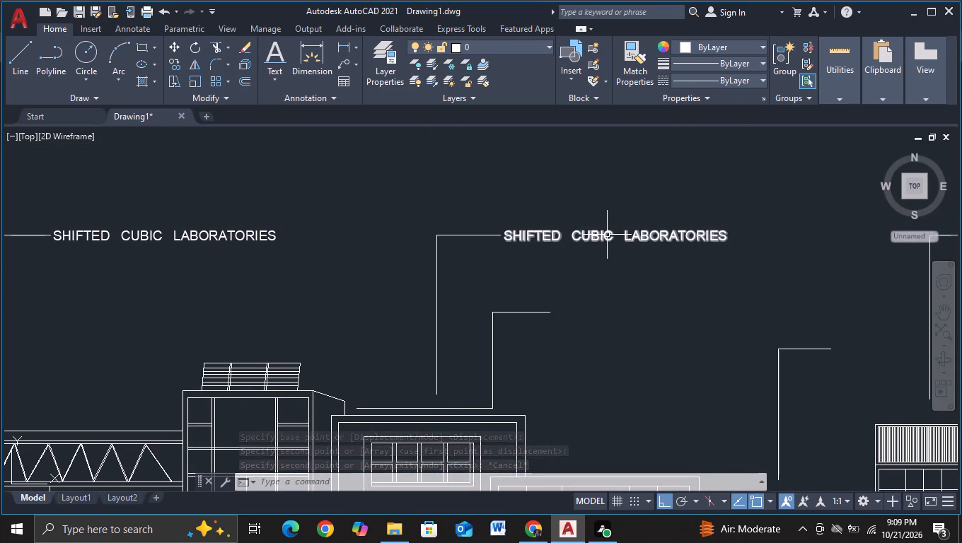
click(607, 235)
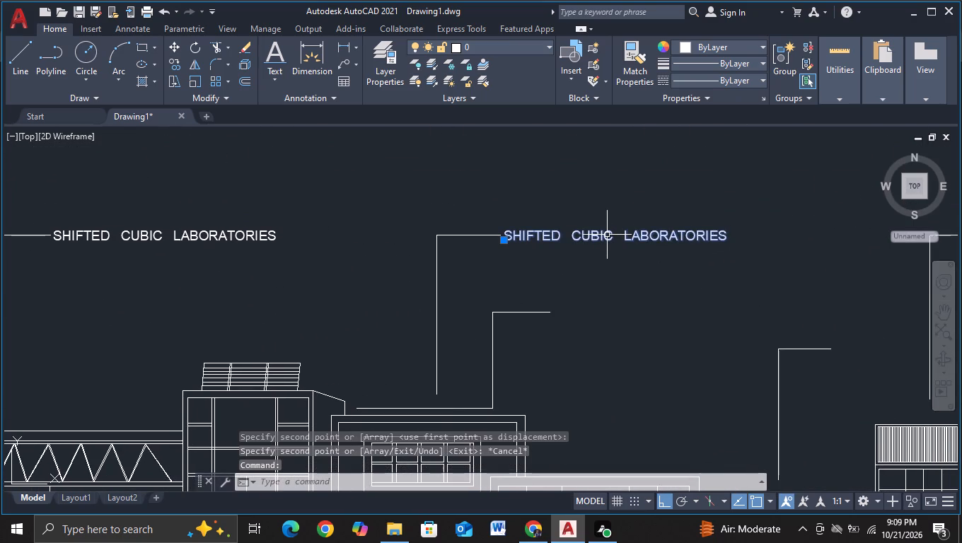
right_click(607, 235)
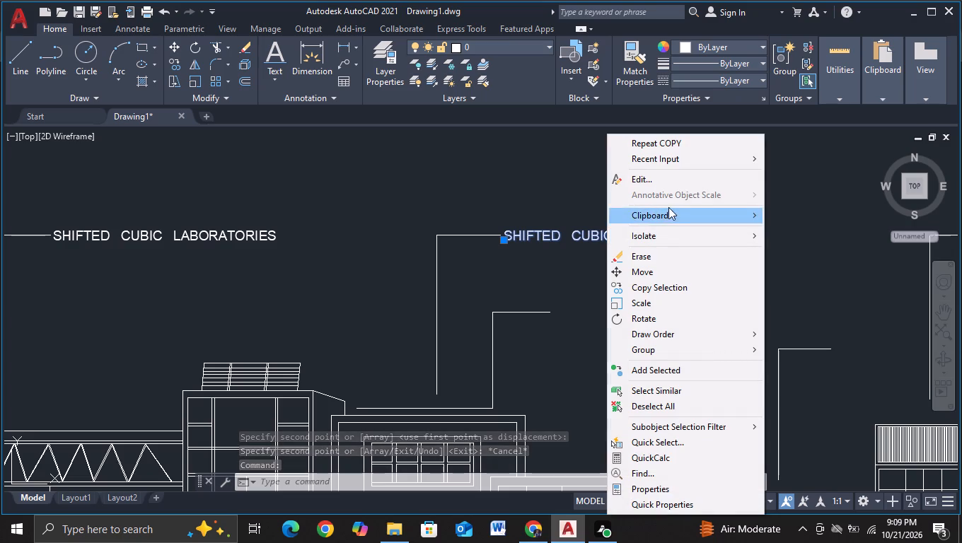
click(676, 180)
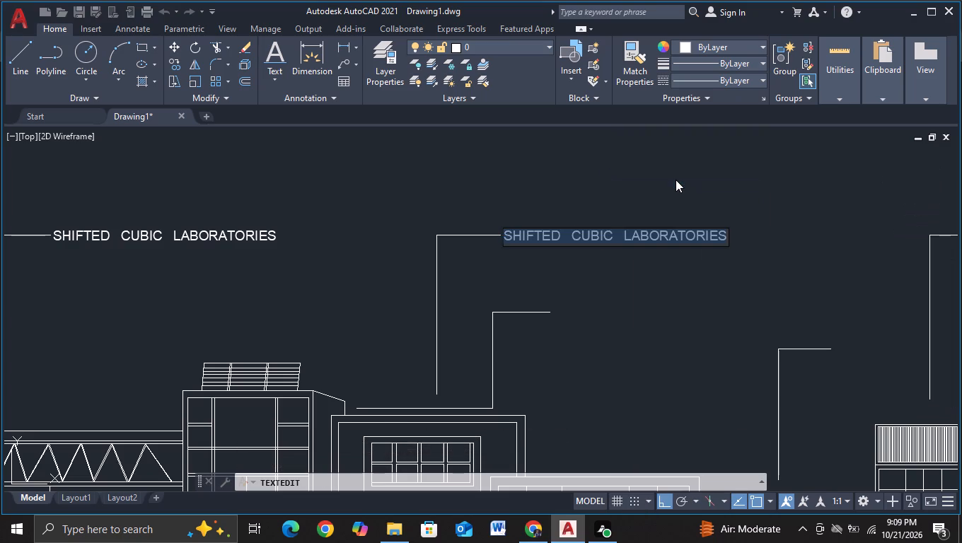
key(BackSpace)
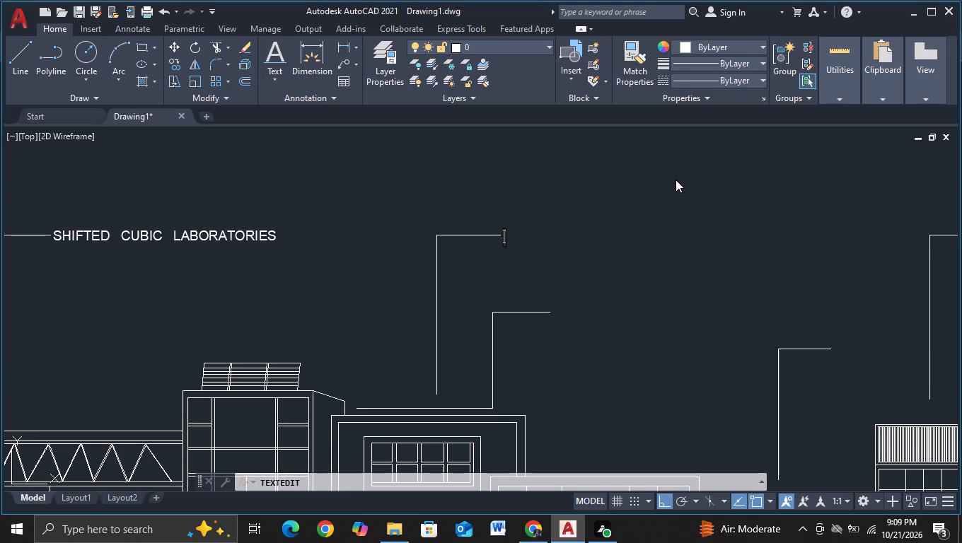
key(s)
text(KY)
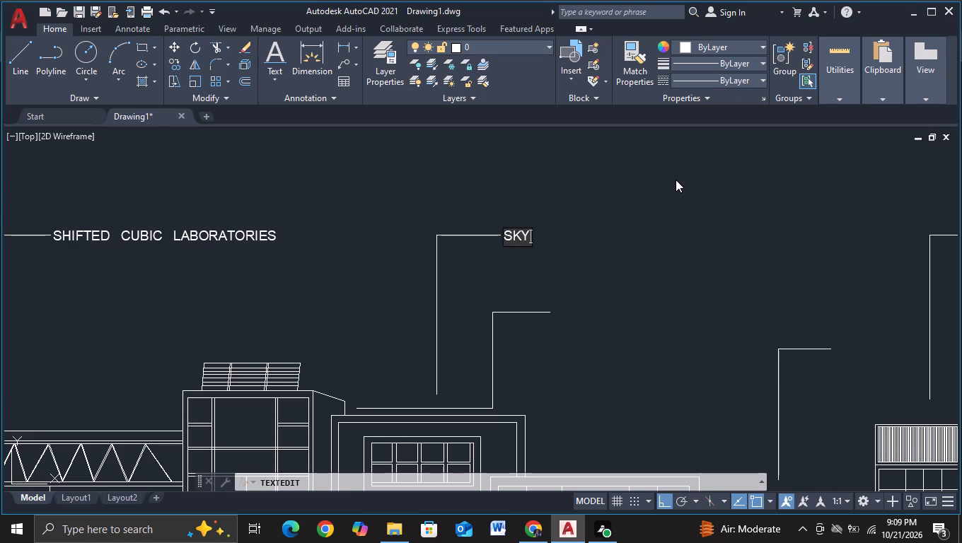
text(BR)
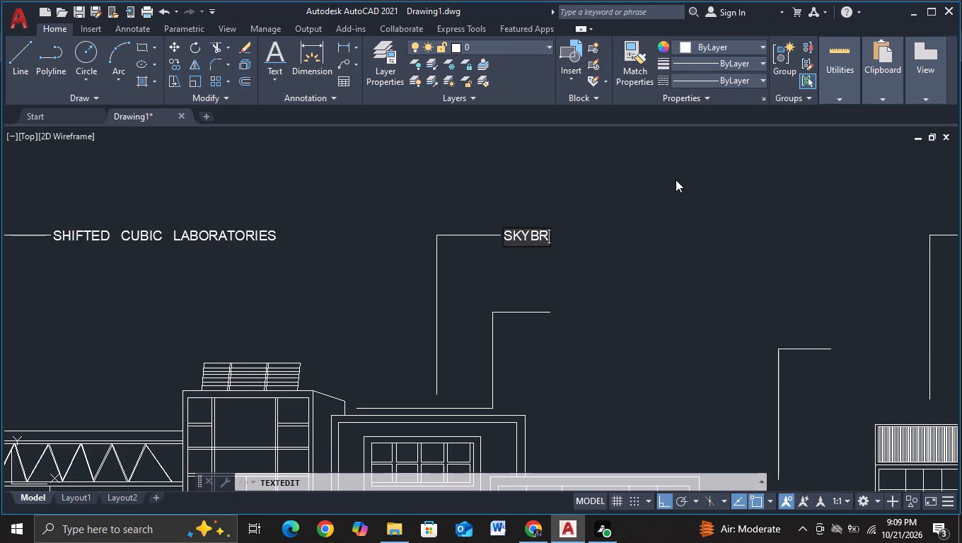
key(i)
key(o)
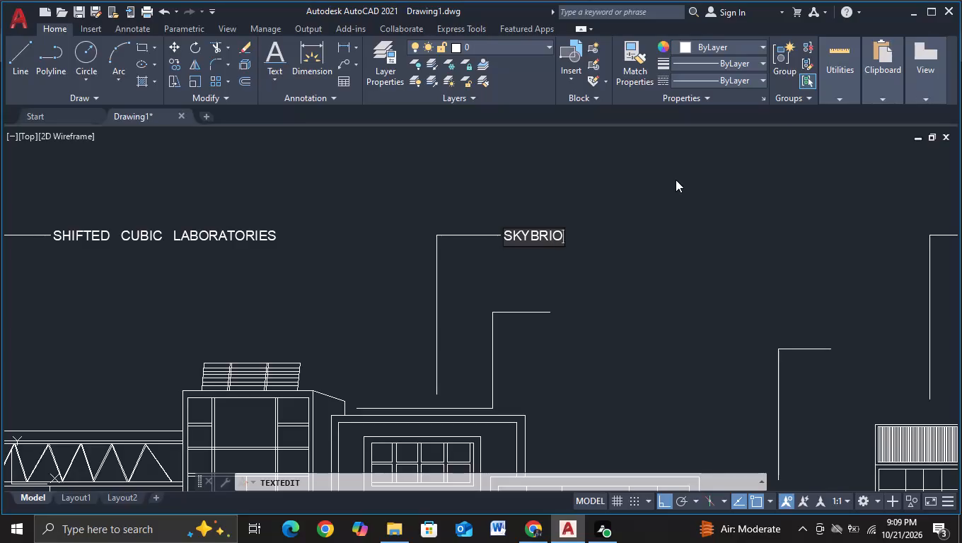
text(BE)
key(space)
key(space)
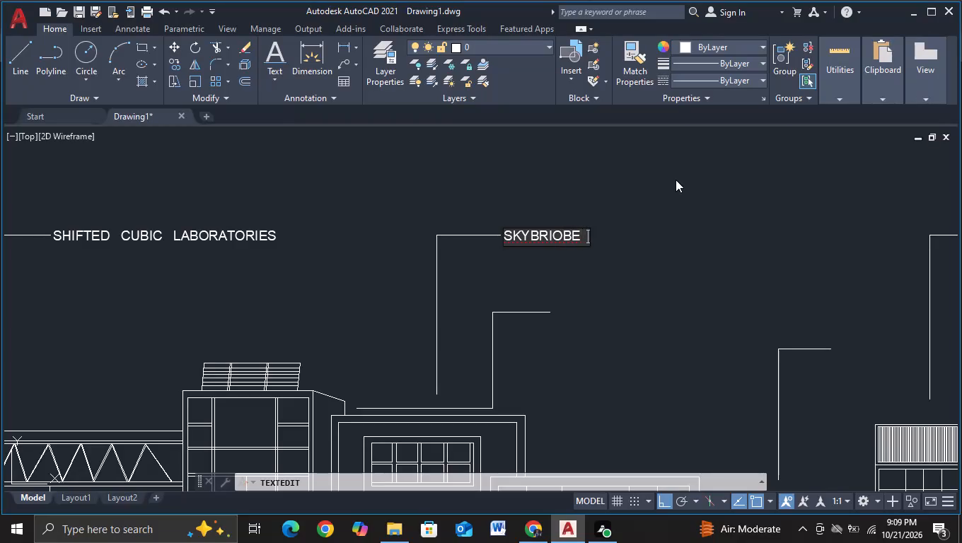
key(space)
Correct the third leader's label by replacing the letters OB before the final E with OA, giving SKYBRIOAE.
scroll(705, 160, up, 3)
middle_drag(592, 250, 692, 156)
scroll(661, 192, down, 1)
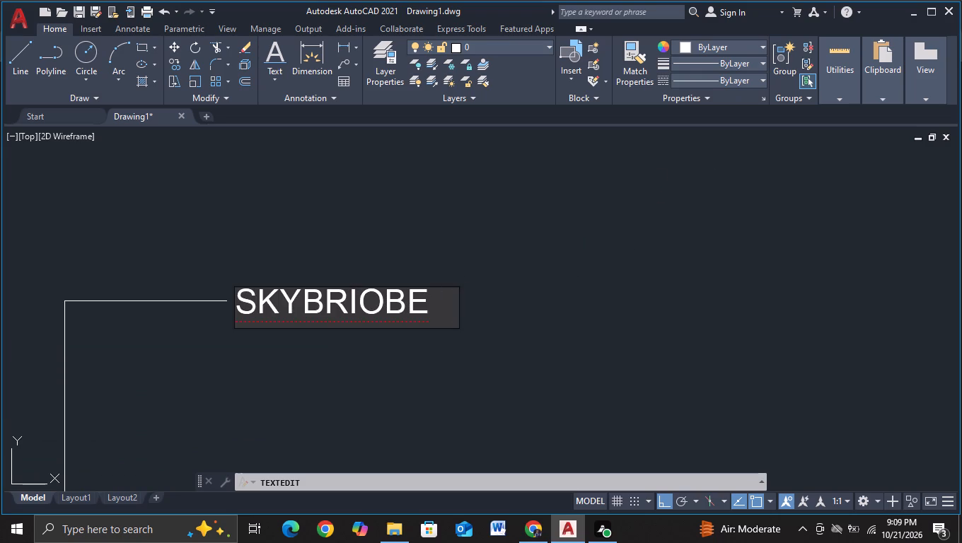
click(407, 291)
key(BackSpace)
key(BackSpace)
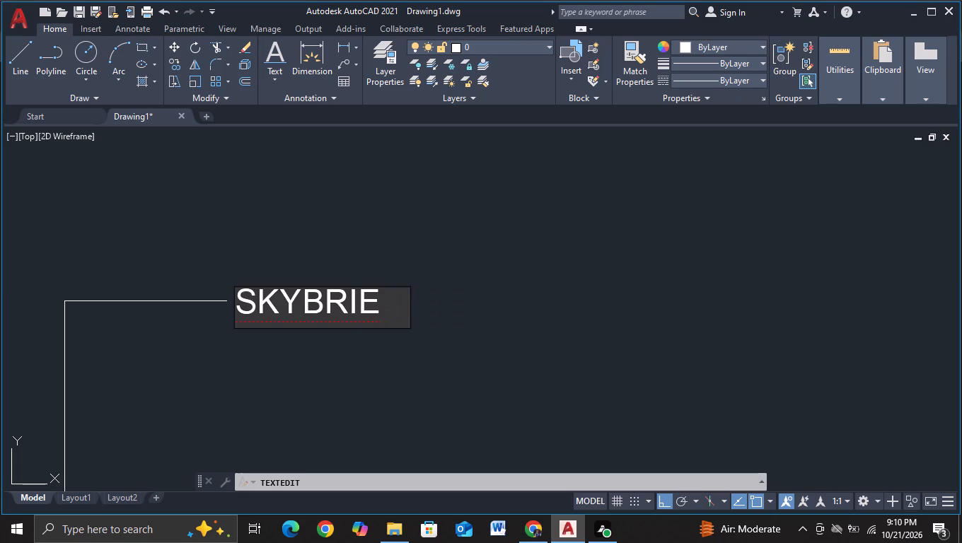
text(OA)
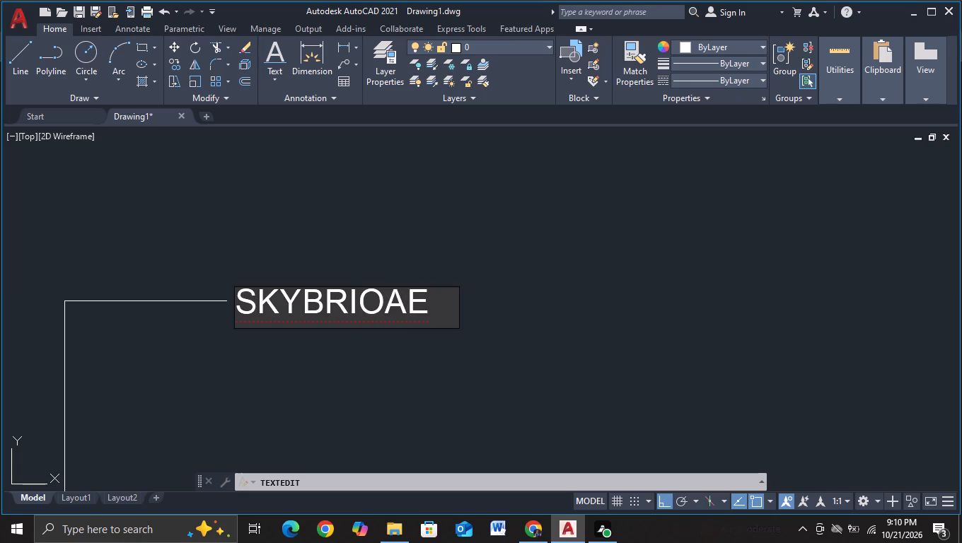
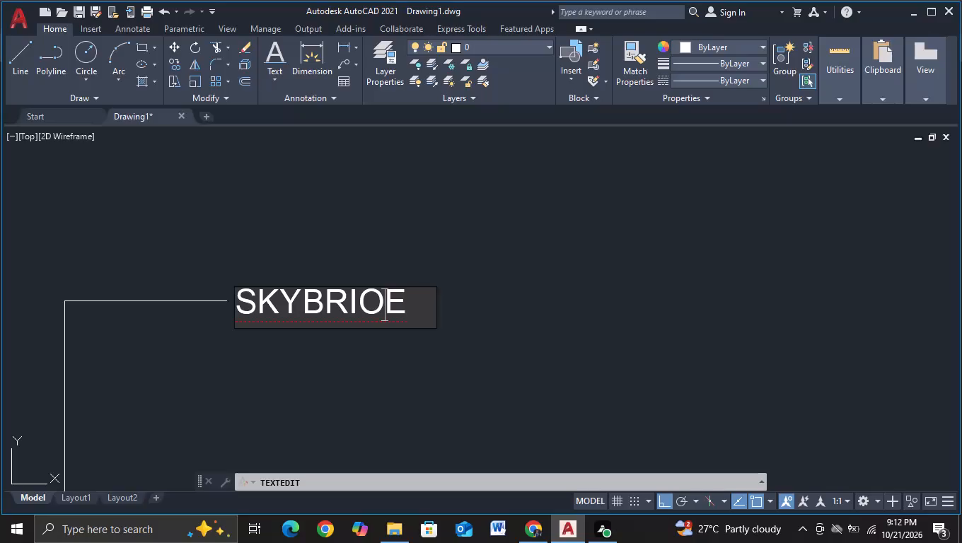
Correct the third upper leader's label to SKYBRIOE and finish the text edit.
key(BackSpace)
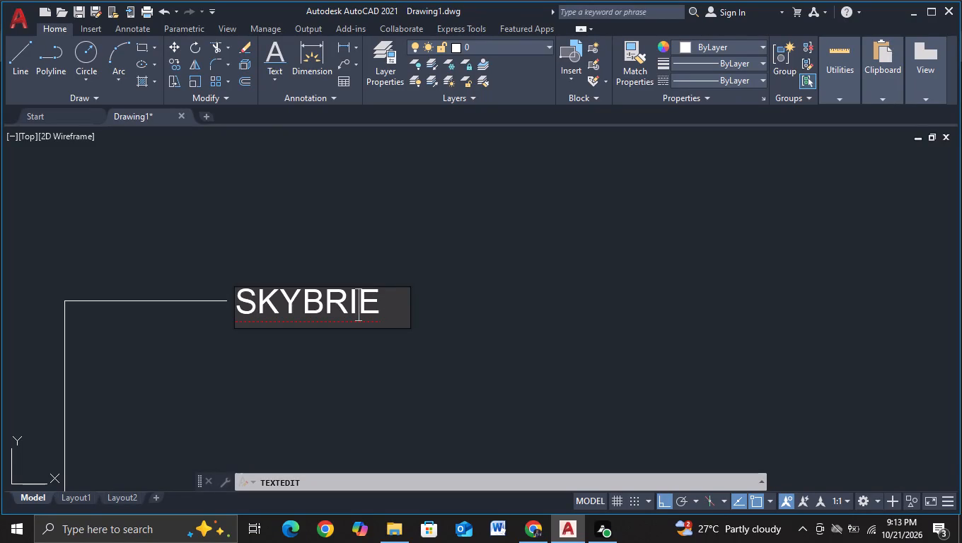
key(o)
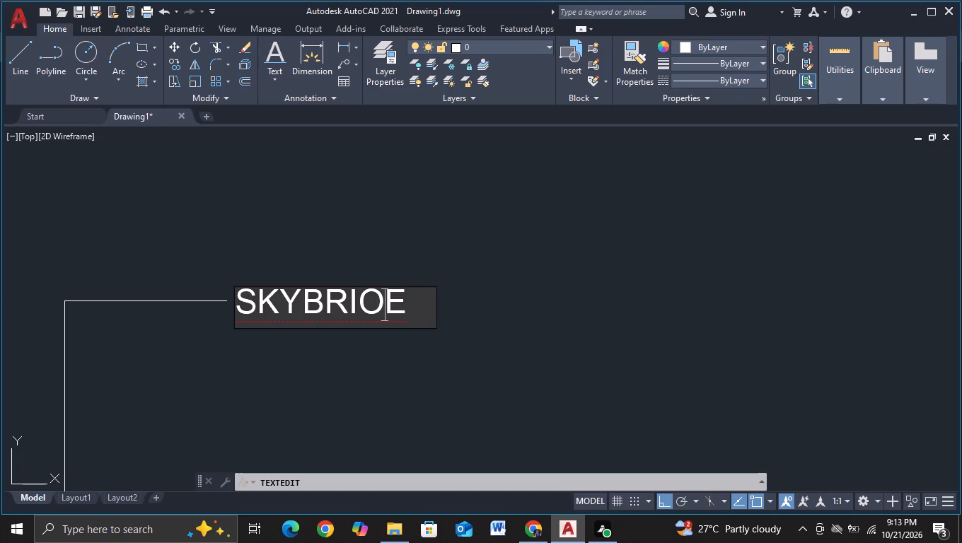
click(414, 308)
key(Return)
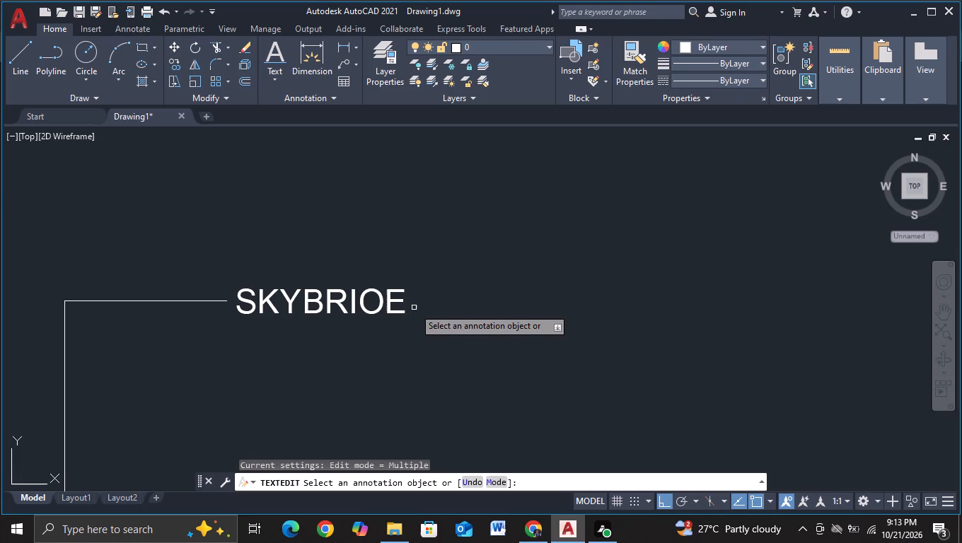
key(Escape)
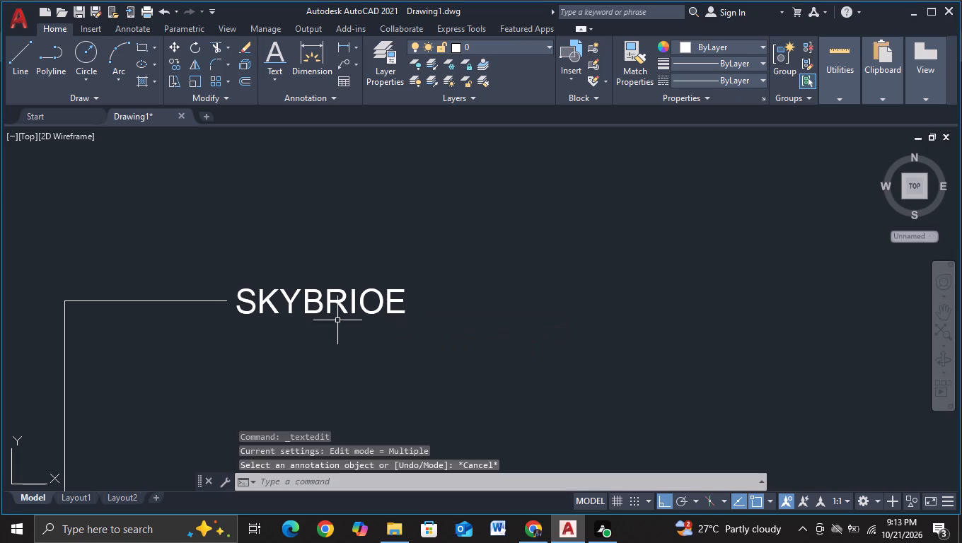
Replace the text of the third upper leader's label with SKYBRIE.
click(223, 272)
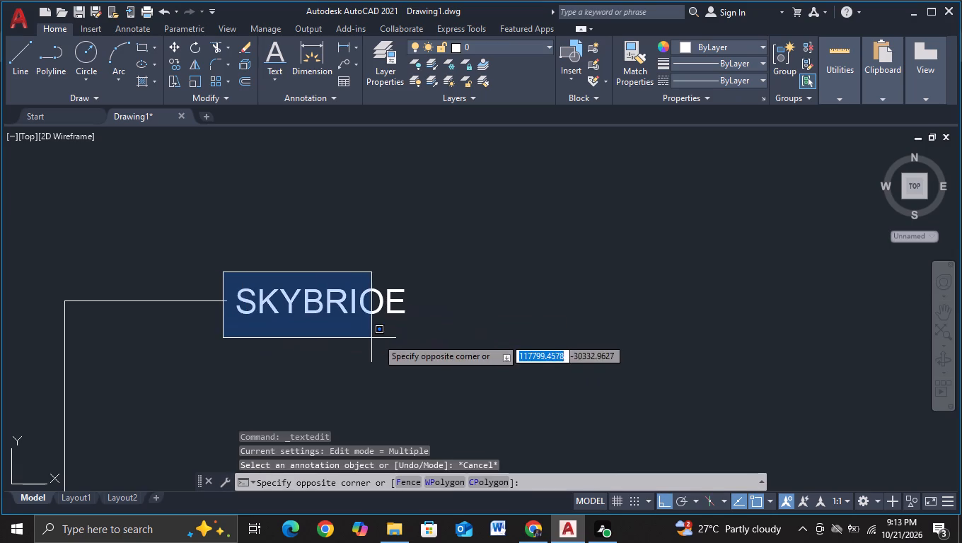
click(423, 324)
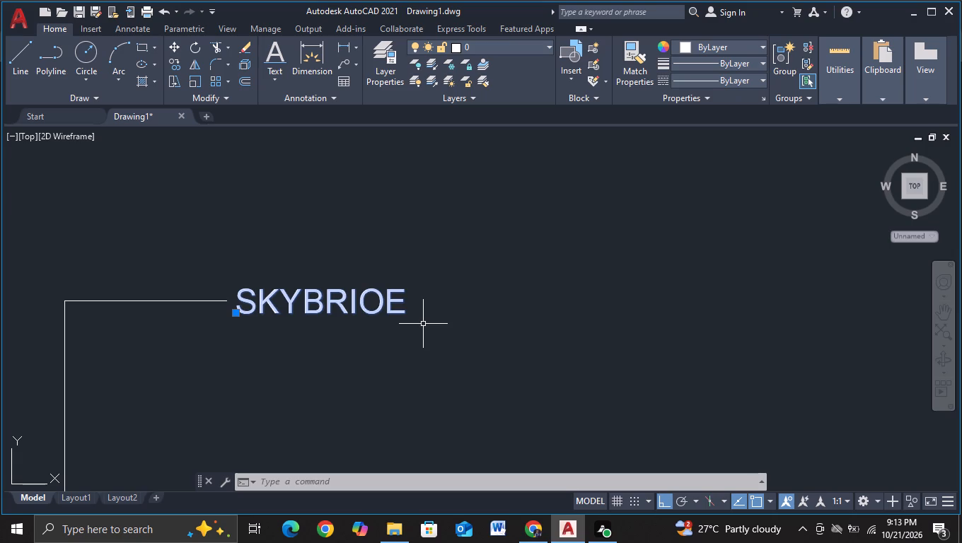
scroll(423, 324, down, 1)
scroll(423, 324, up, 3)
middle_drag(286, 327, 460, 329)
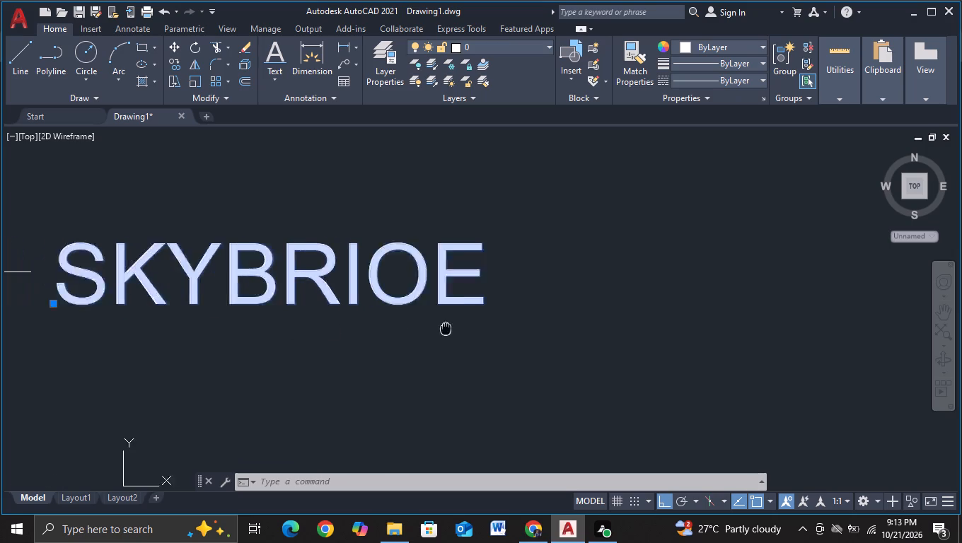
middle_drag(460, 329, 469, 329)
scroll(427, 344, down, 1)
middle_drag(423, 345, 427, 321)
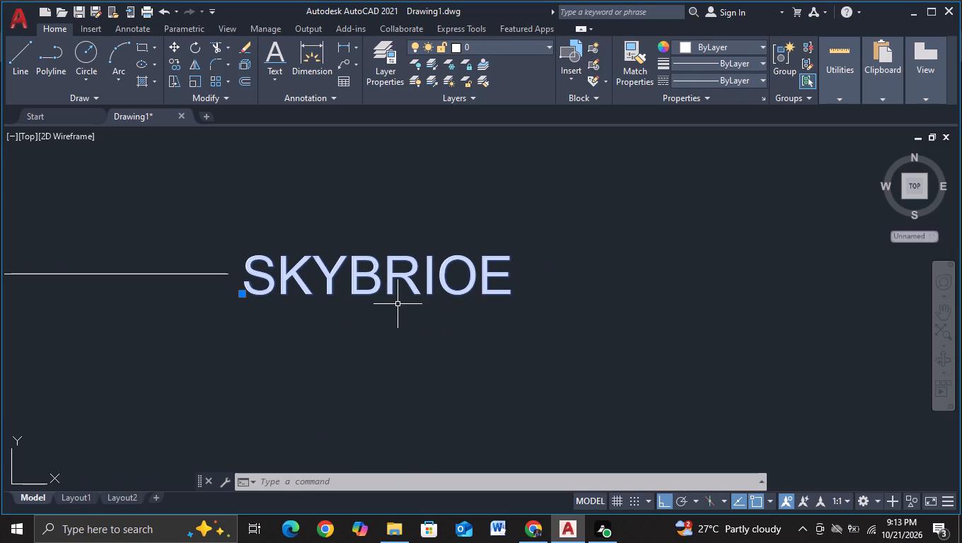
right_click(402, 299)
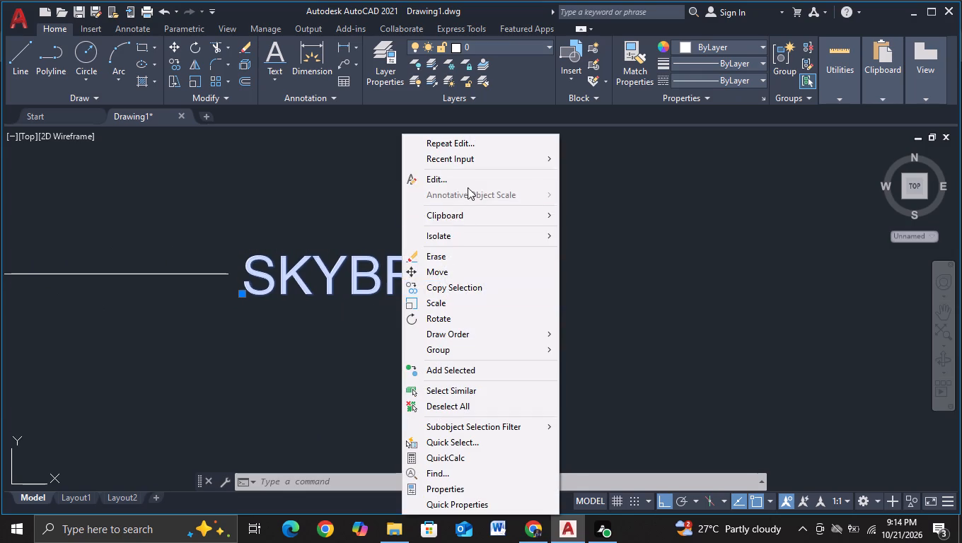
click(468, 183)
key(BackSpace)
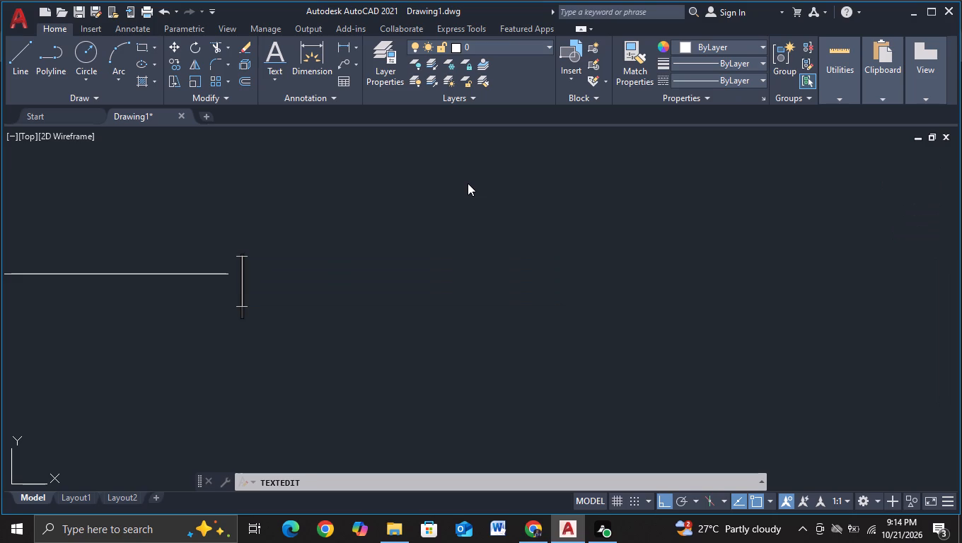
text(SY)
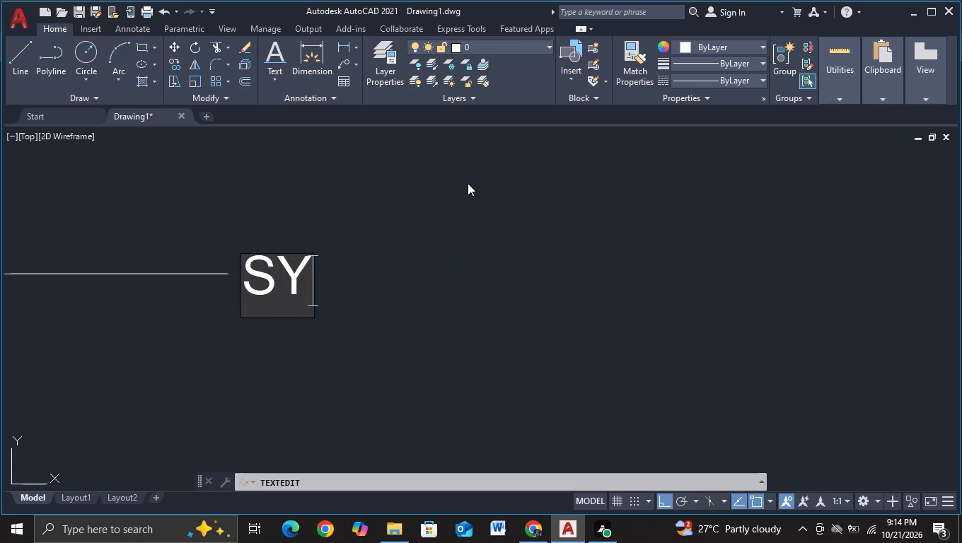
key(b)
key(BackSpace)
key(BackSpace)
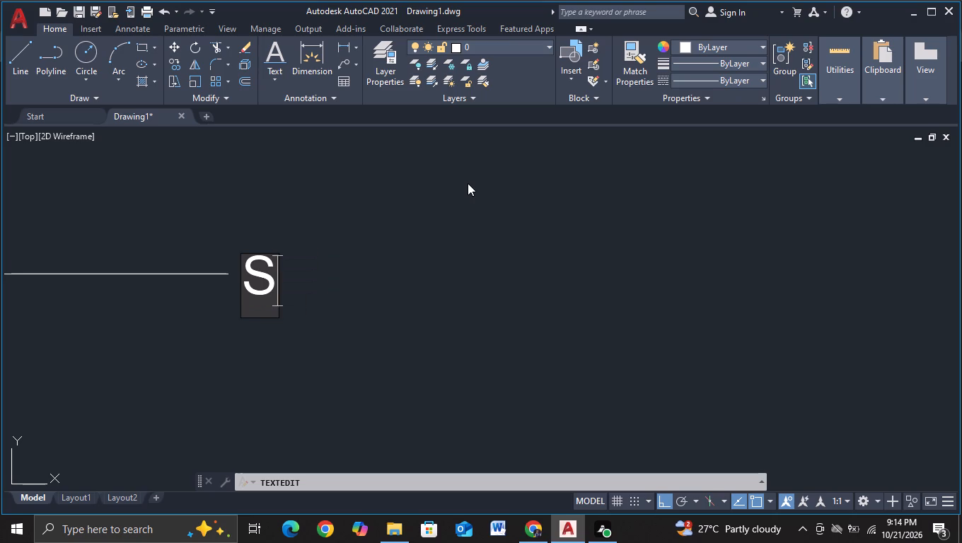
text(KY)
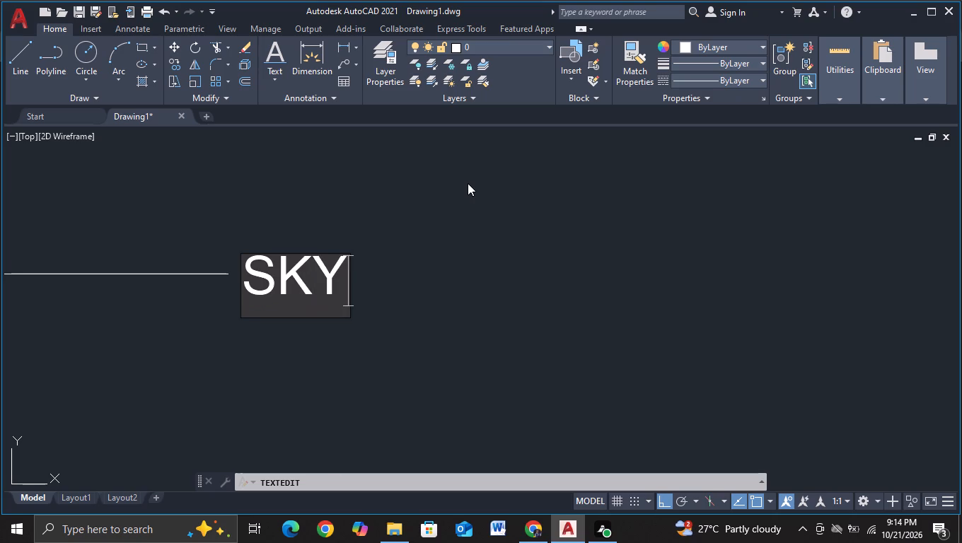
text(BRI)
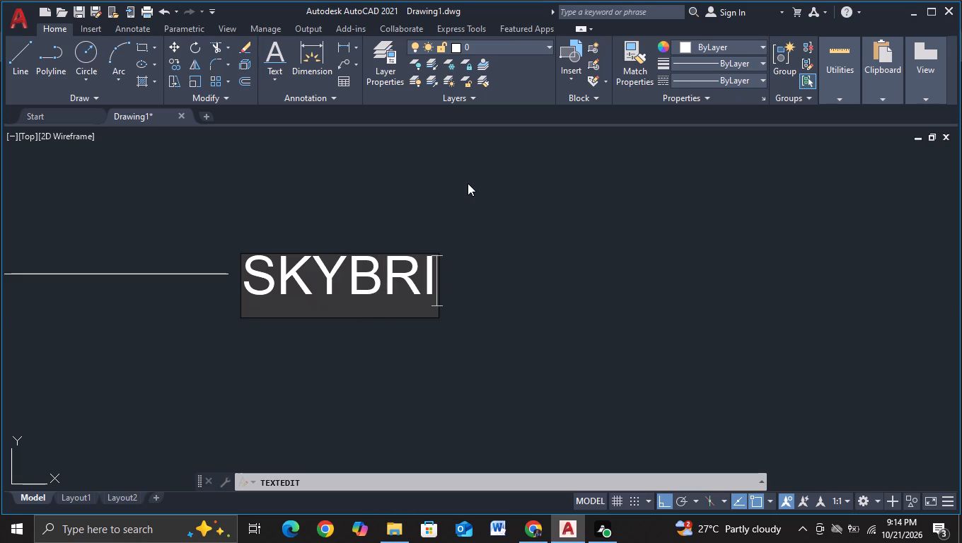
key(e)
key(BackSpace)
key(e)
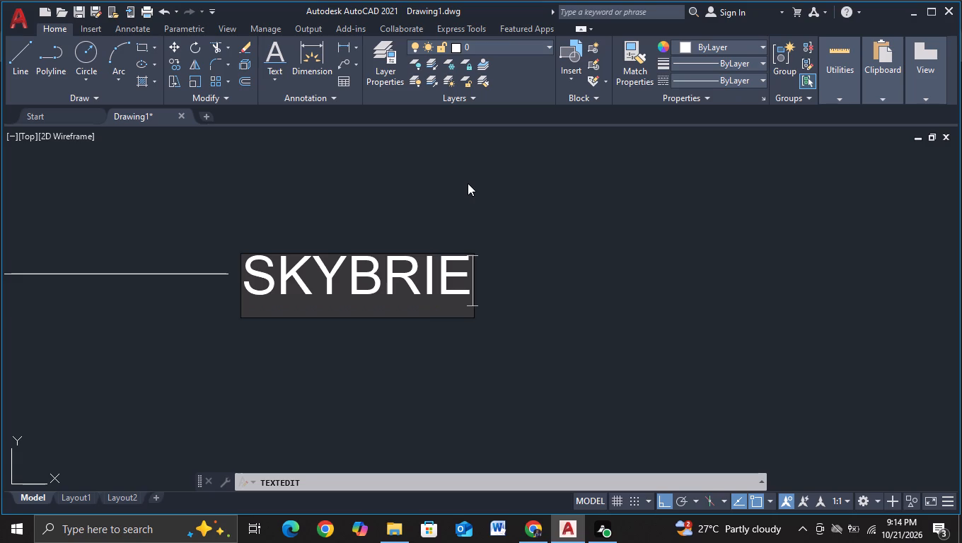
Append CONNECTIONS after SKYBRIE in the third upper leader's label, separated by three spaces, and finish the text edit.
key(space)
key(space)
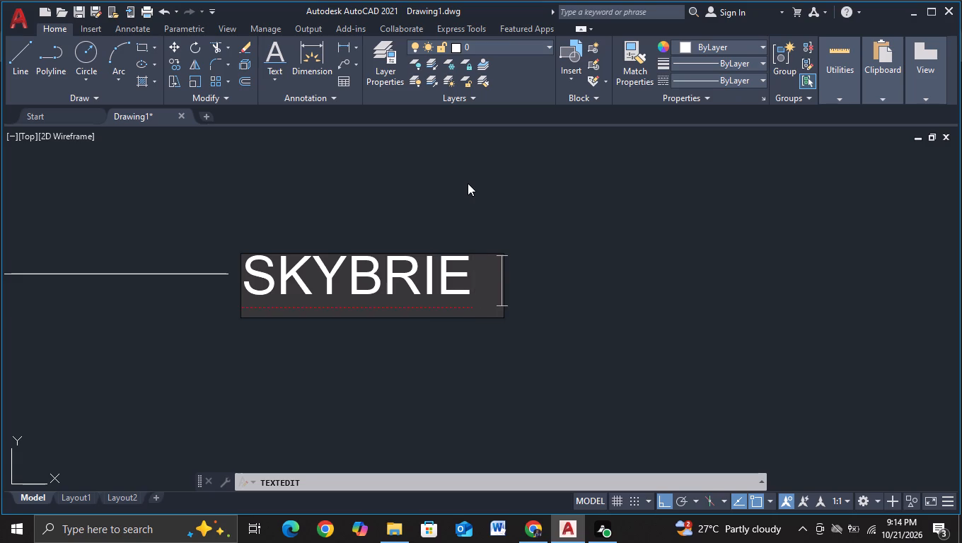
key(space)
text(CO)
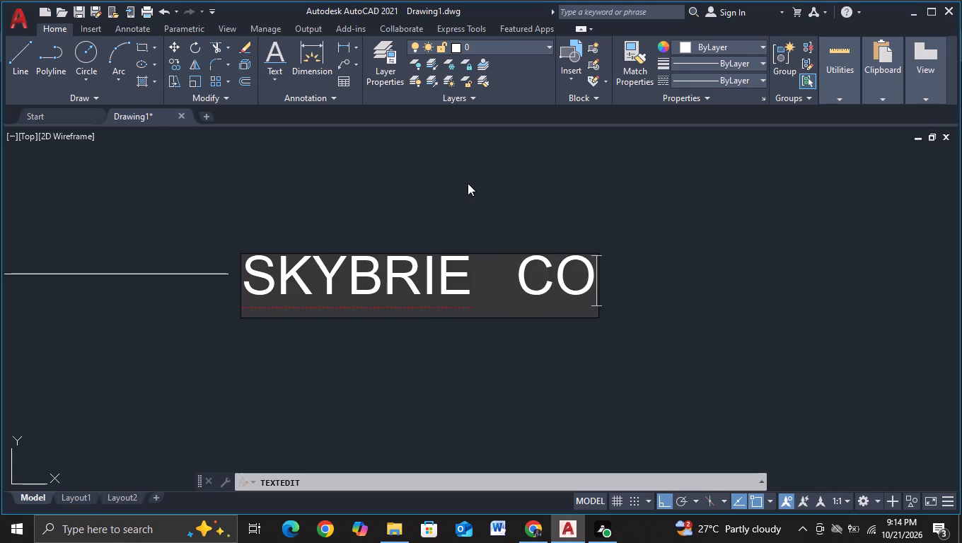
text(NNECT)
text(IONS)
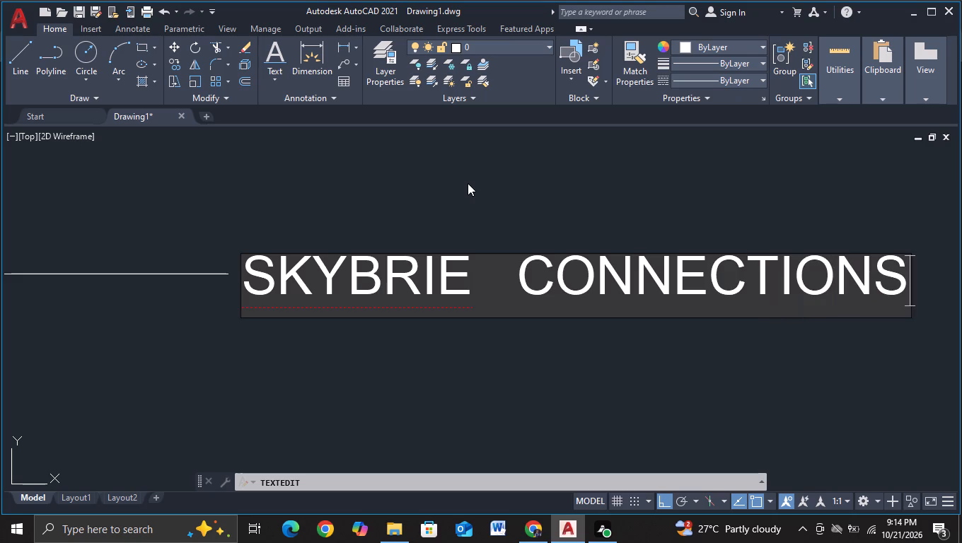
scroll(470, 218, down, 3)
middle_drag(462, 272, 460, 318)
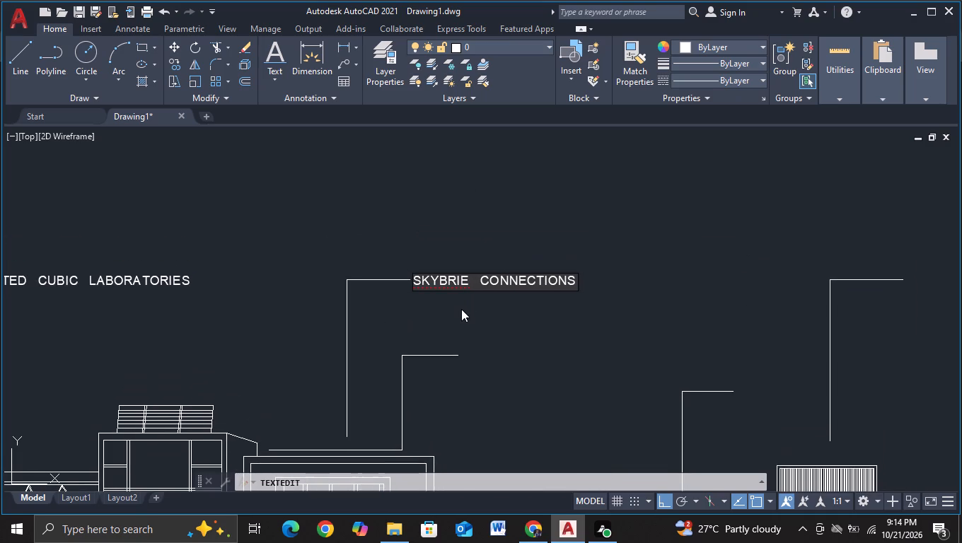
scroll(463, 296, up, 2)
middle_drag(465, 298, 329, 334)
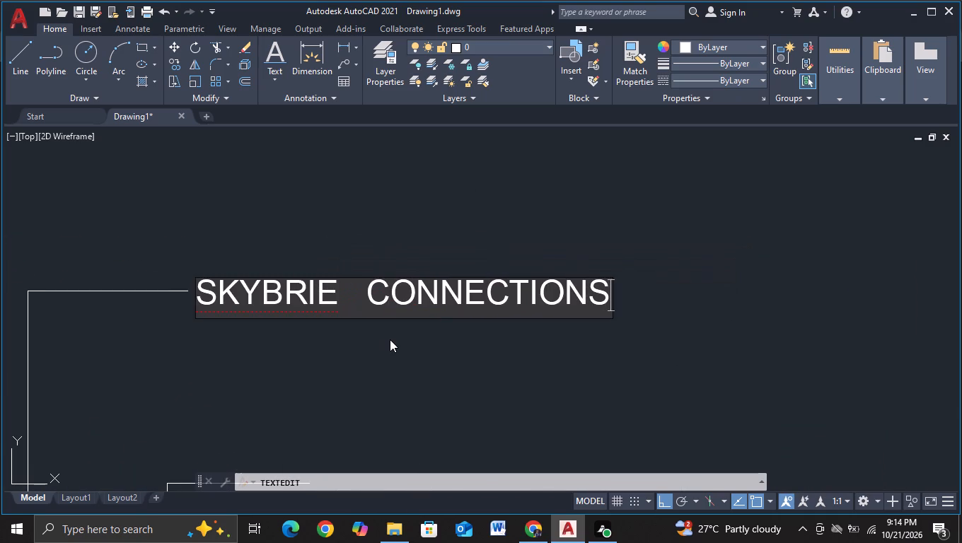
click(390, 339)
scroll(390, 345, down, 3)
middle_drag(391, 349, 424, 311)
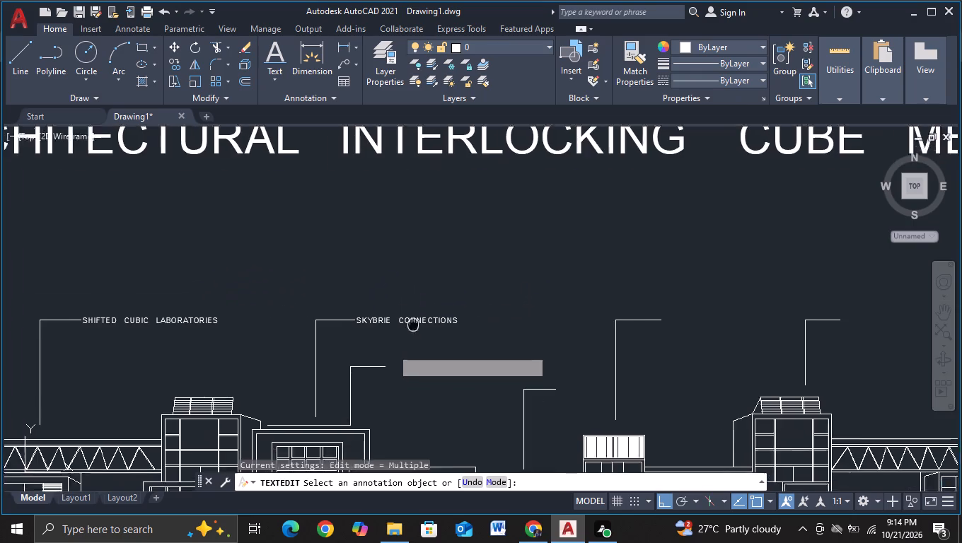
middle_drag(424, 311, 456, 272)
scroll(448, 262, up, 1)
click(456, 257)
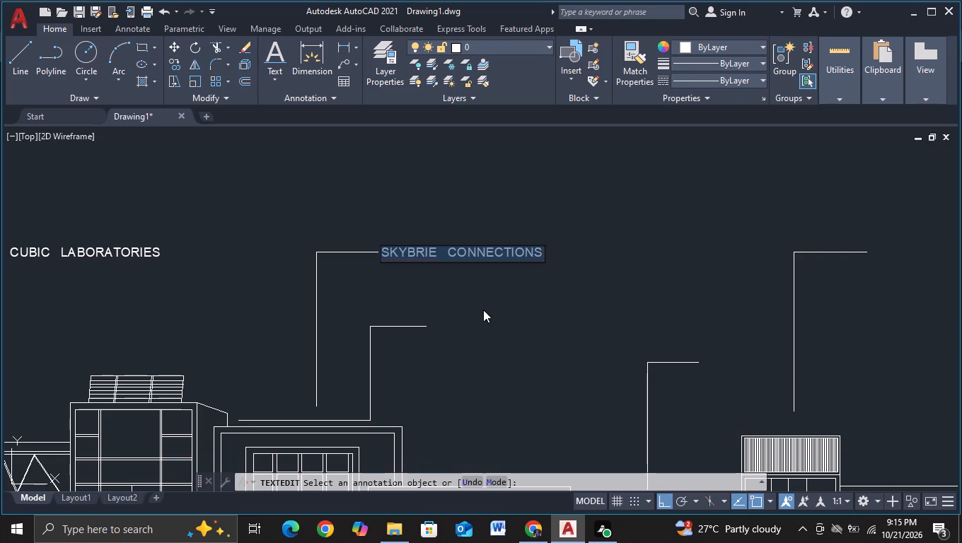
key(Escape)
key(Escape)
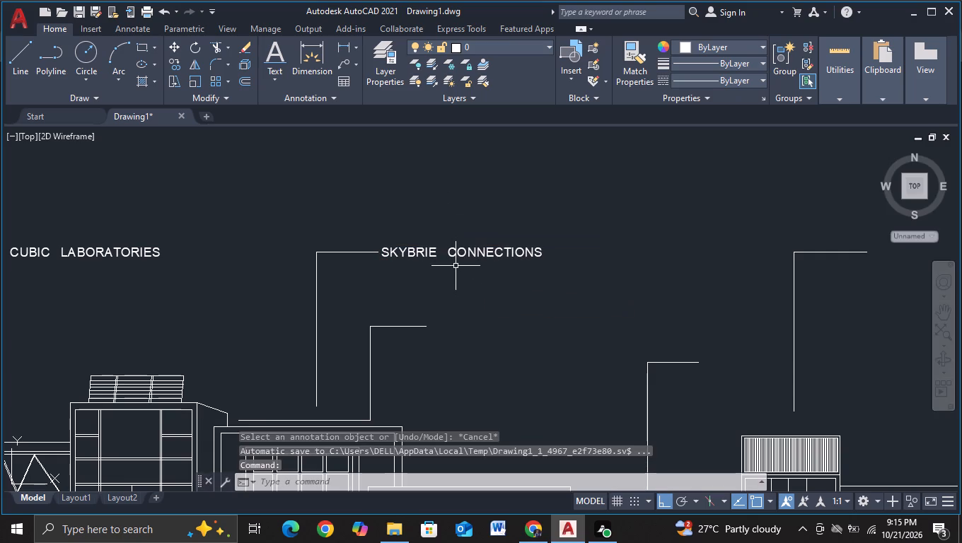
Copy the SKYBRIE CONNECTIONS label straight down about 1237 units, with Ortho on, to beside the shorter leader line below it.
click(460, 257)
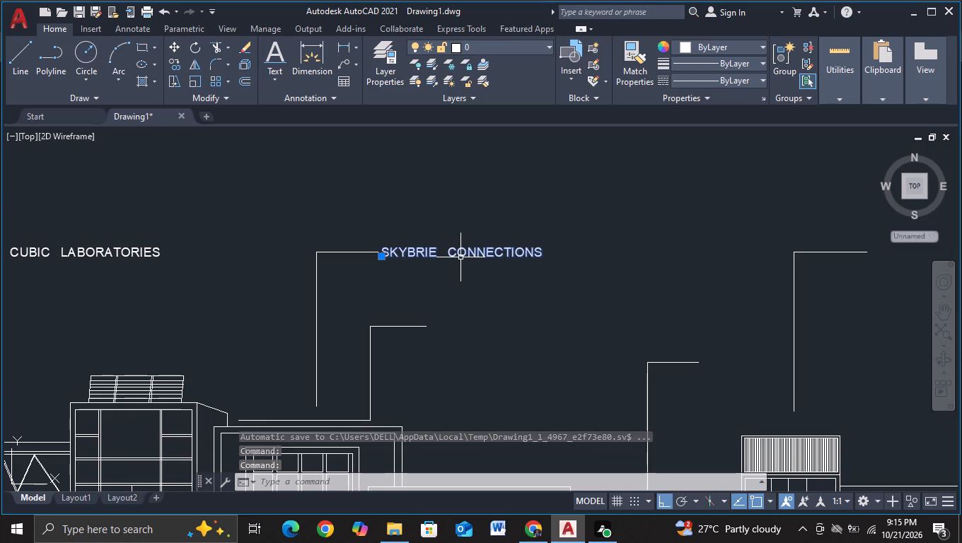
key(c)
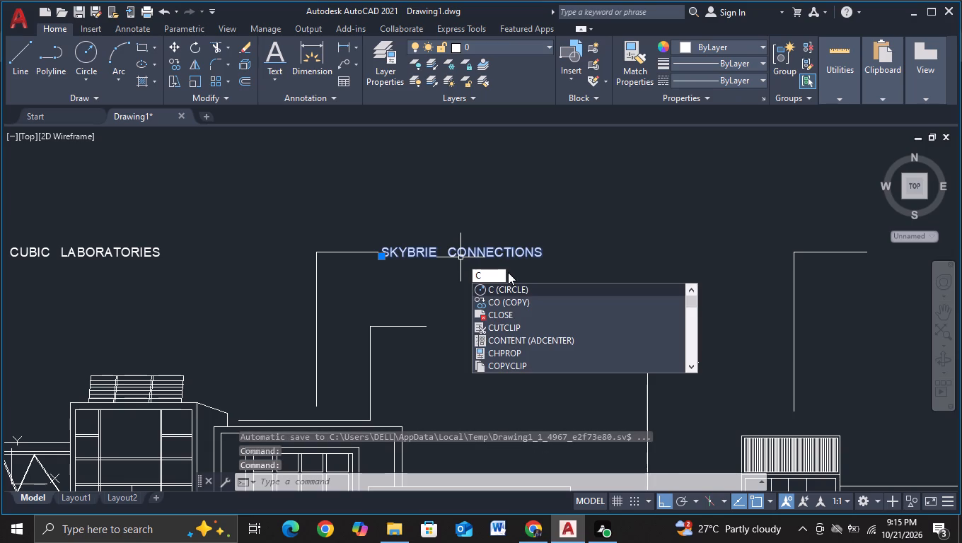
click(520, 305)
click(485, 248)
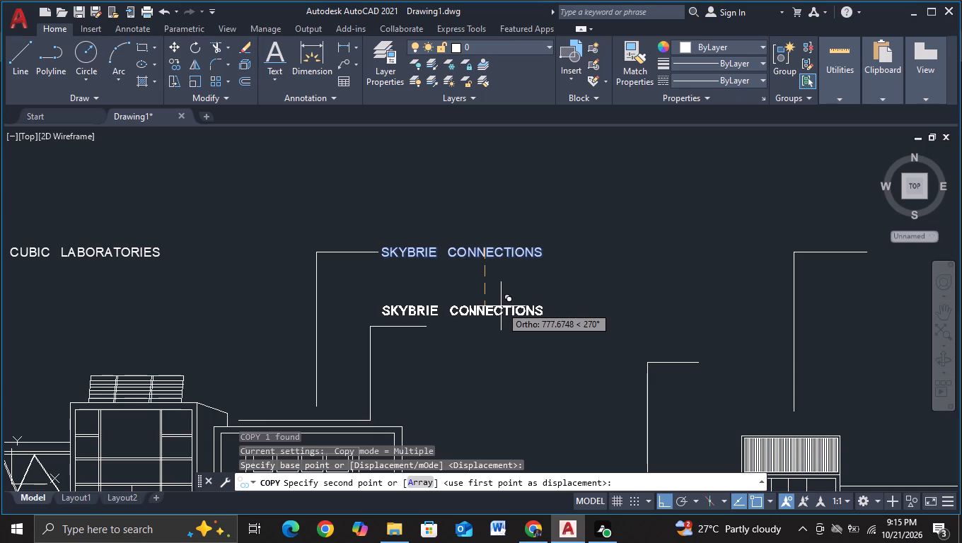
scroll(551, 339, up, 2)
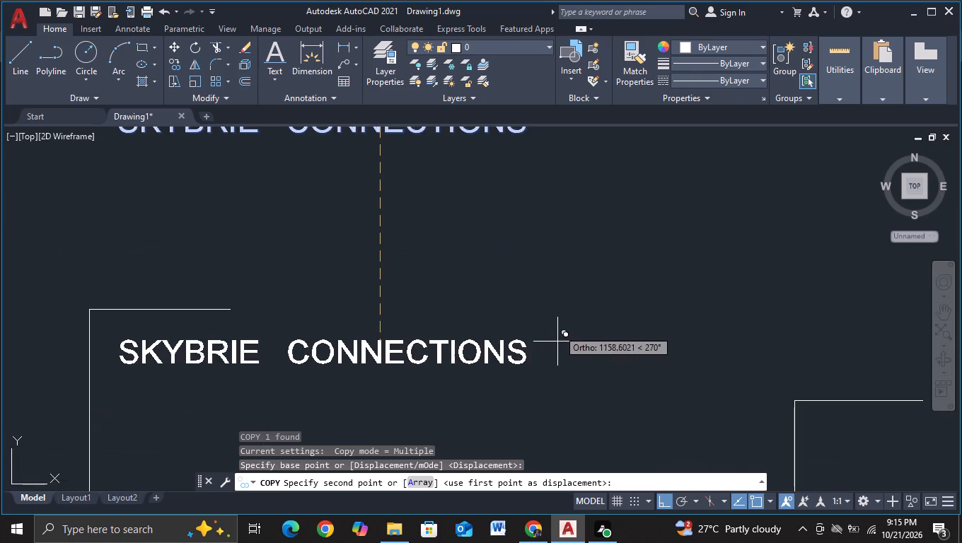
scroll(536, 327, down, 1)
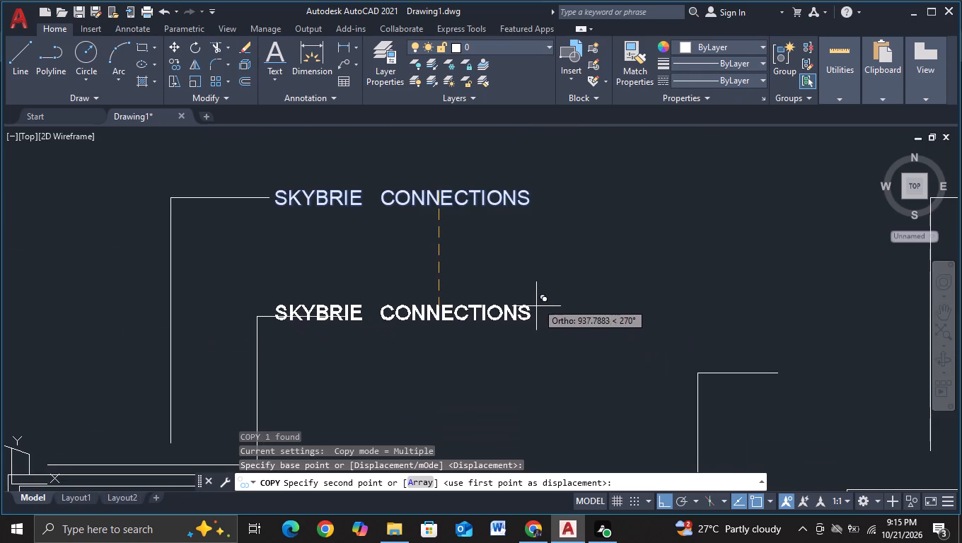
middle_drag(538, 296, 540, 273)
key(BackSpace)
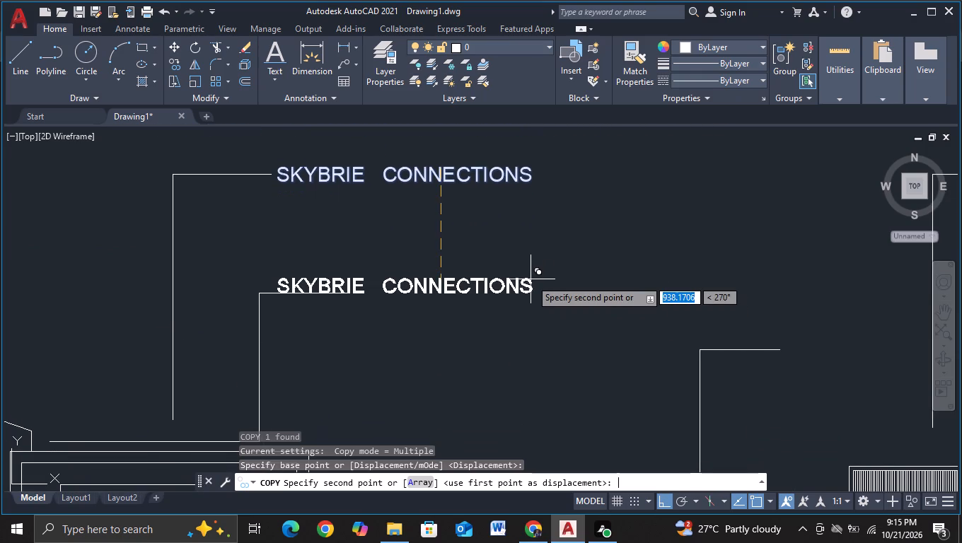
click(562, 315)
right_click(562, 315)
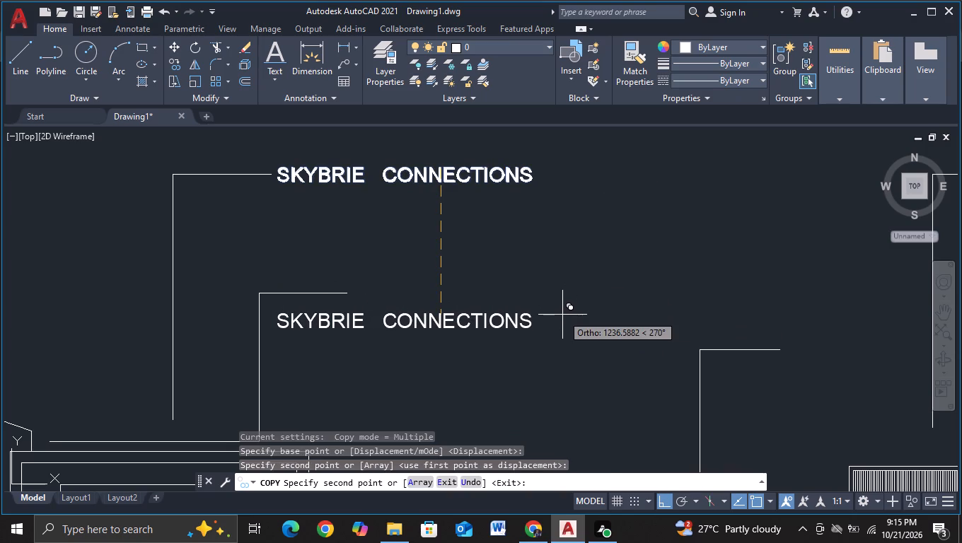
key(Escape)
key(Escape)
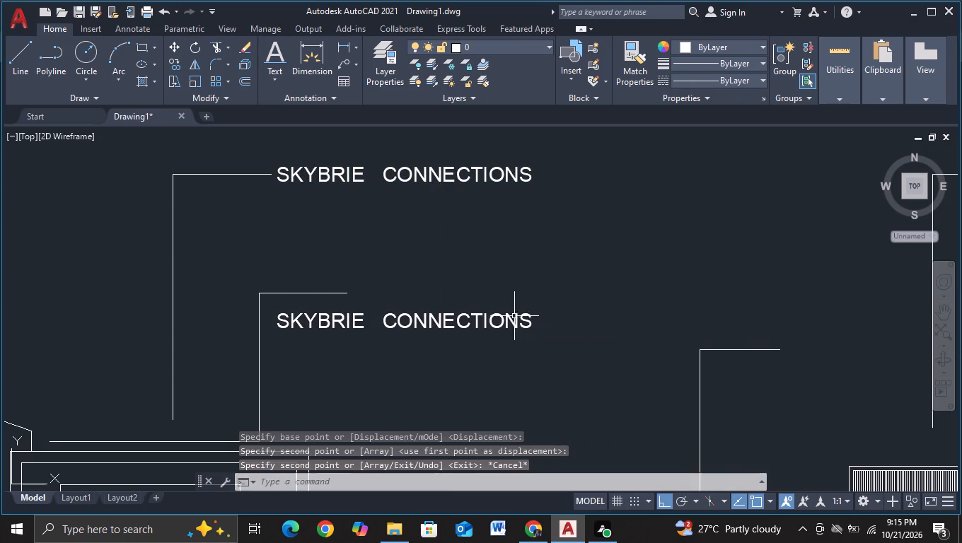
Replace the text of the copied label beside the shorter fourth leader with CENTRALIZE.
click(495, 320)
key(Escape)
click(475, 325)
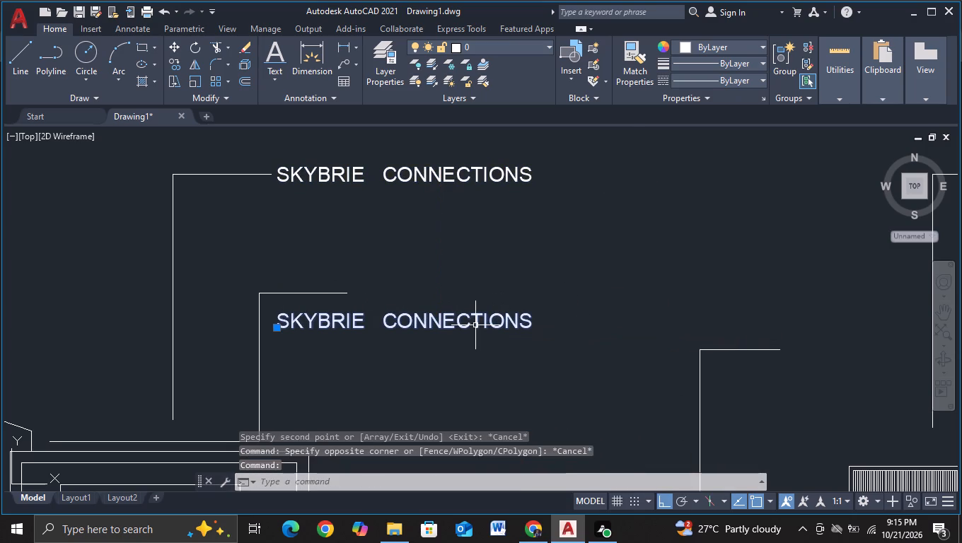
right_click(475, 325)
click(519, 184)
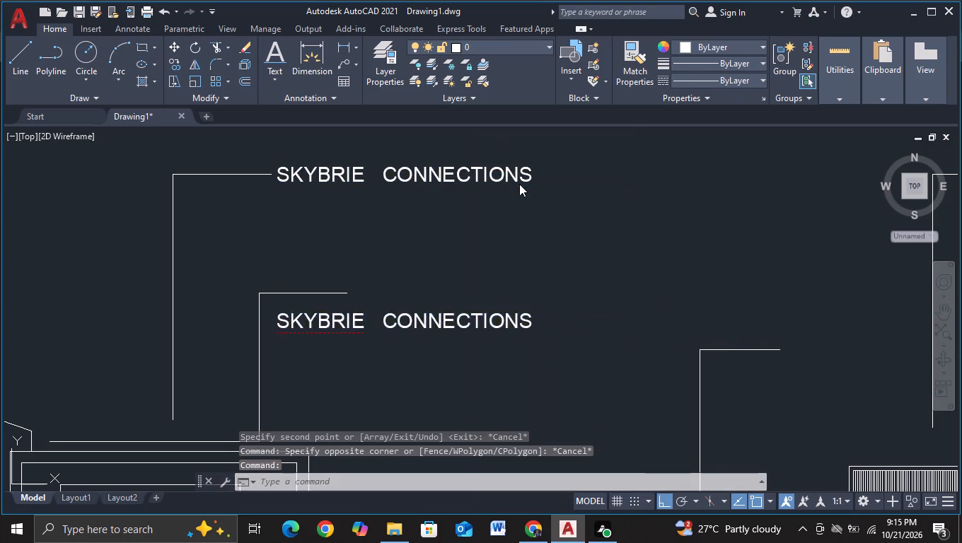
key(BackSpace)
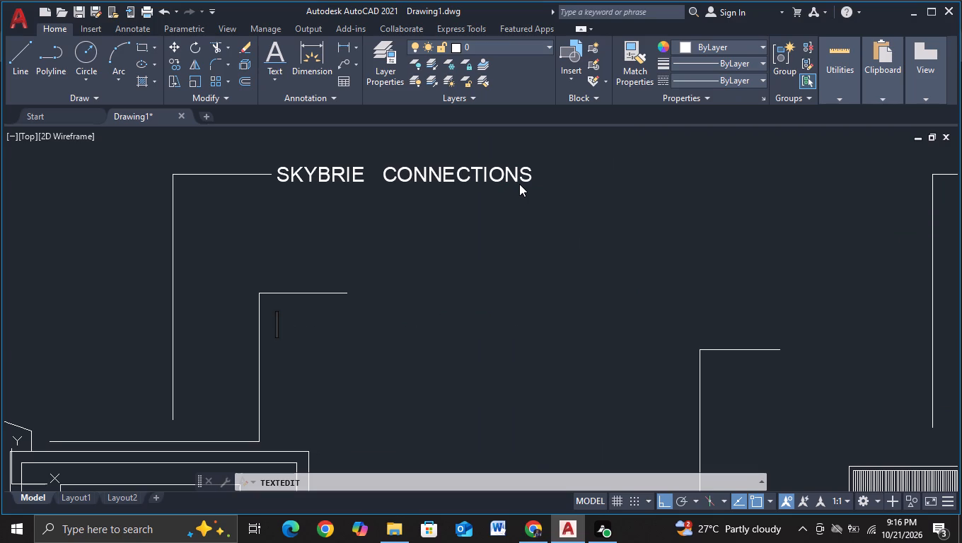
text(CE)
text(NTR)
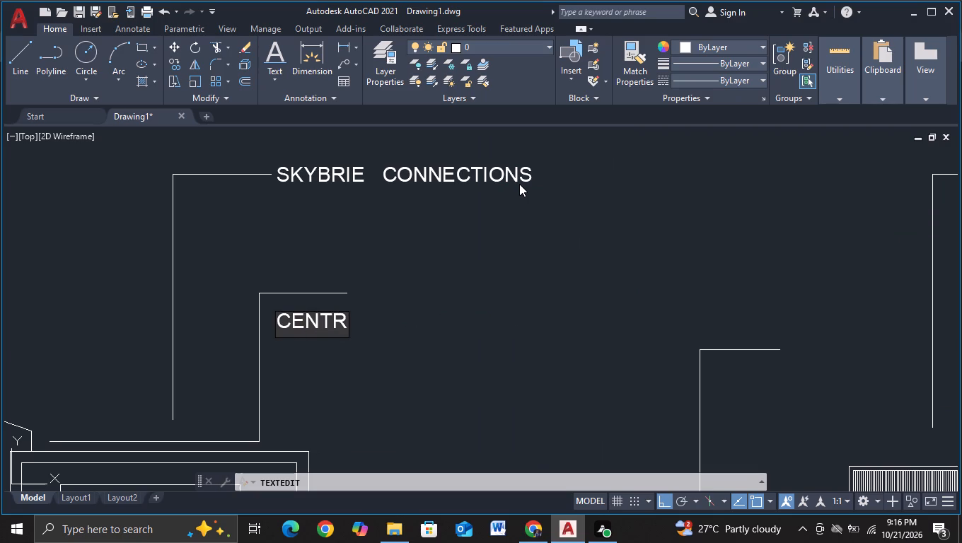
key(a)
text(LI)
text(ZE)
Append COLLABORATION after four spaces and HUB after three more to the CENTRALIZE label, and finish the text edit.
key(space)
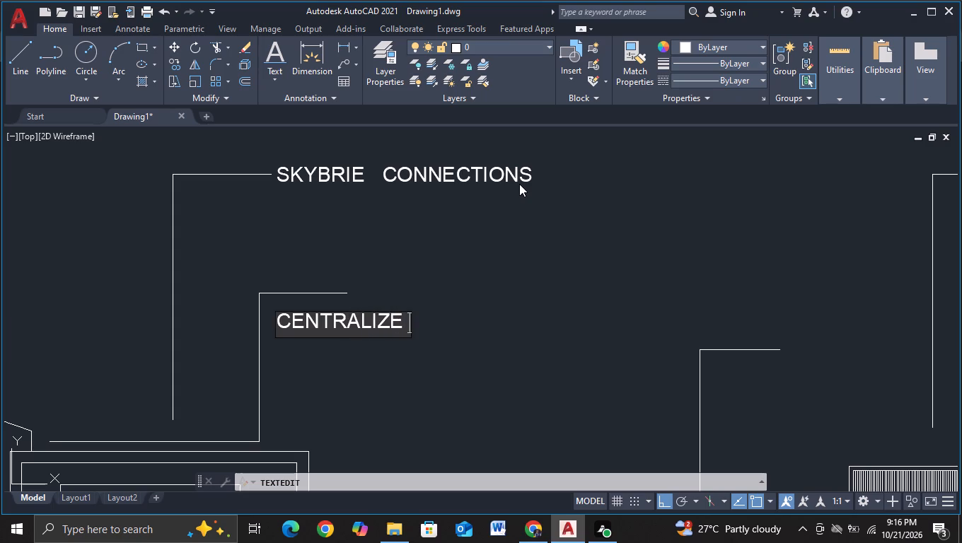
key(space)
key(space)
key(space)
text(COLL)
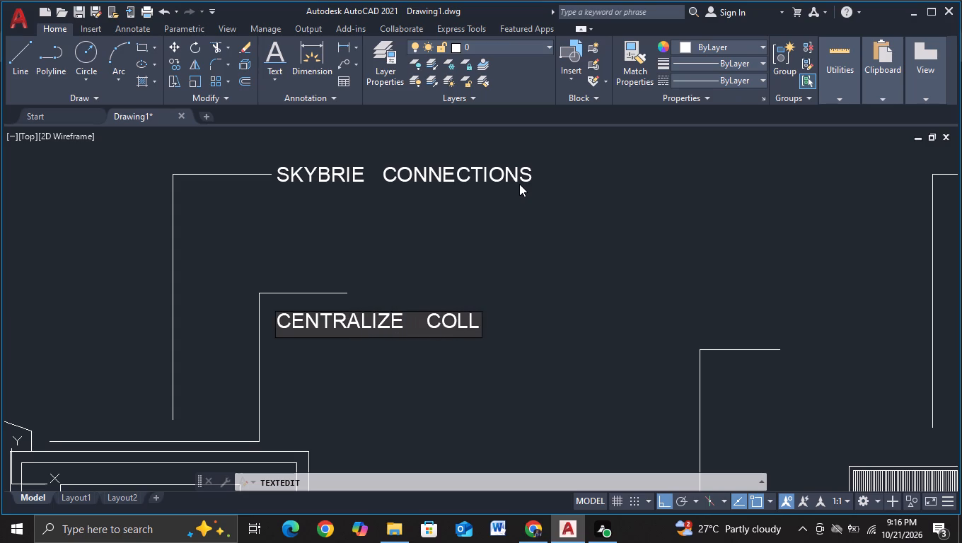
text(ABO)
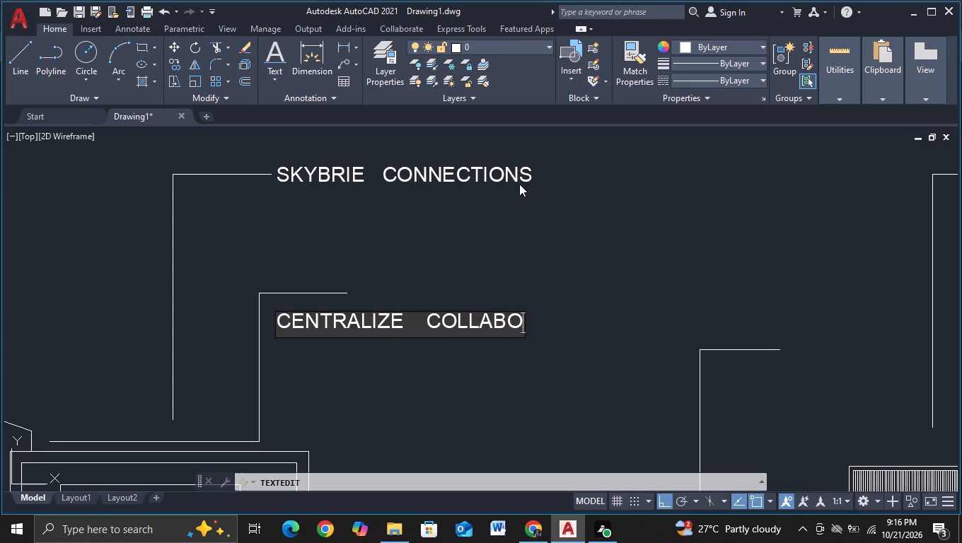
text(RAT)
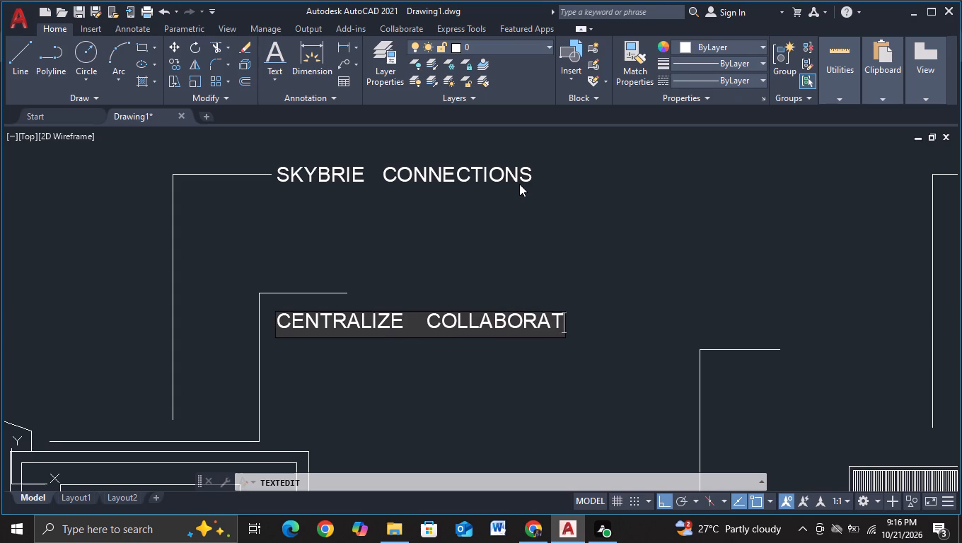
text(ION)
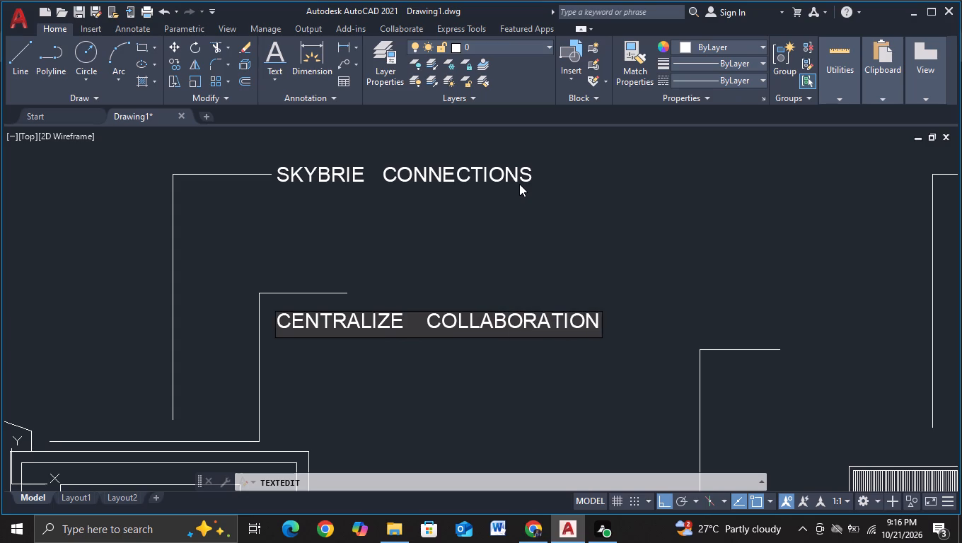
key(space)
key(space)
key(space)
text(HU)
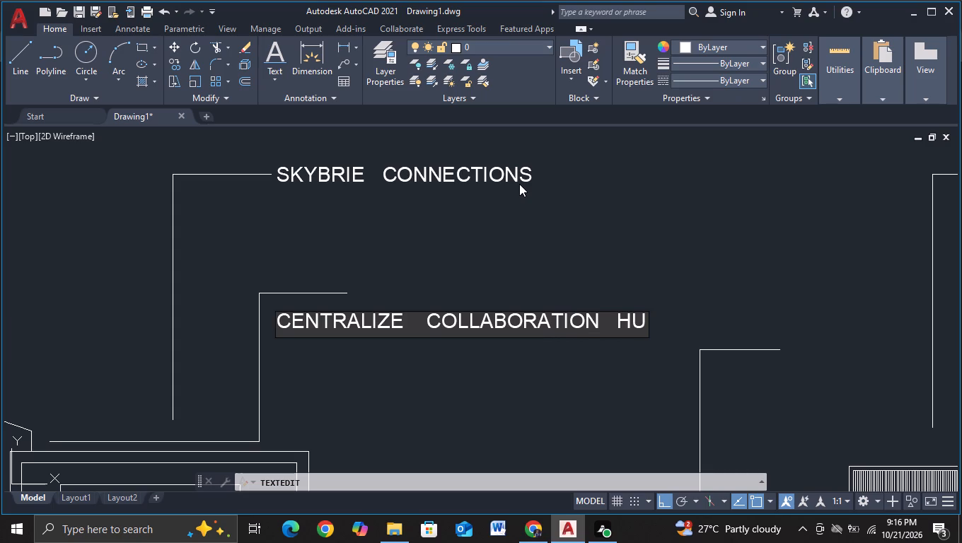
key(b)
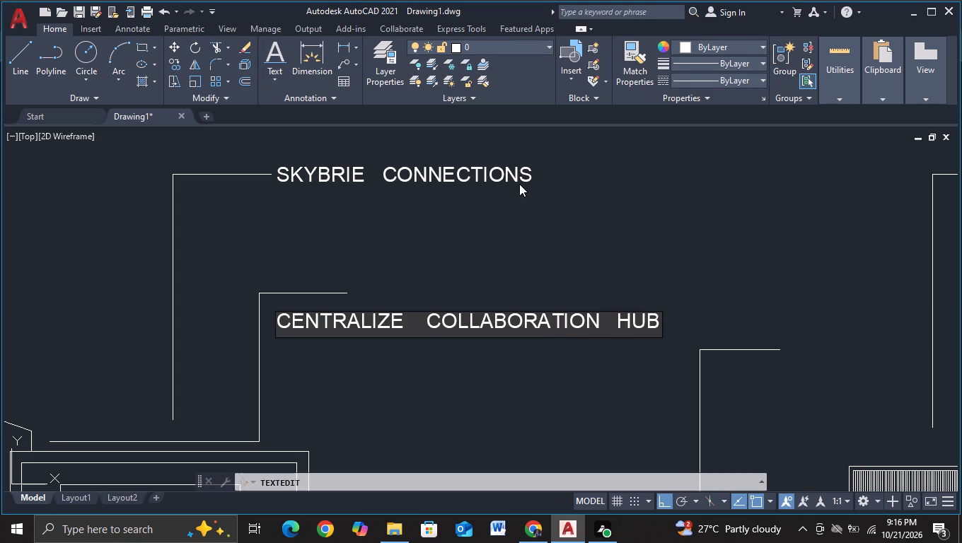
key(Return)
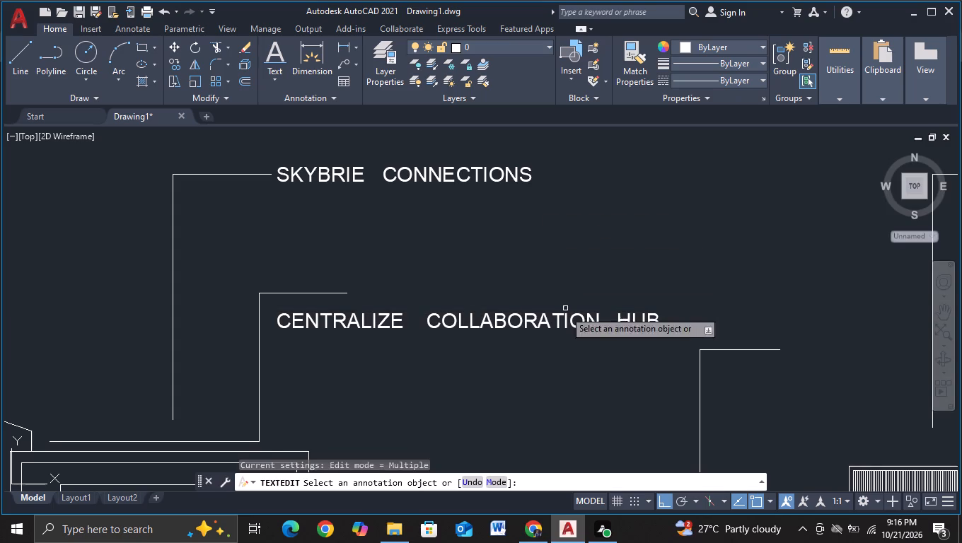
key(Escape)
Copy the CENTRALIZE COLLABORATION HUB label, with Ortho off, about 680 units up and across to the end of the shorter fourth leader.
click(537, 321)
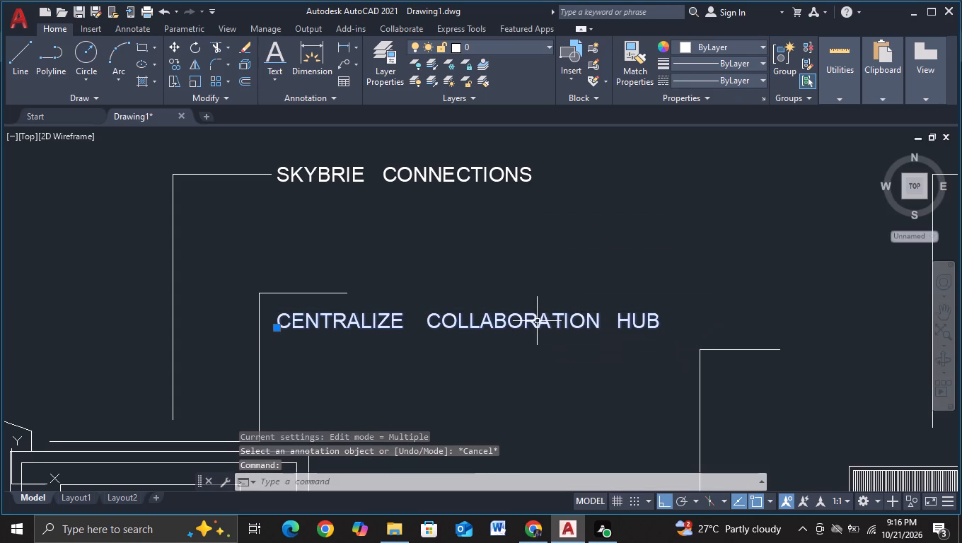
key(c)
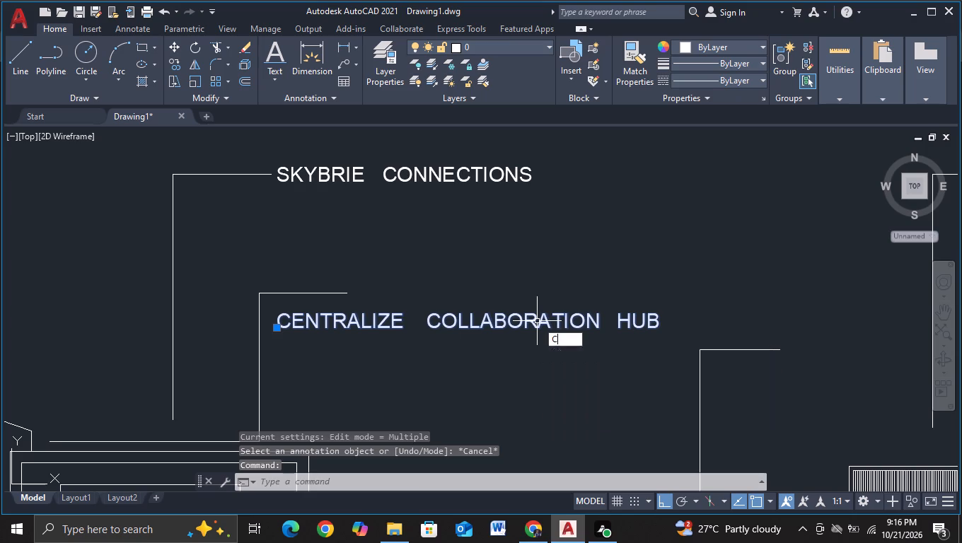
click(557, 362)
click(540, 327)
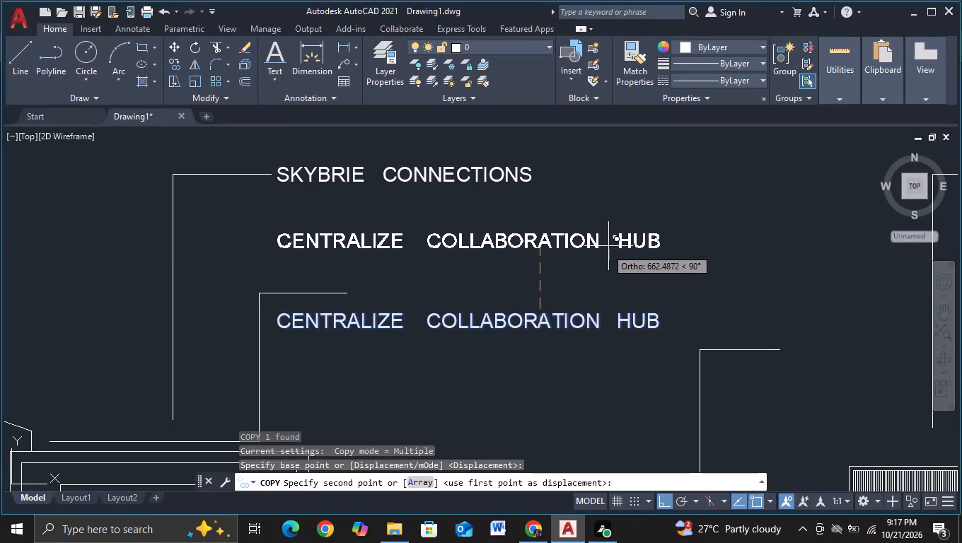
key(F8)
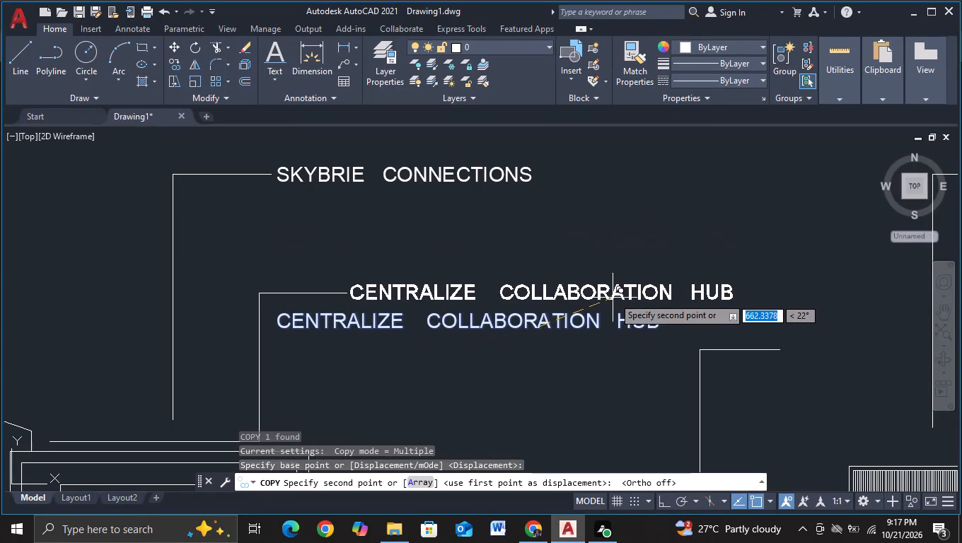
click(615, 299)
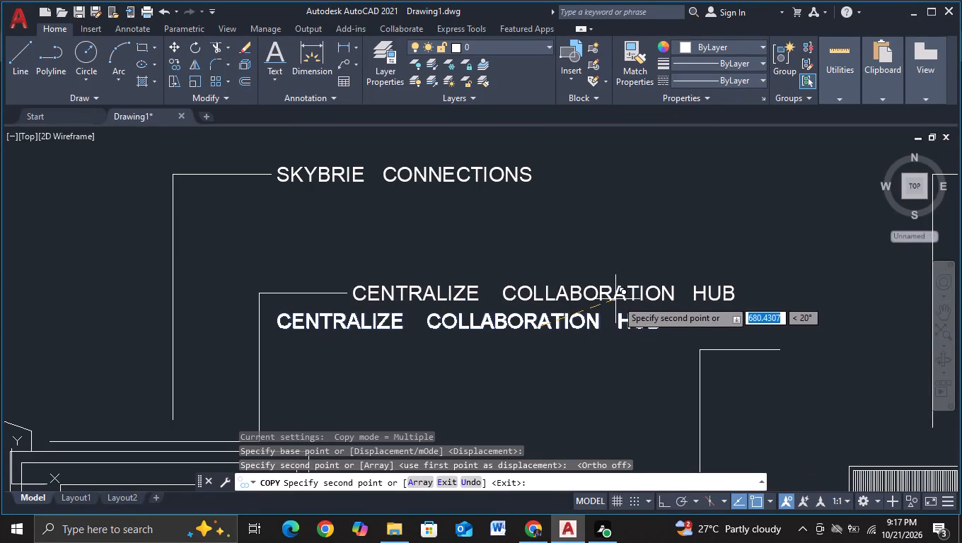
key(Escape)
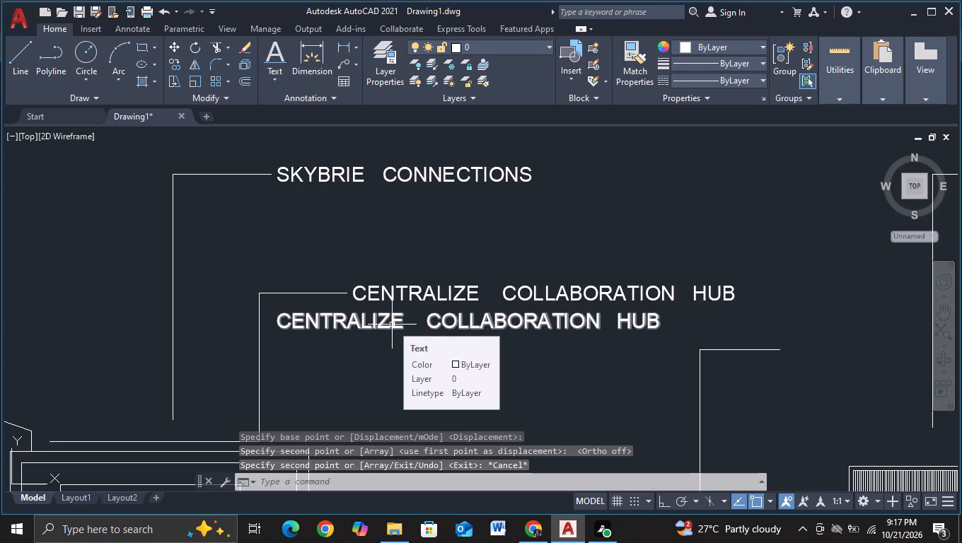
Delete the lower original CENTRALIZE COLLABORATION HUB label beneath the fourth leader's end.
click(392, 325)
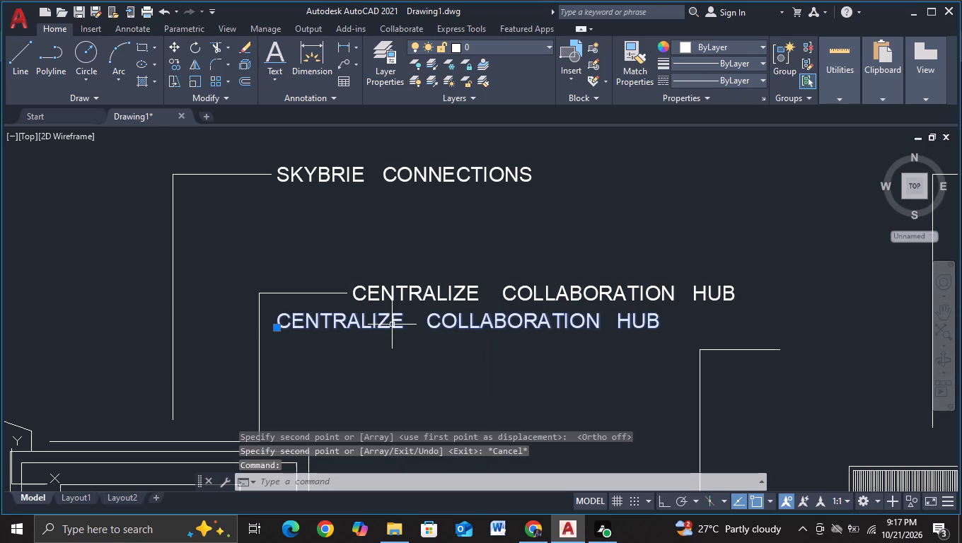
key(Delete)
Copy the SKYBRIE CONNECTIONS label about 4537 units to the end of the next short leader beyond CENTRALIZE COLLABORATION HUB.
scroll(392, 325, down, 1)
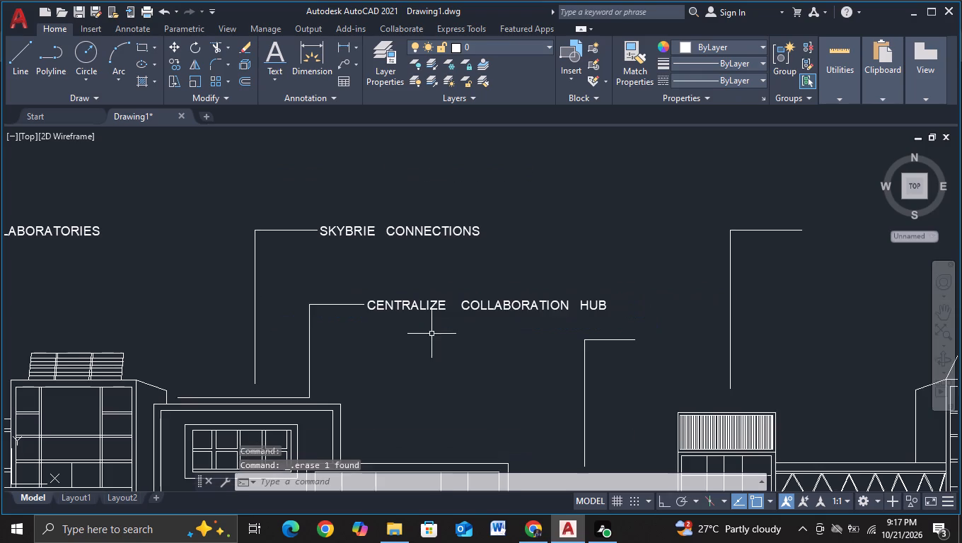
middle_drag(457, 344, 315, 323)
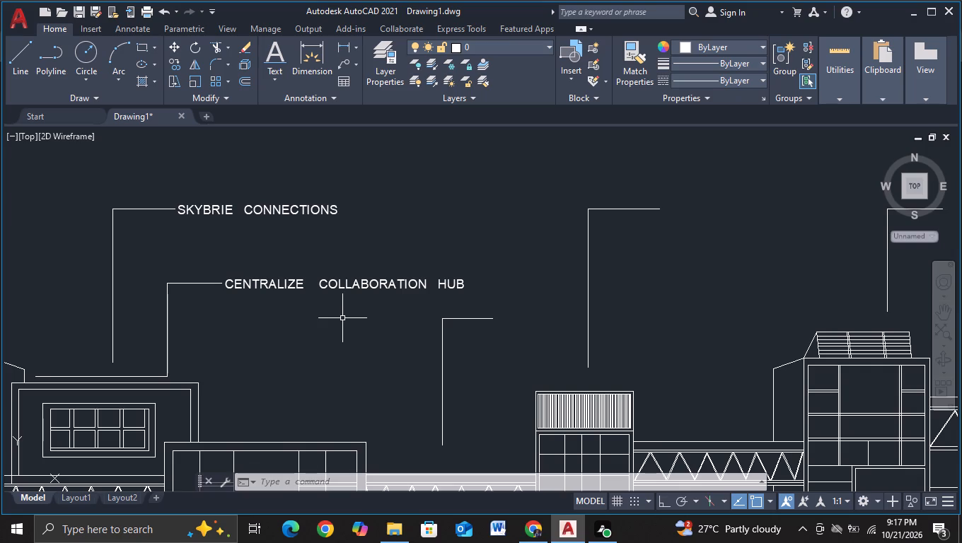
click(288, 214)
key(c)
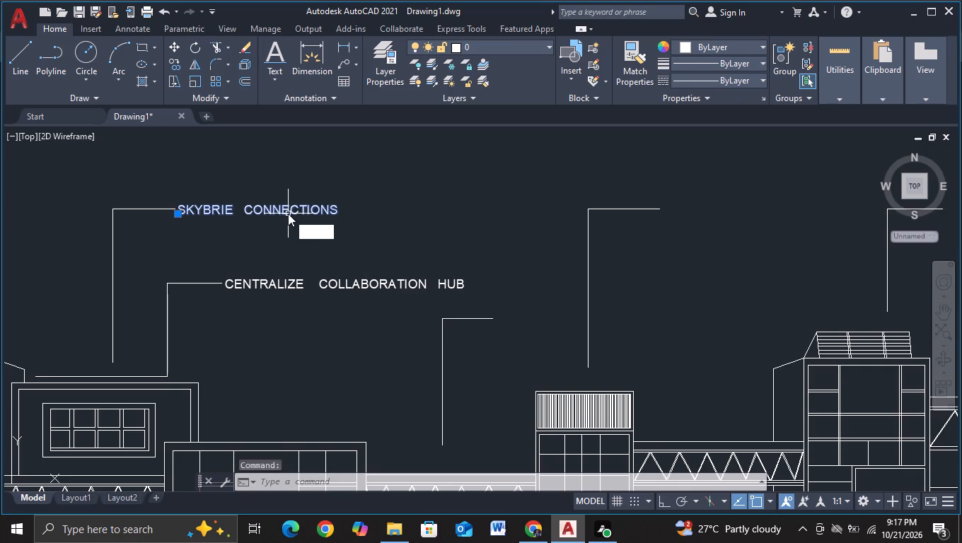
click(365, 258)
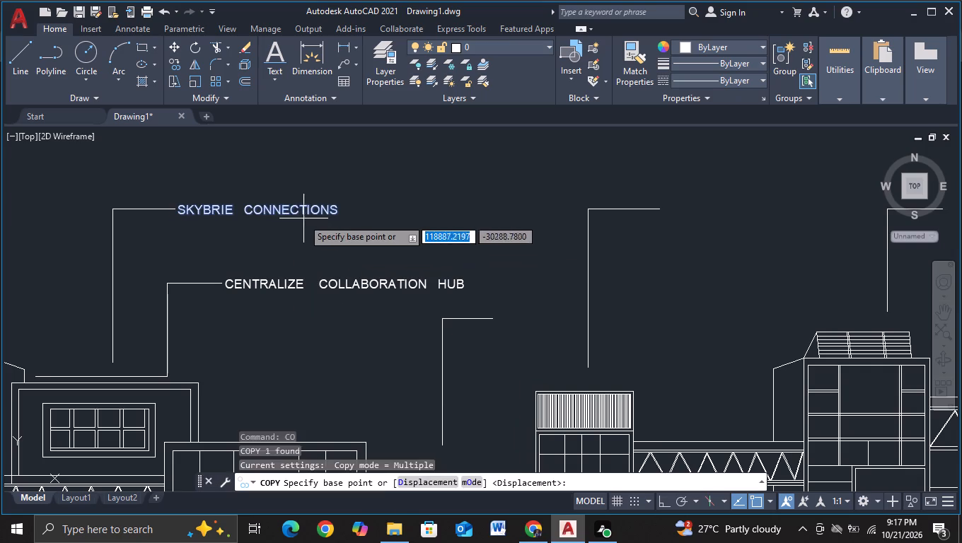
click(303, 218)
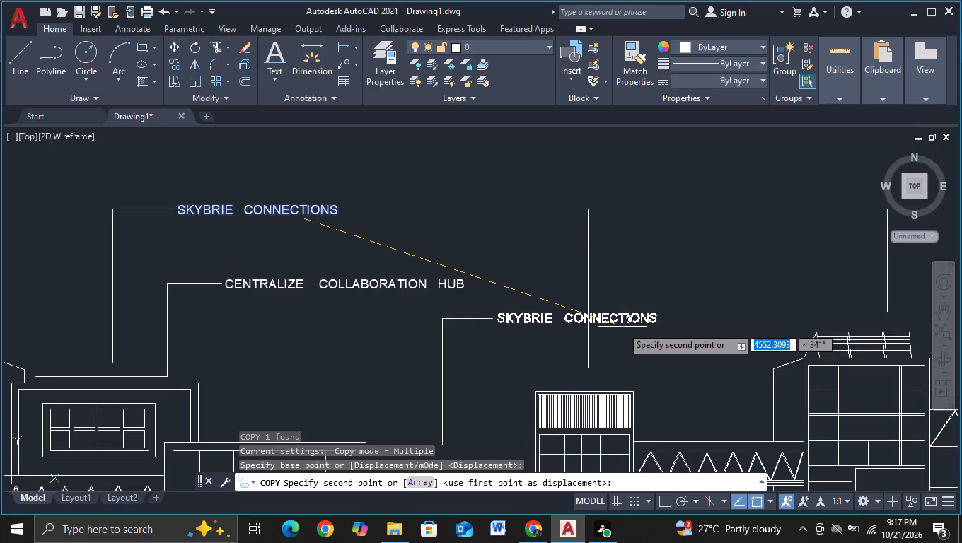
click(620, 327)
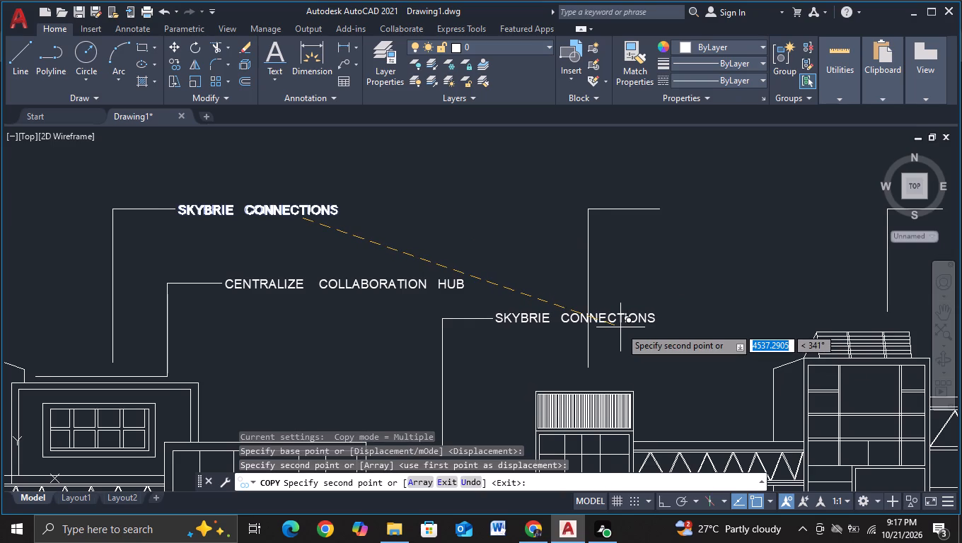
key(Escape)
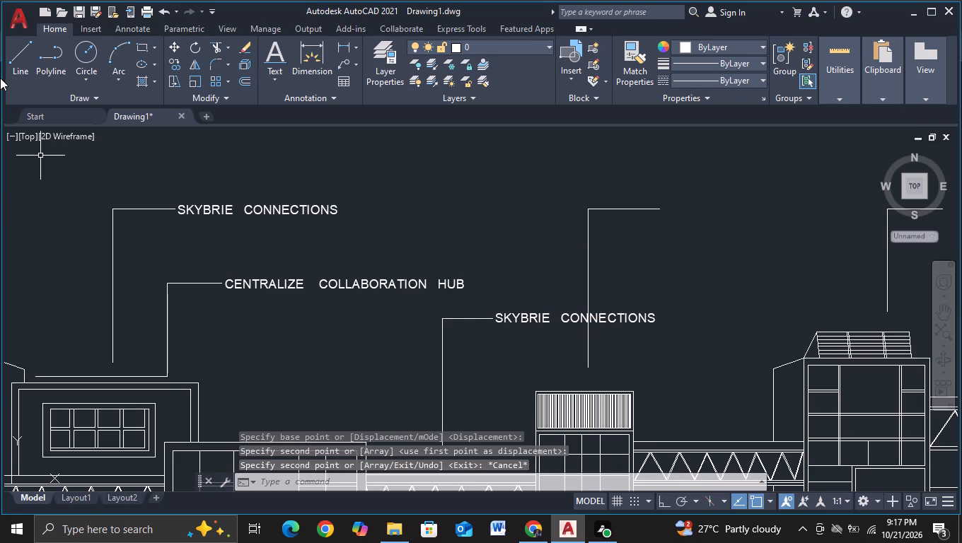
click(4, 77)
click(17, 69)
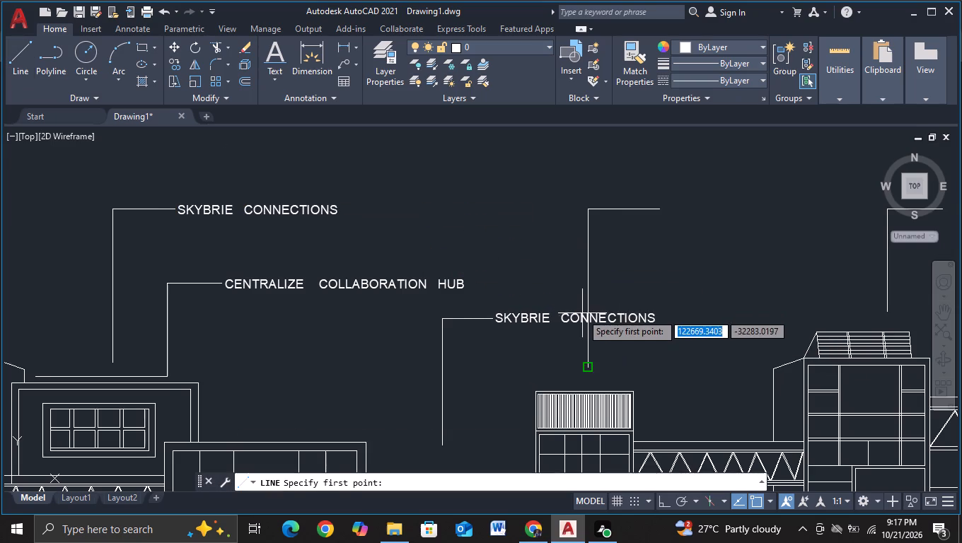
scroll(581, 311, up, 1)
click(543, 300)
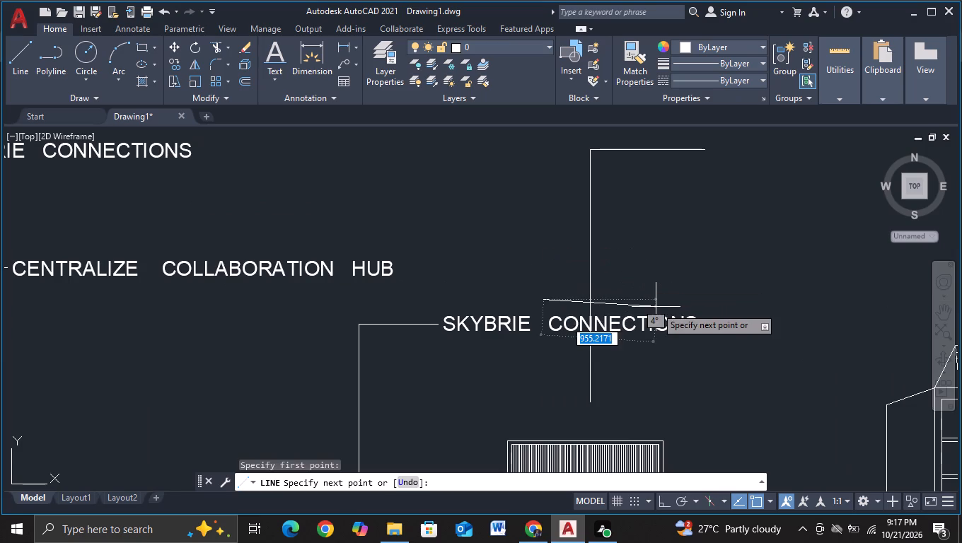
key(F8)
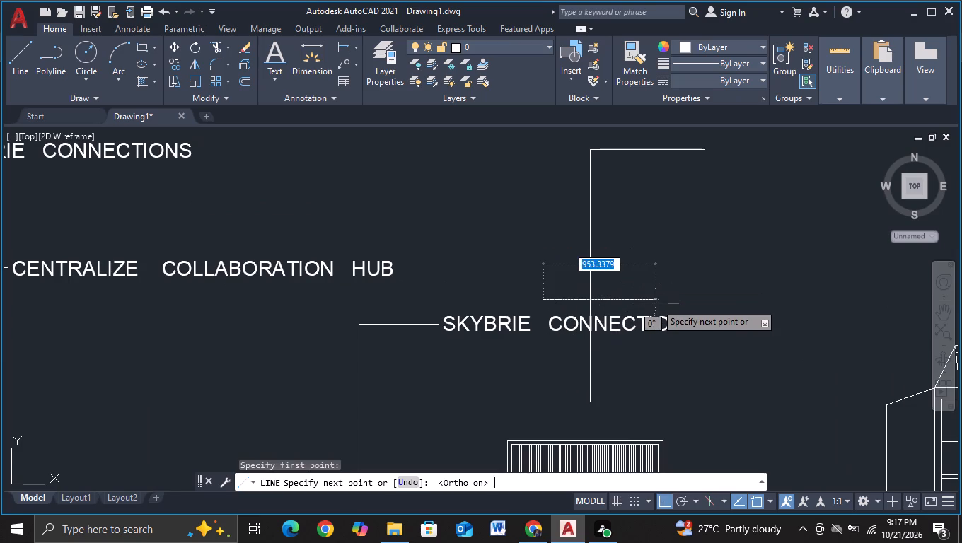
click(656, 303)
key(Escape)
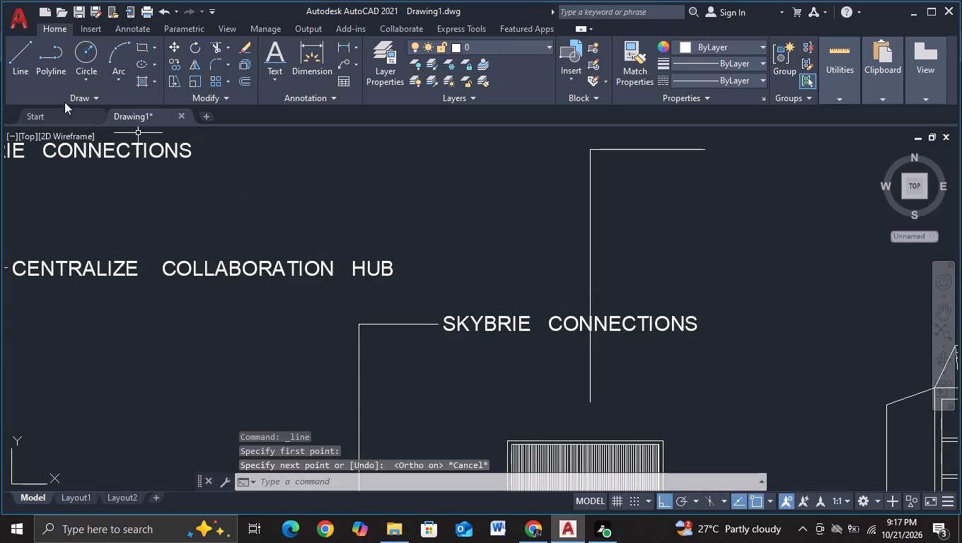
Draw a short horizontal line across the tall vertical leader, just above the newly copied SKYBRIE CONNECTIONS label.
click(7, 53)
click(554, 300)
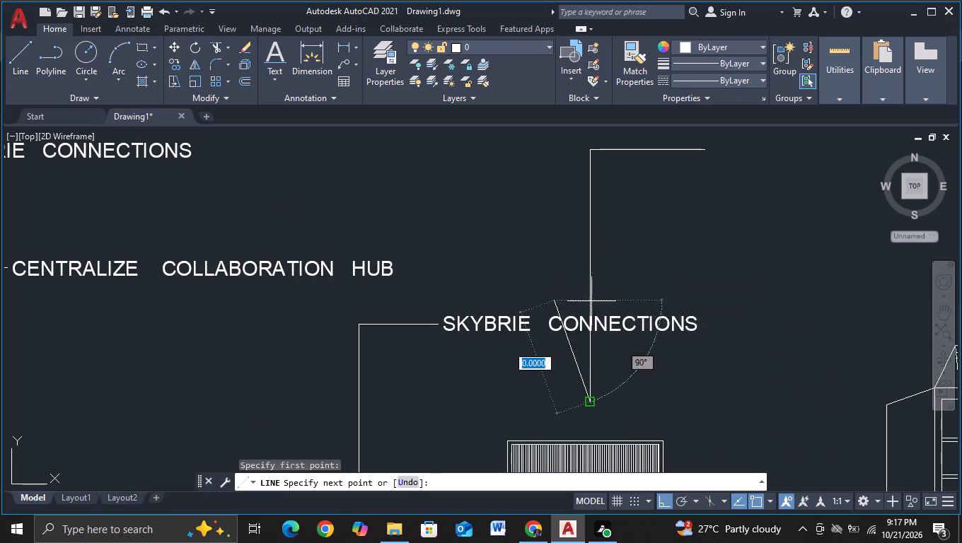
click(643, 300)
key(Escape)
Trim away the short horizontal line and the part of the tall leader running through and below the newest SKYBRIE CONNECTIONS label.
click(210, 45)
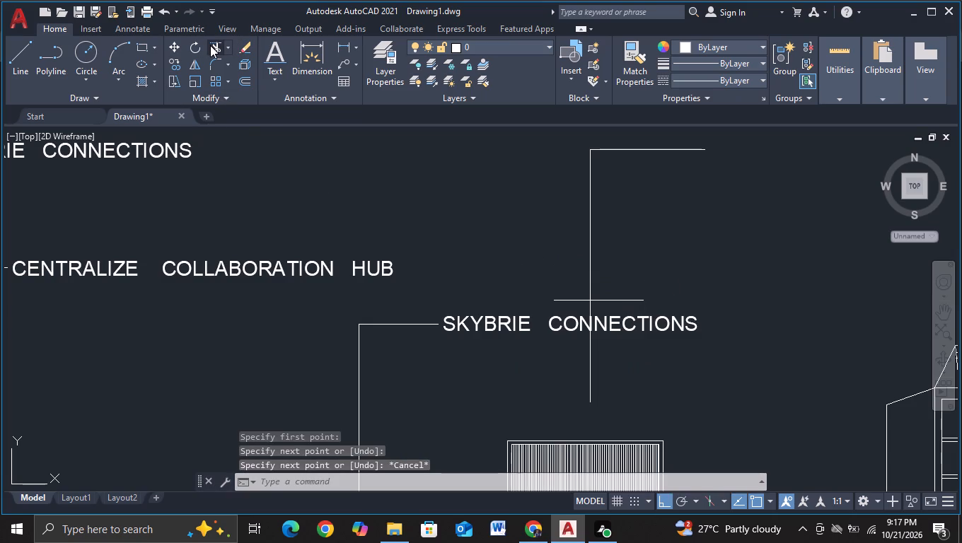
drag(574, 288, 601, 306)
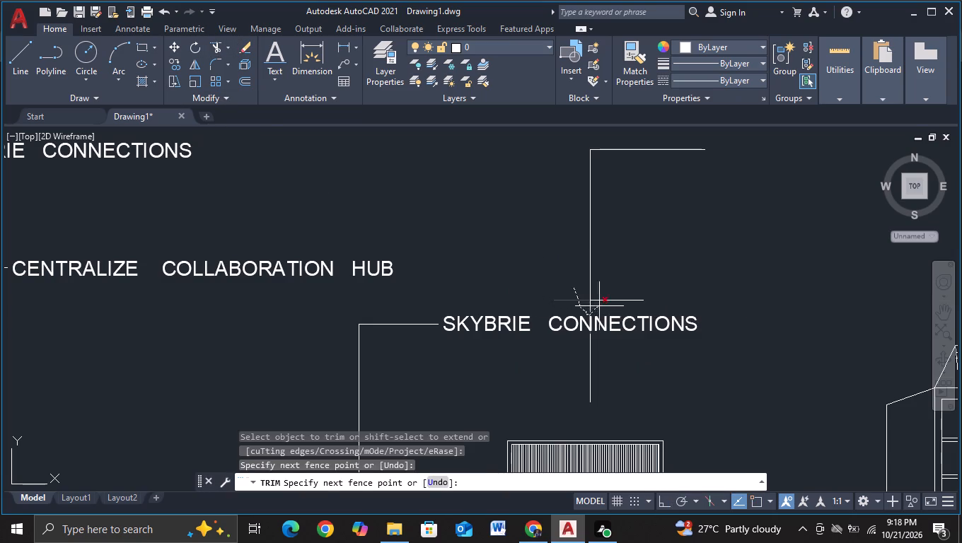
drag(601, 306, 610, 295)
drag(577, 365, 639, 363)
key(Escape)
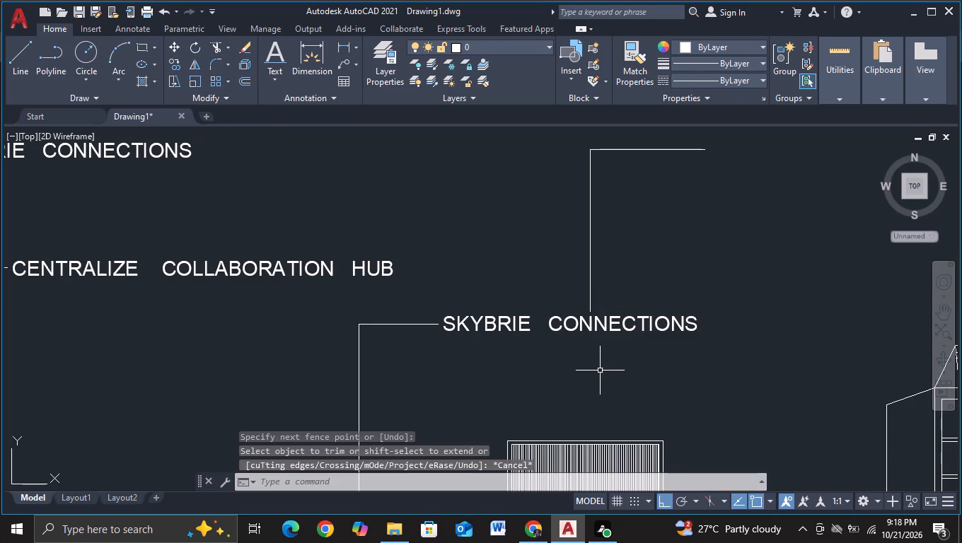
Draw an orthogonal line from across the tall leader's mid-height, past the SKYBRIE CONNECTIONS label's end, down, back beneath it, and shortly down toward the hatched-top tower.
middle_drag(593, 367, 583, 383)
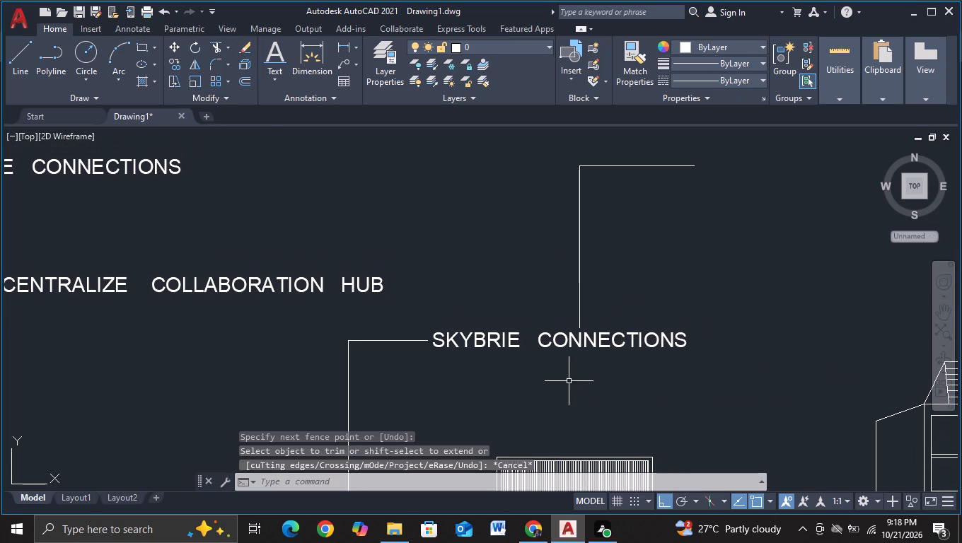
middle_drag(572, 394, 571, 313)
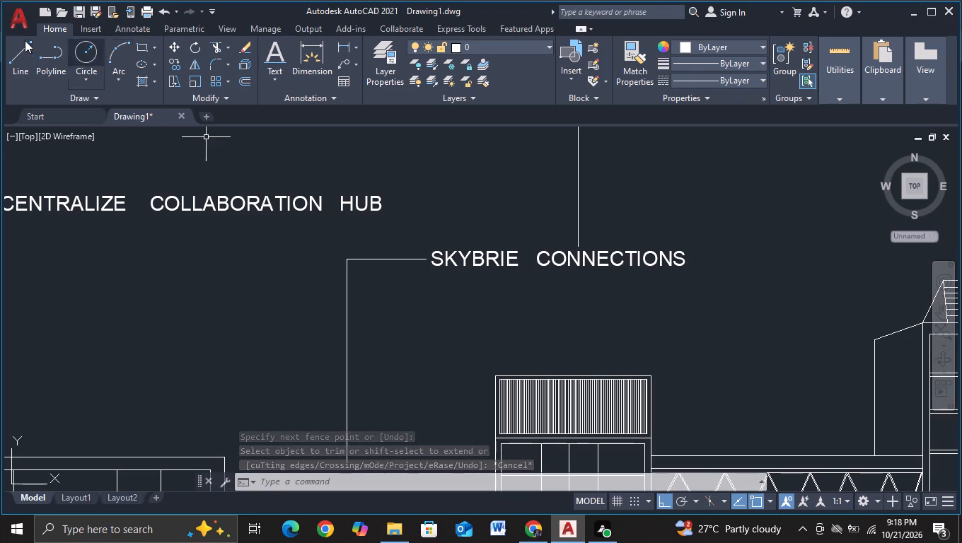
click(17, 59)
key(Escape)
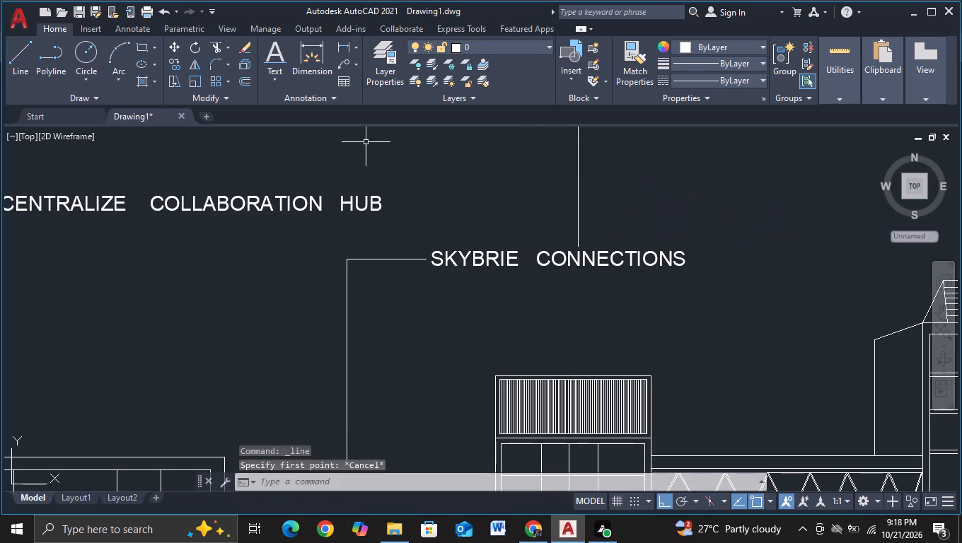
scroll(516, 199, down, 1)
middle_drag(516, 199, 482, 259)
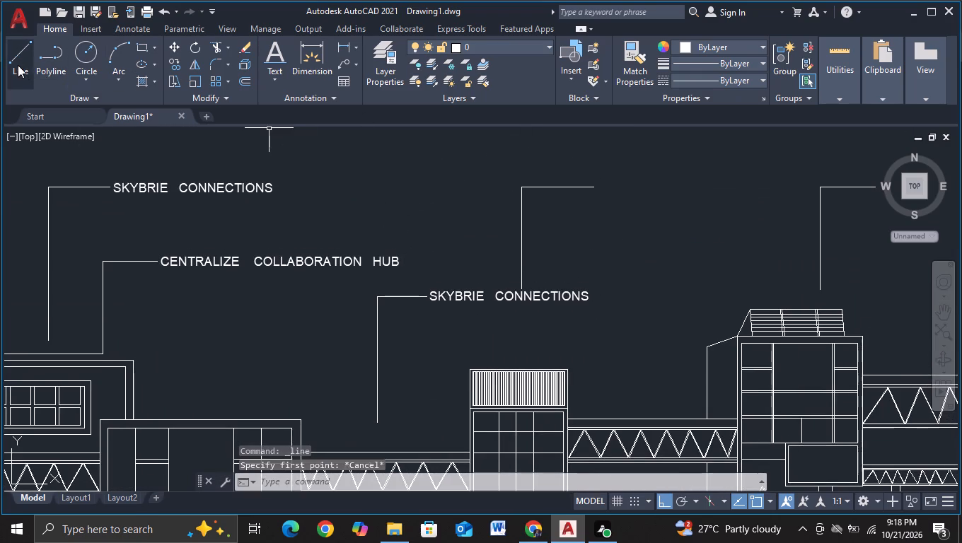
click(18, 64)
click(509, 237)
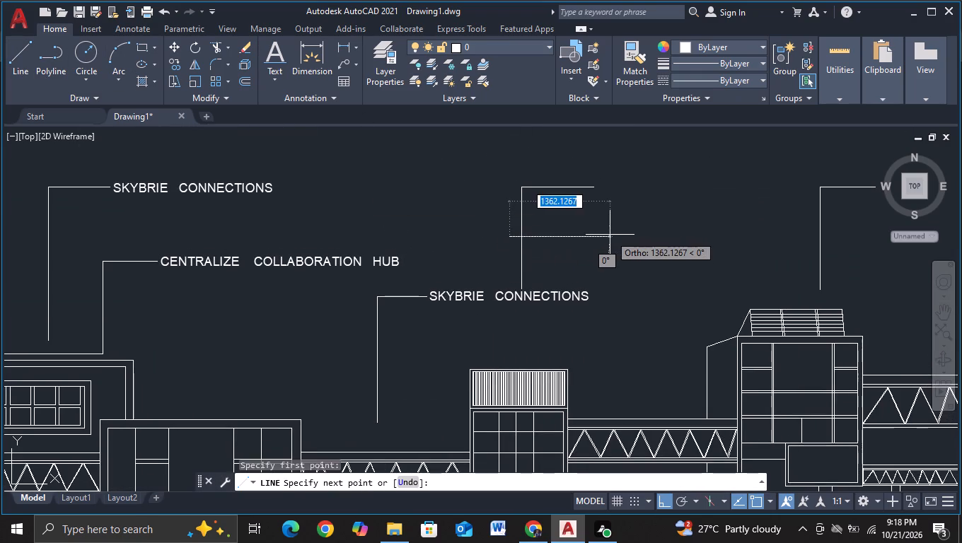
drag(622, 245, 626, 312)
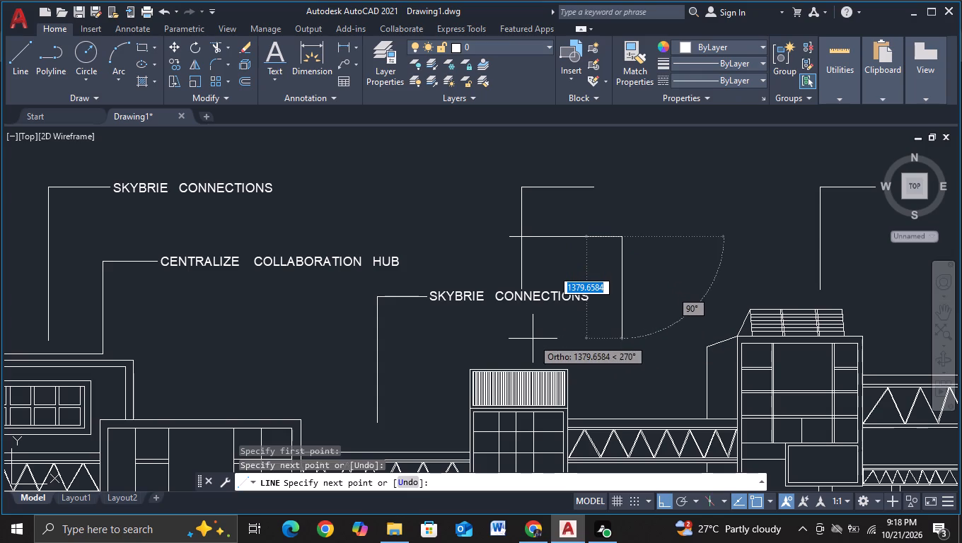
click(604, 334)
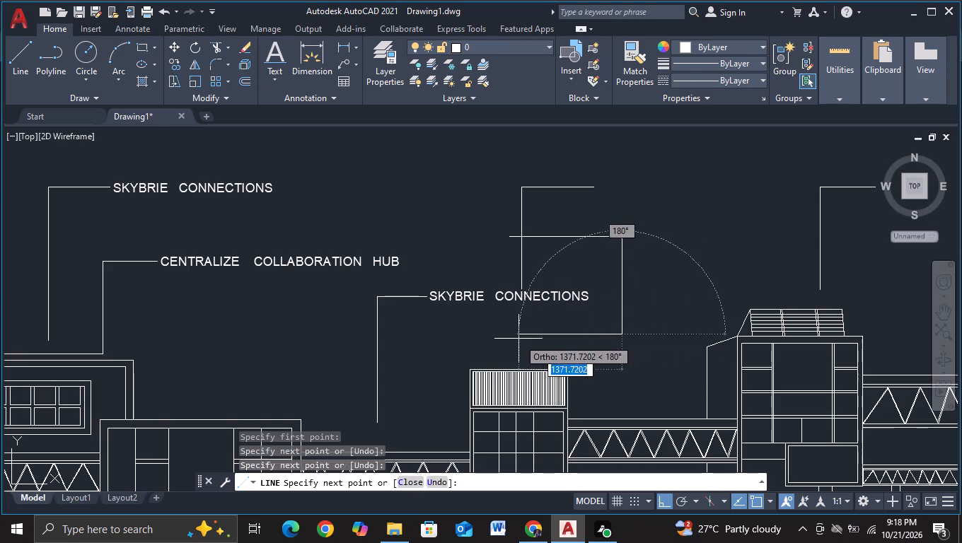
click(517, 339)
click(515, 350)
key(Escape)
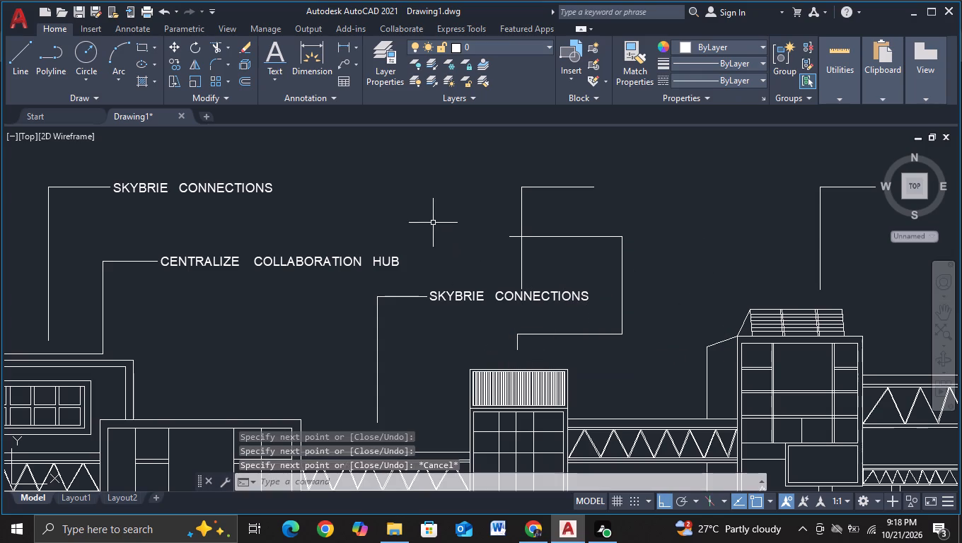
Trim the new line's stub beyond the tall leader and the leader's remaining vertical part between the new line and the SKYBRIE CONNECTIONS label.
click(208, 45)
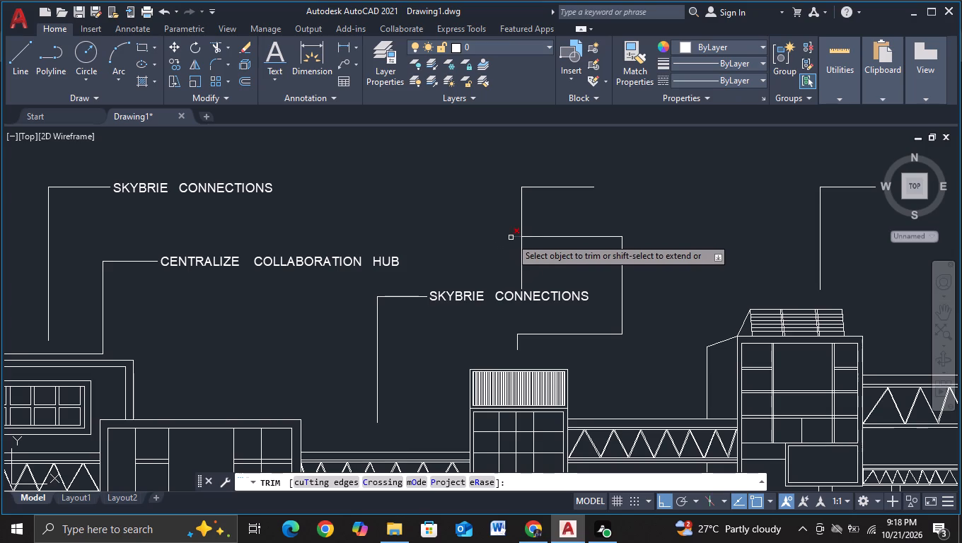
click(511, 238)
drag(502, 267, 556, 267)
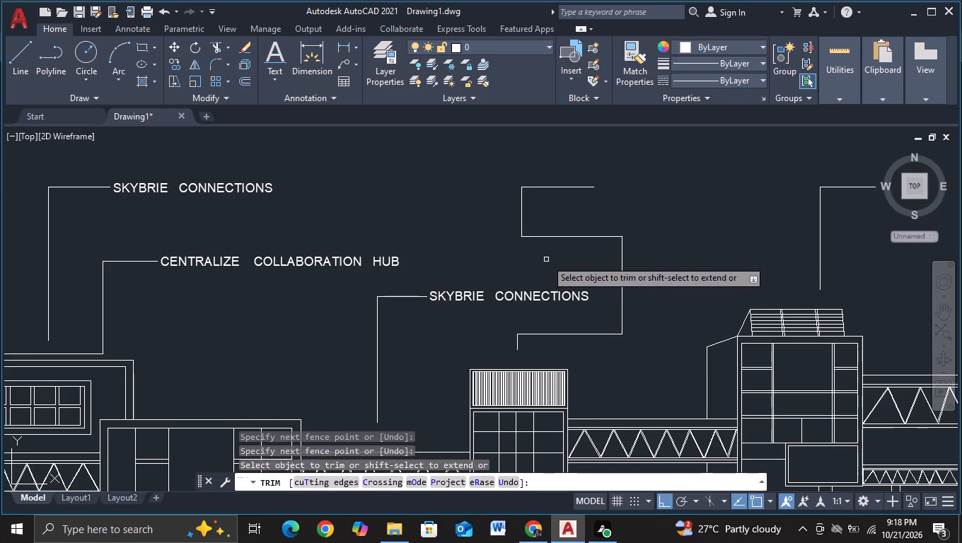
middle_drag(549, 257, 518, 306)
key(Escape)
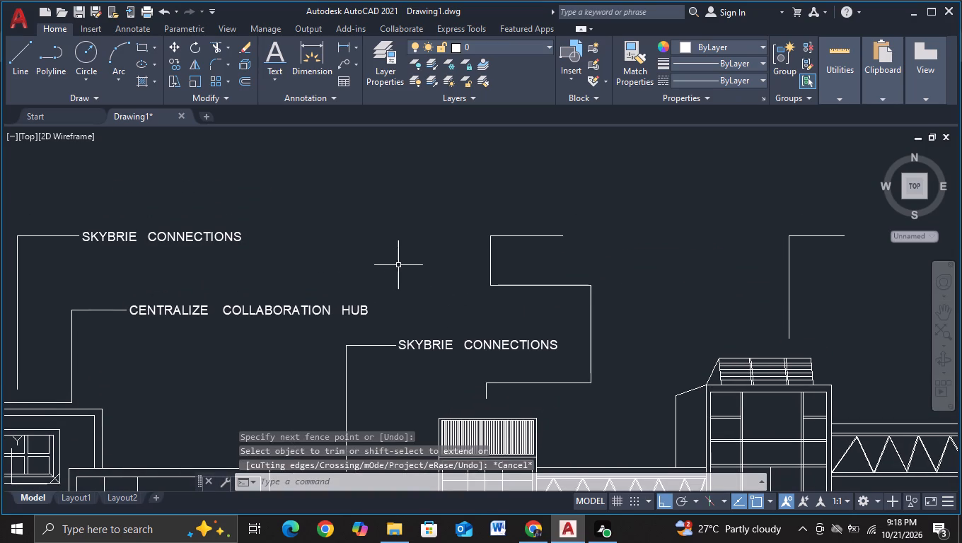
Copy the newest SKYBRIE CONNECTIONS label from a base point on its text toward the upper end of the rerouted leader.
scroll(398, 265, down, 2)
middle_drag(424, 275, 423, 247)
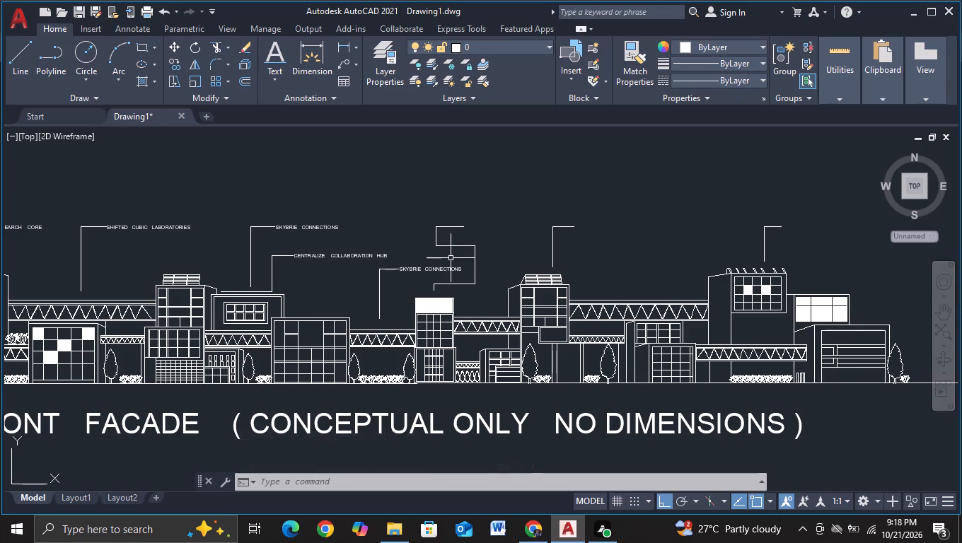
middle_drag(521, 245, 518, 215)
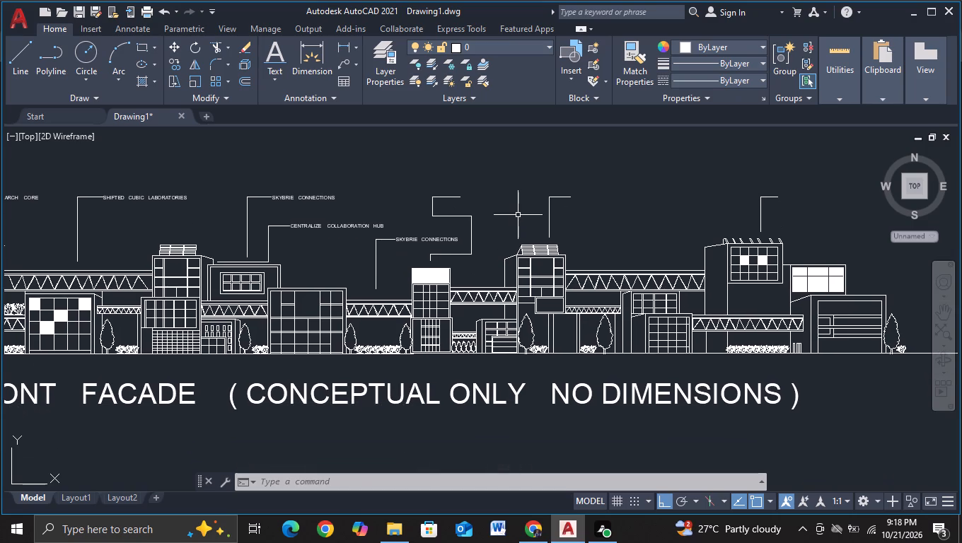
click(407, 240)
key(c)
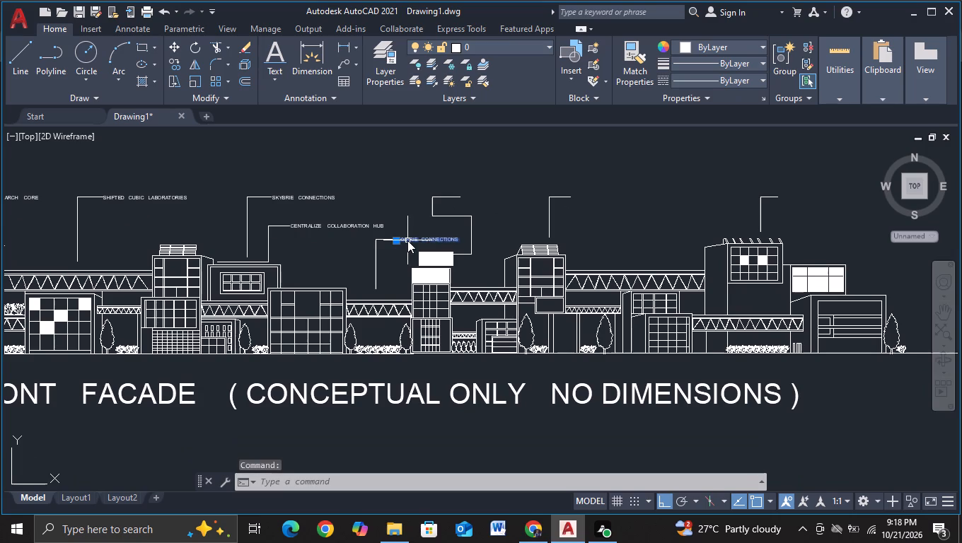
click(492, 288)
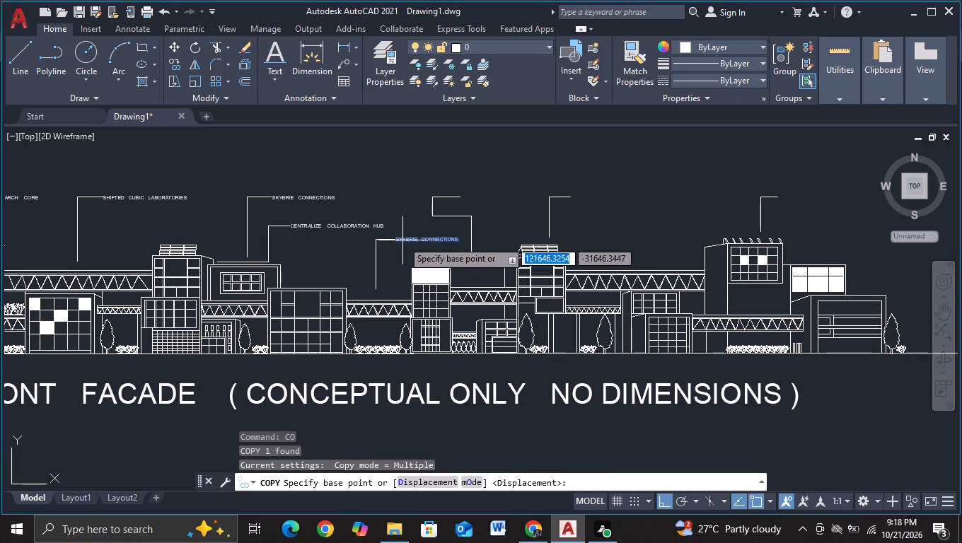
click(402, 240)
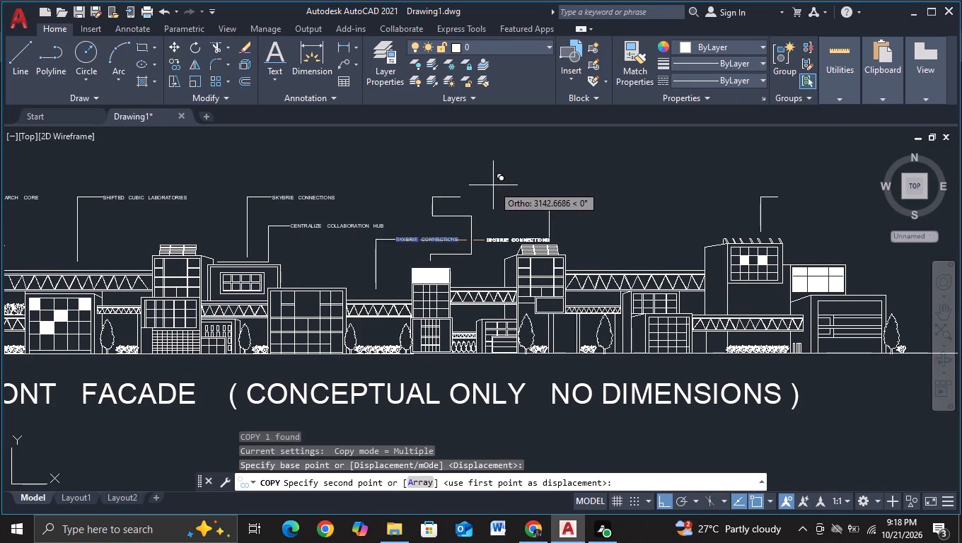
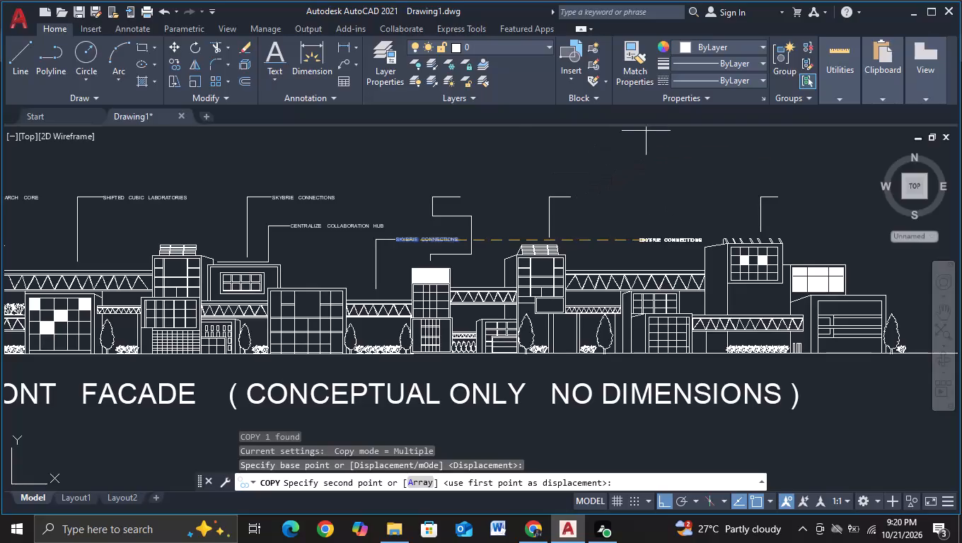
With ortho off, place copies of the SKYBRIE CONNECTIONS label at the upper ends of the slatted-roof tower's leader and the rerouted leader.
scroll(567, 201, up, 2)
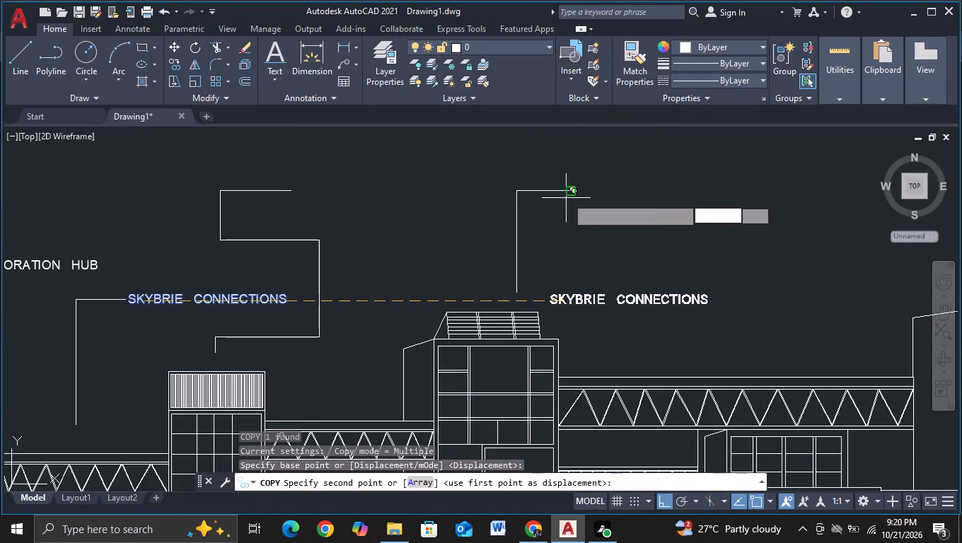
key(F8)
middle_drag(605, 230, 577, 260)
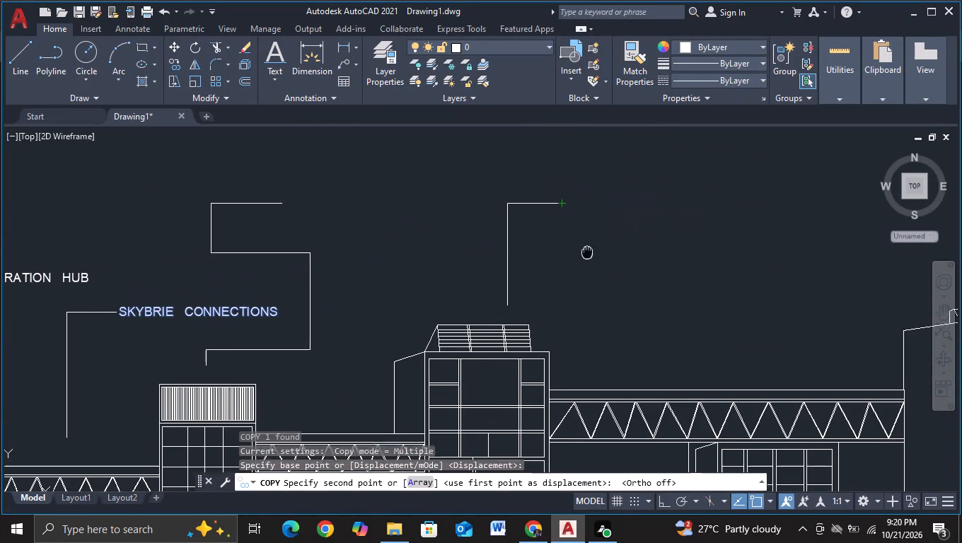
middle_drag(577, 260, 555, 273)
scroll(547, 227, up, 3)
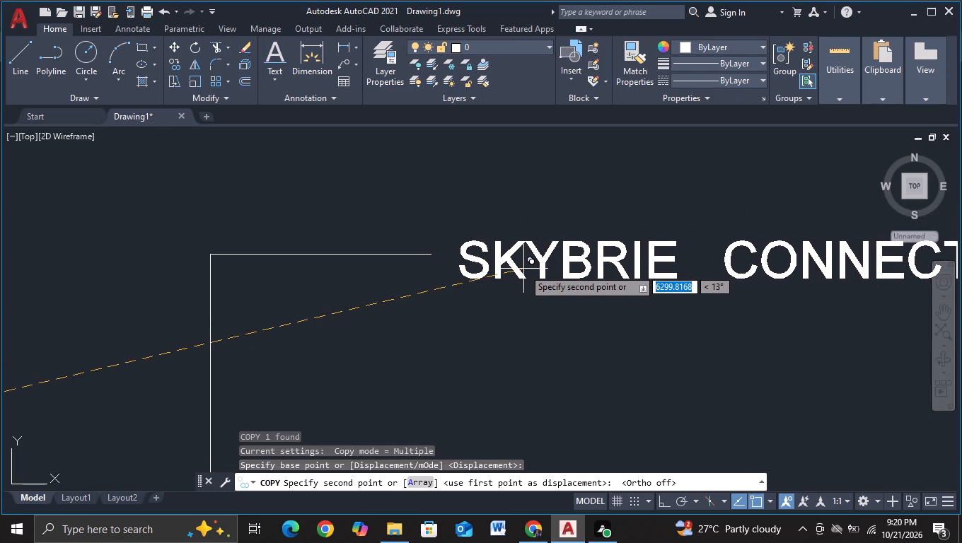
click(523, 269)
scroll(523, 269, down, 3)
middle_drag(538, 342, 639, 258)
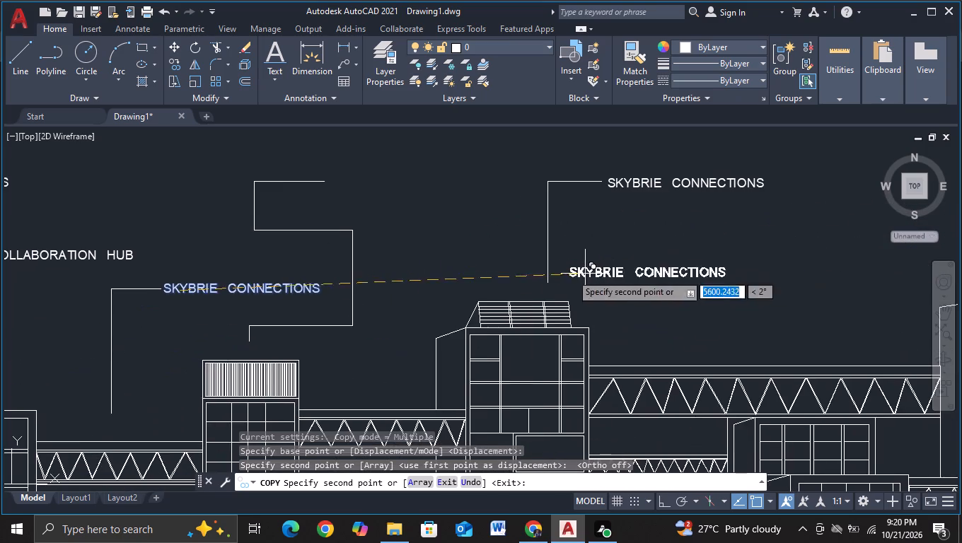
middle_drag(429, 247, 533, 286)
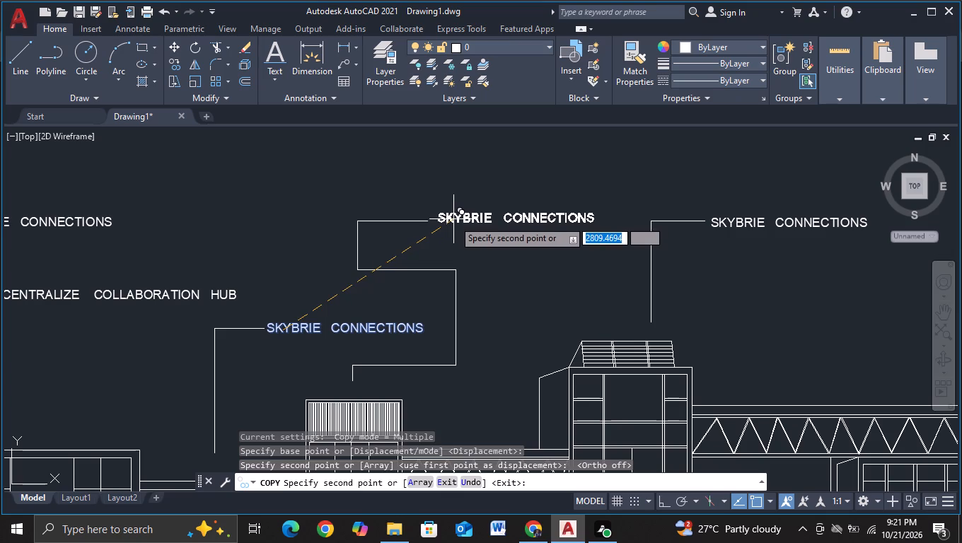
click(453, 221)
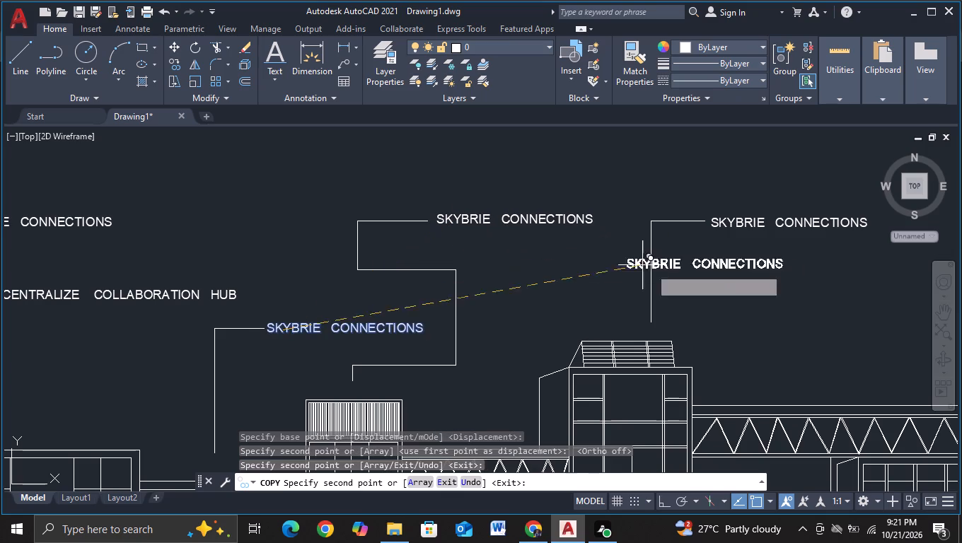
Place another copy of the SKYBRIE CONNECTIONS label at the end of the last leader, above the slanted-fin roof building, and finish copying.
middle_drag(705, 273, 311, 250)
scroll(388, 214, down, 2)
middle_drag(461, 226, 296, 229)
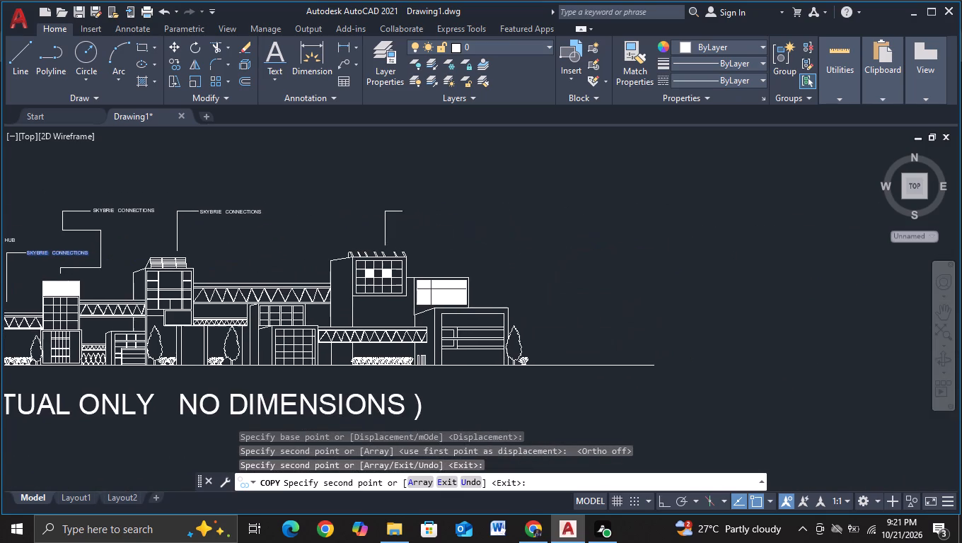
scroll(469, 230, up, 2)
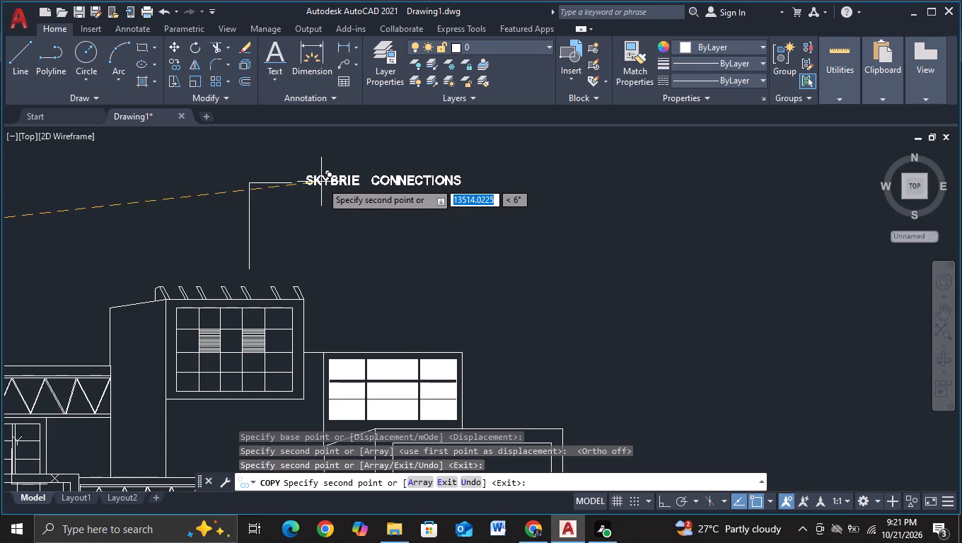
click(321, 182)
scroll(321, 182, down, 2)
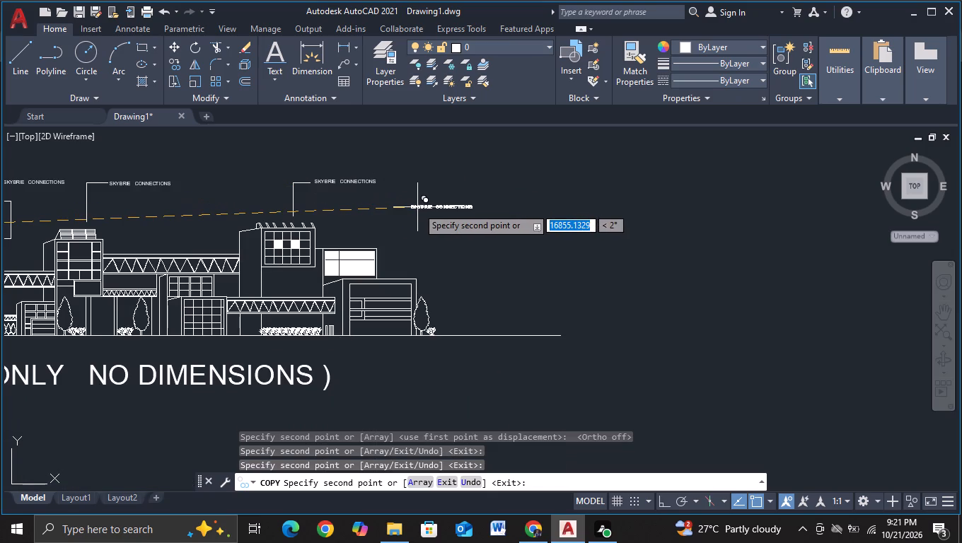
key(Escape)
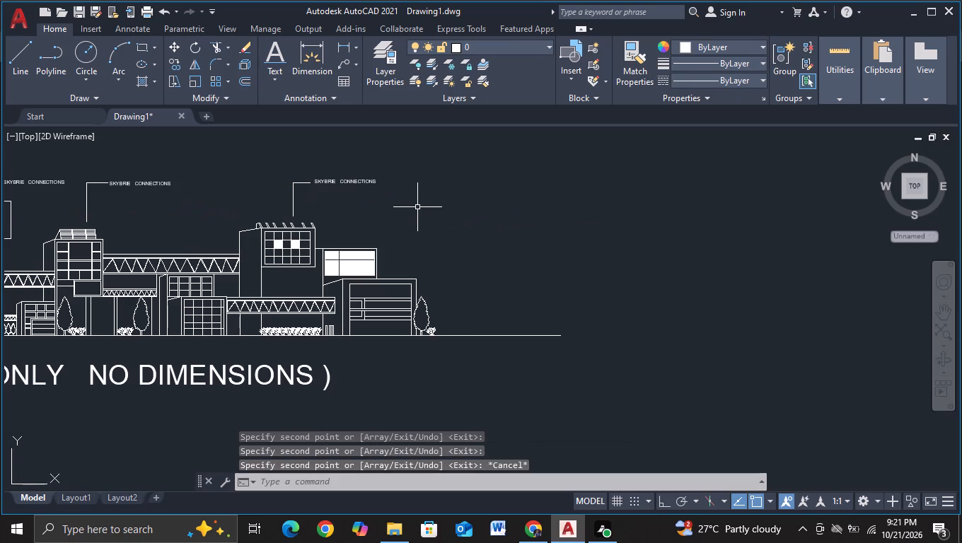
Open the SKYBRIE CONNECTIONS label at the rerouted leader's upper end for text editing and clear its wording.
middle_drag(182, 223, 346, 202)
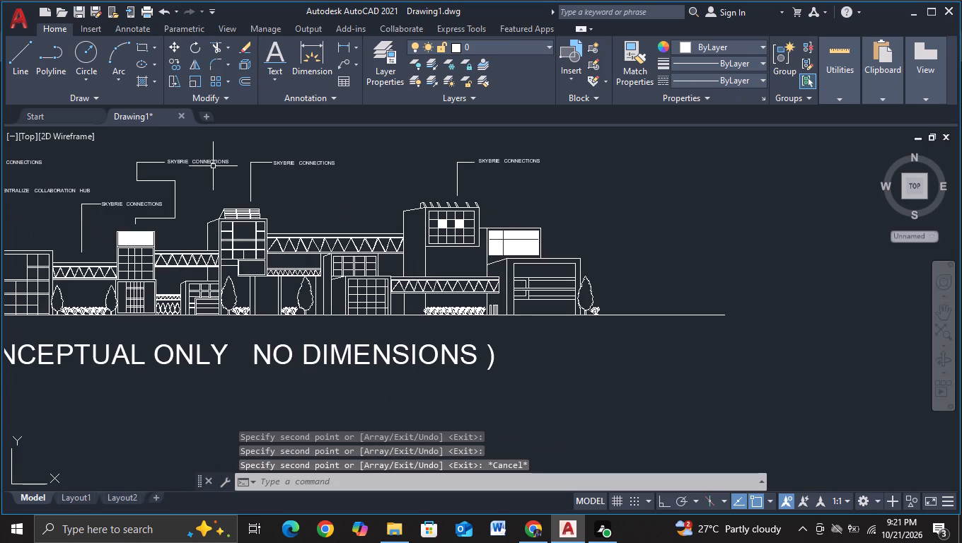
click(214, 163)
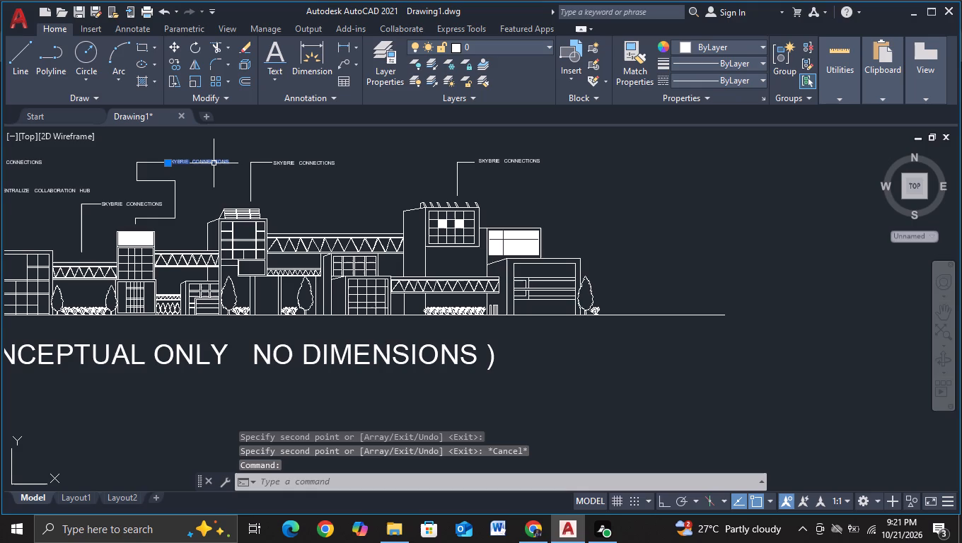
right_click(214, 163)
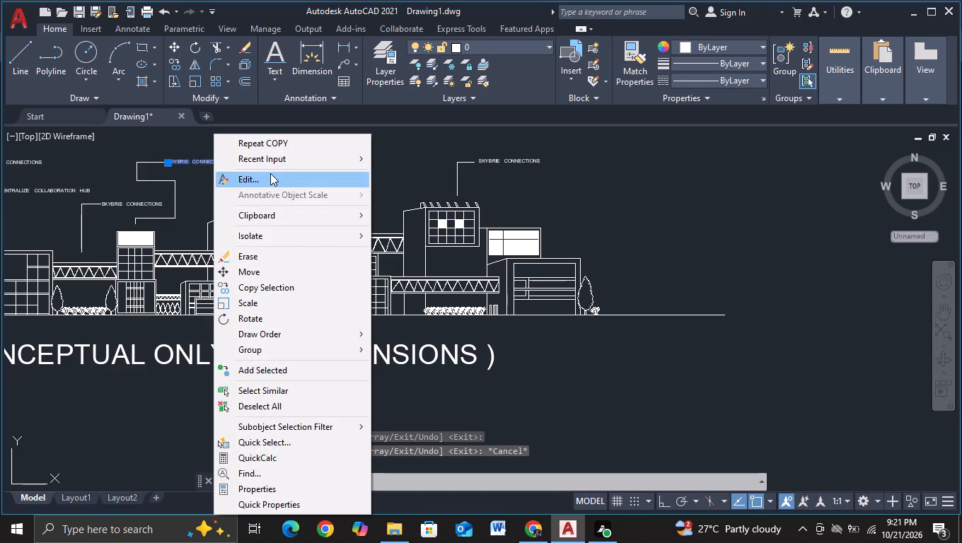
click(270, 173)
key(BackSpace)
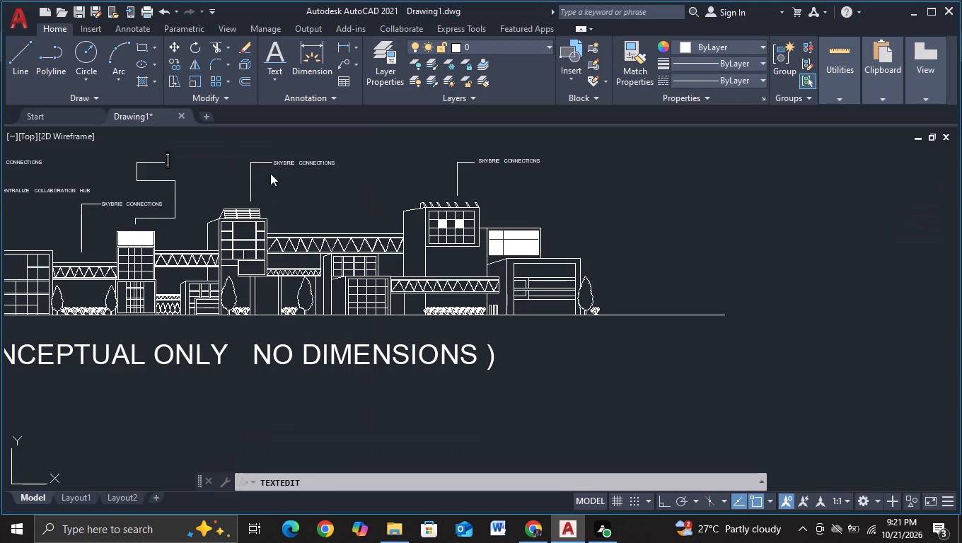
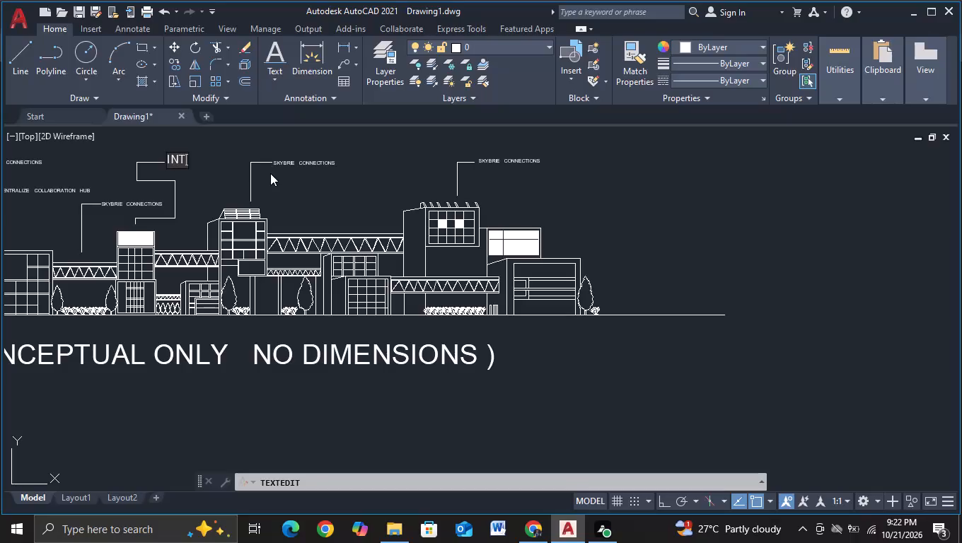
Complete the wording of the rerouted leader's label as INTEABATED and finish the text edit.
key(e)
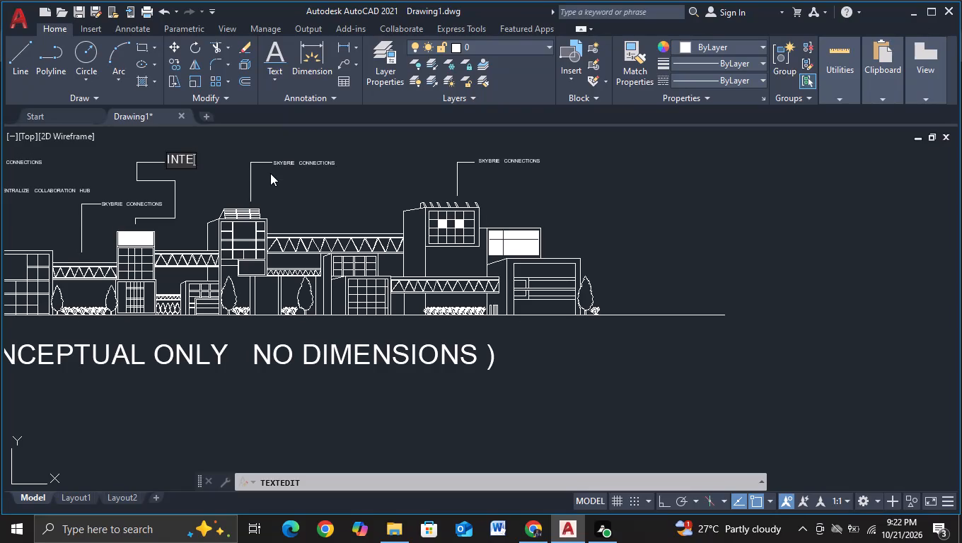
text(ABATED)
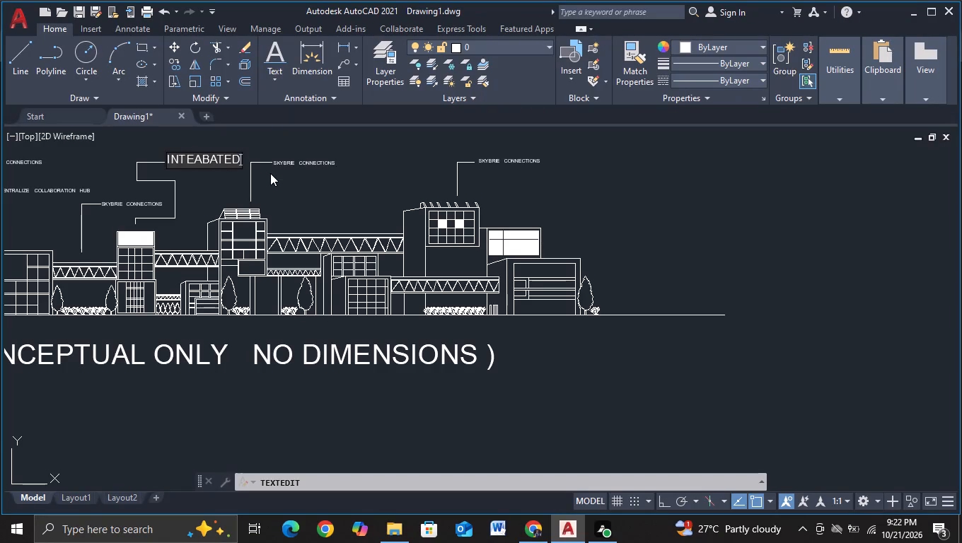
key(space)
key(space)
key(space)
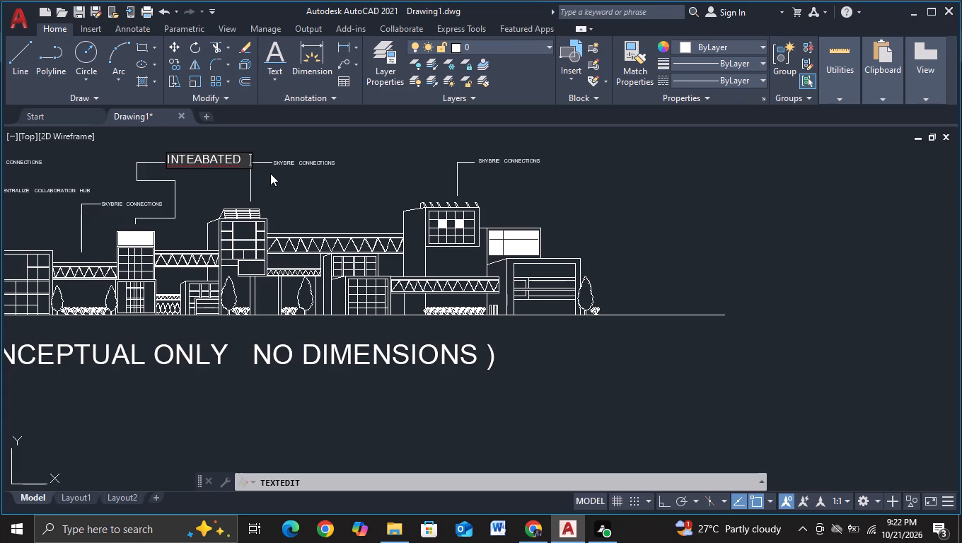
key(BackSpace)
key(BackSpace)
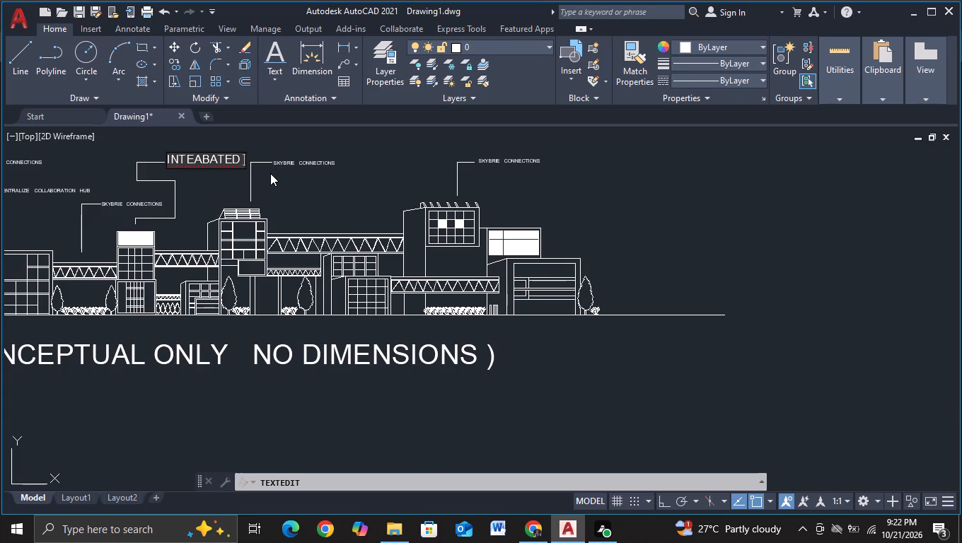
click(272, 189)
scroll(232, 175, up, 1)
scroll(220, 236, up, 3)
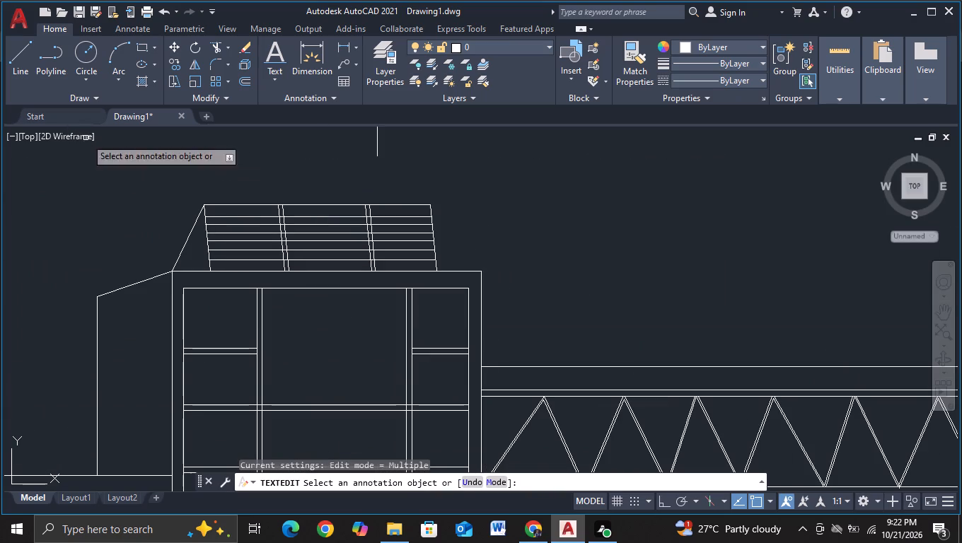
scroll(142, 192, down, 3)
middle_drag(124, 158, 313, 415)
scroll(313, 415, up, 3)
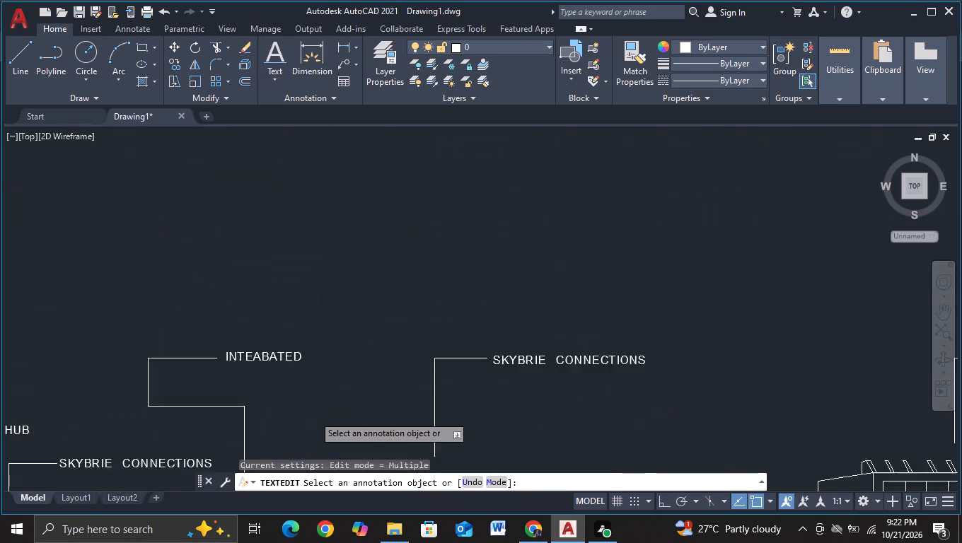
middle_drag(314, 419, 443, 305)
key(Escape)
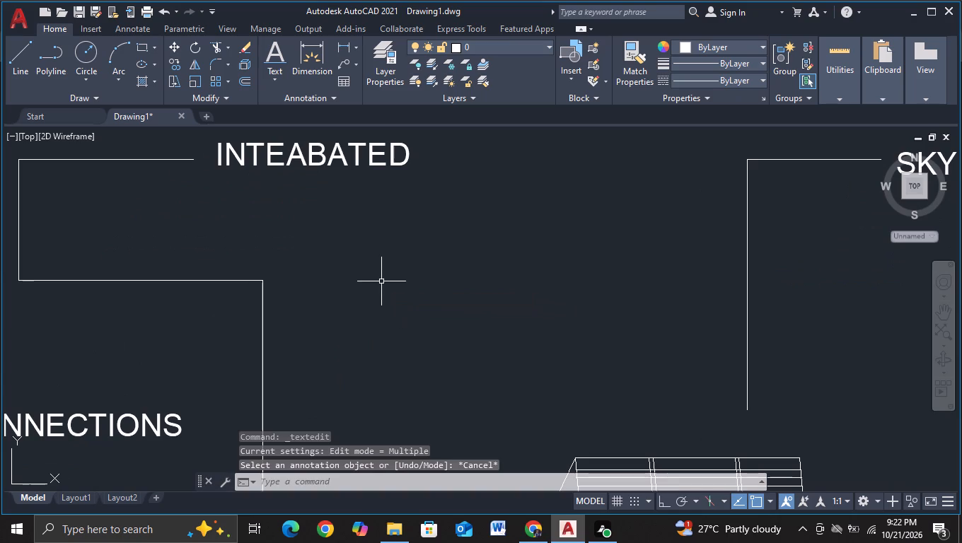
Copy the INTEABATED label straight down twice with ortho on, stacking three evenly spaced lines beside the rerouted leader.
scroll(364, 269, up, 2)
middle_drag(364, 266, 348, 332)
scroll(337, 317, down, 2)
middle_drag(337, 317, 403, 317)
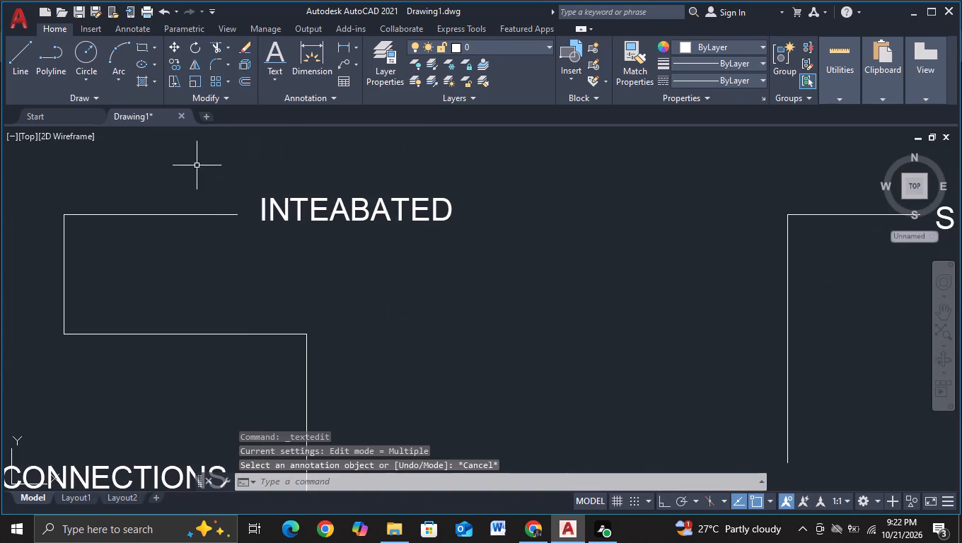
click(325, 215)
key(Escape)
click(285, 209)
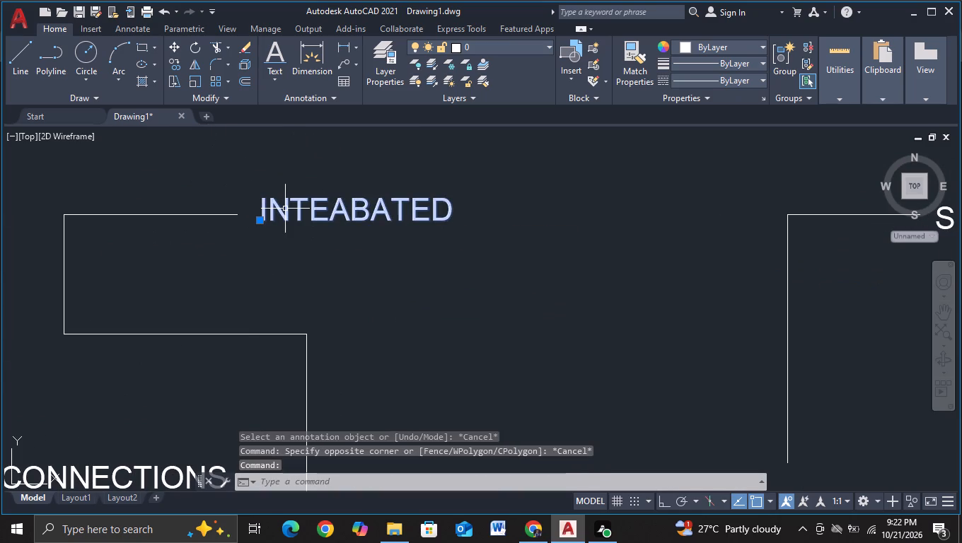
key(c)
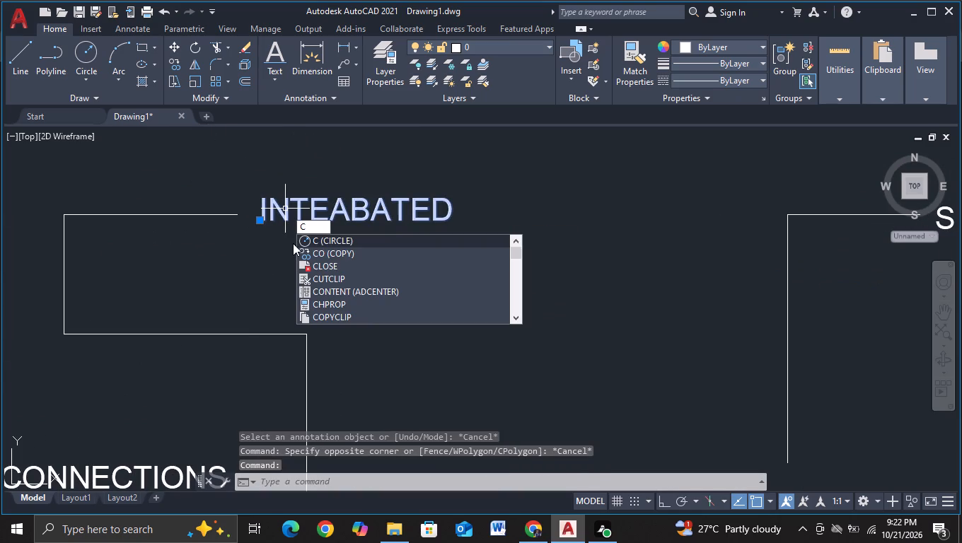
click(325, 256)
click(320, 209)
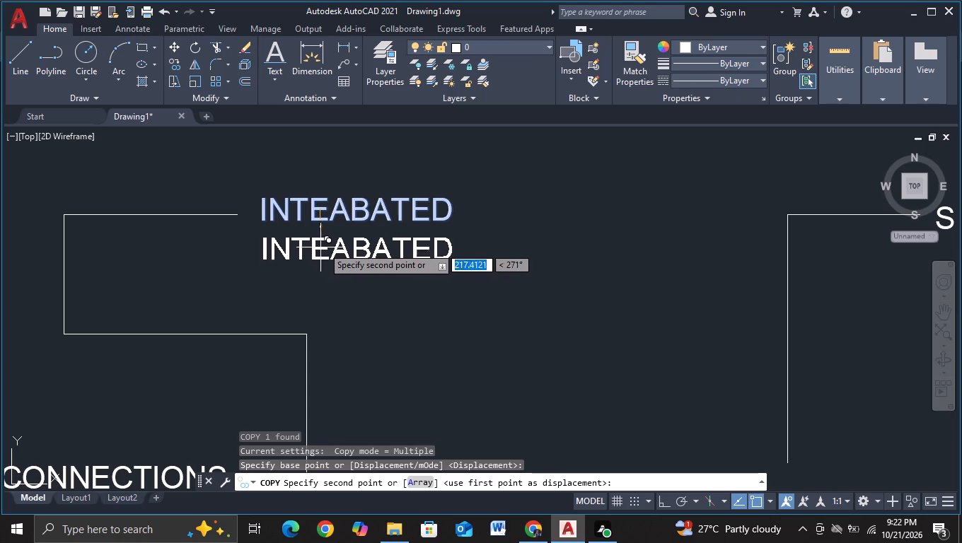
key(F8)
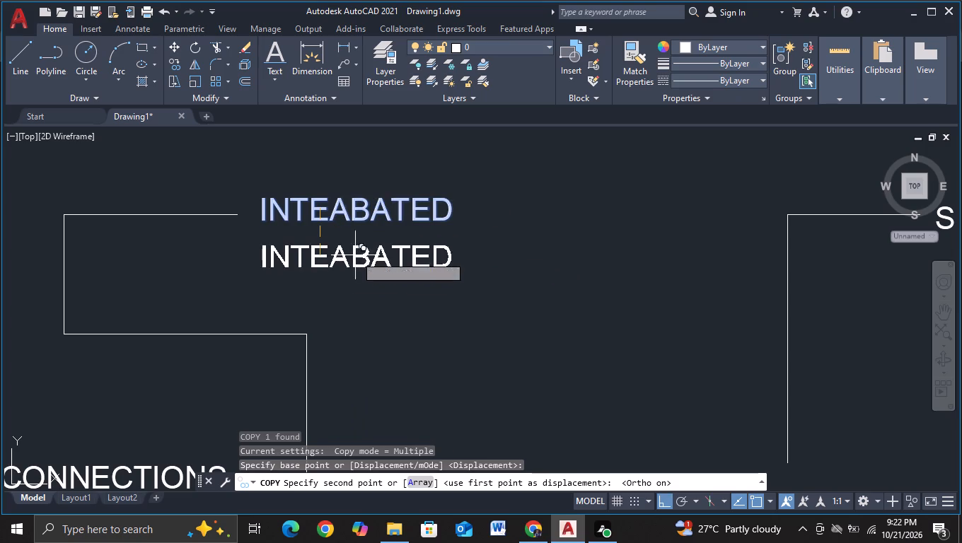
click(341, 268)
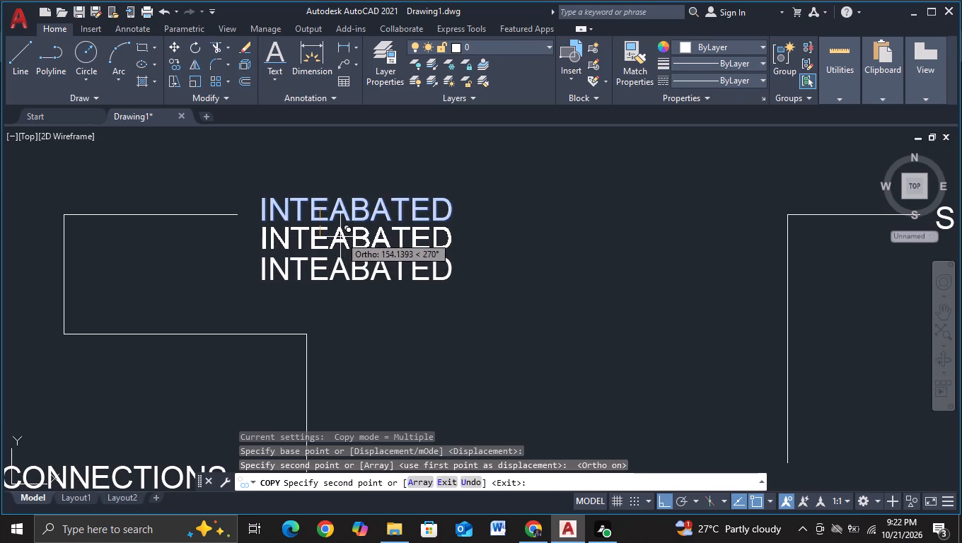
click(340, 238)
key(Escape)
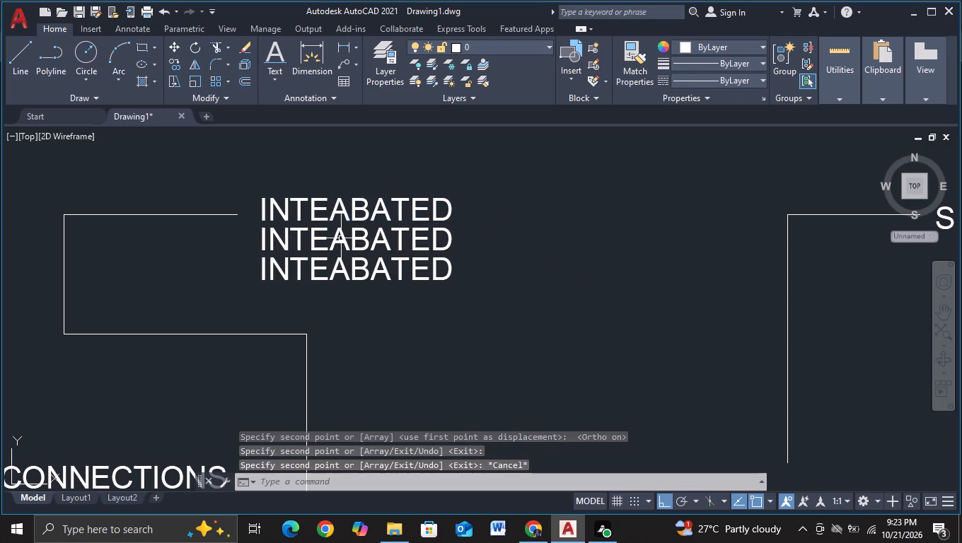
Reword the middle INTEABATED line of the stacked label as PHOTOVOLTAIC.
click(357, 238)
right_click(357, 238)
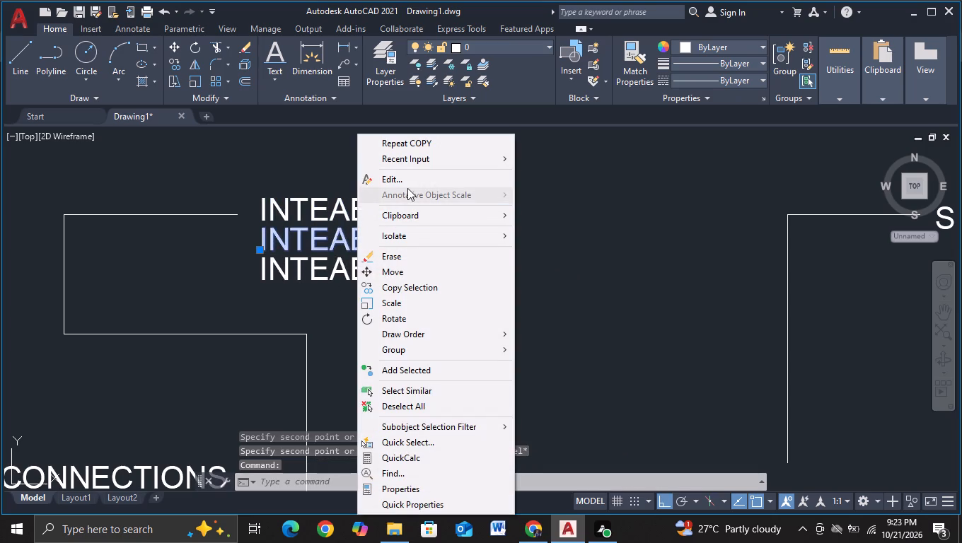
click(407, 184)
key(BackSpace)
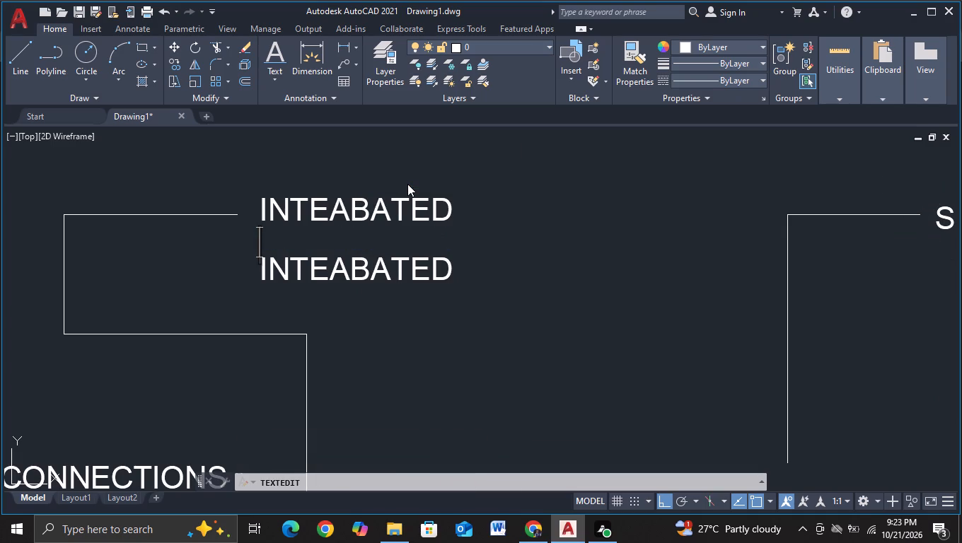
text(PHO)
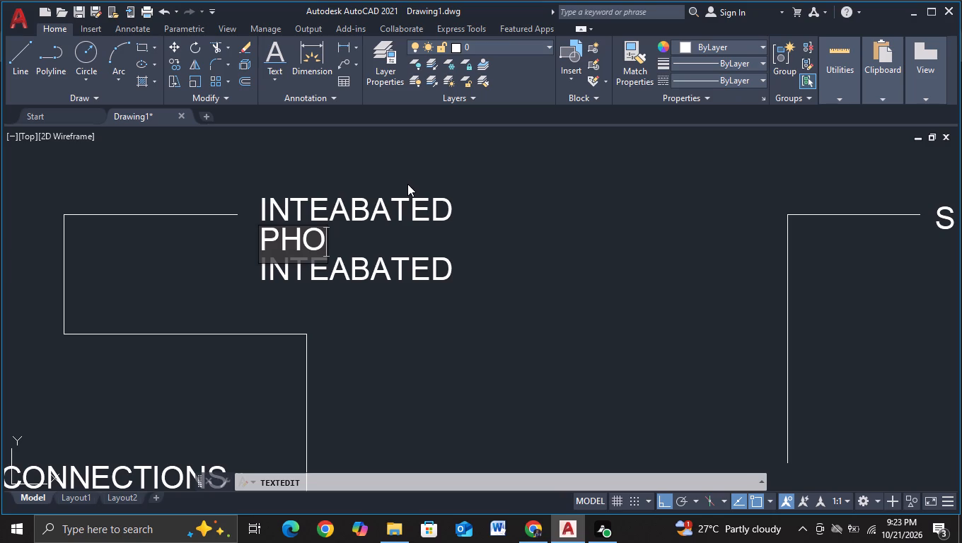
text(TO)
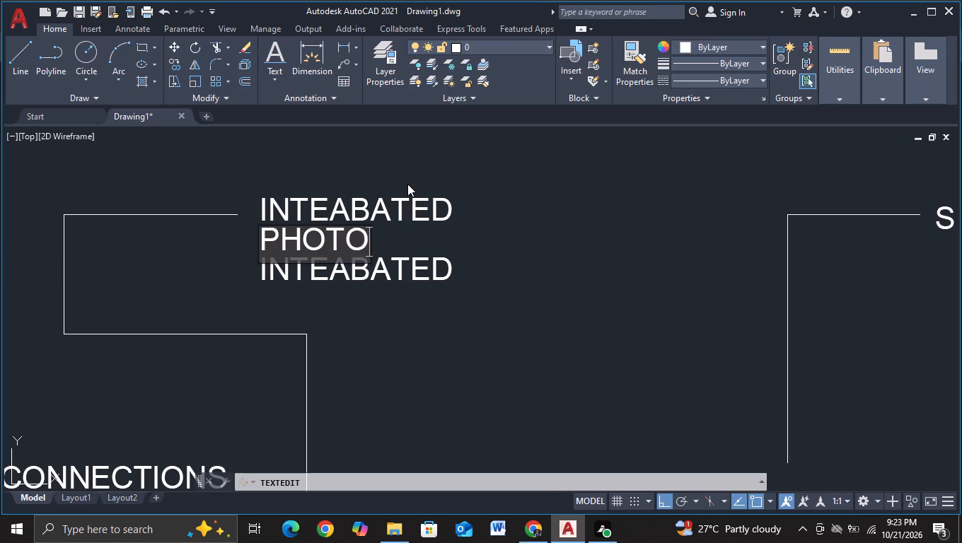
text(VOLI)
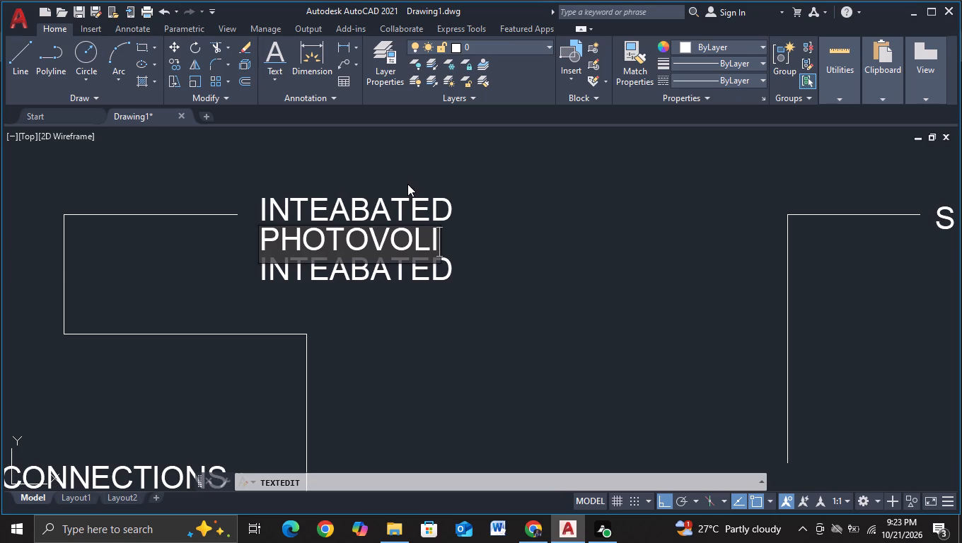
key(BackSpace)
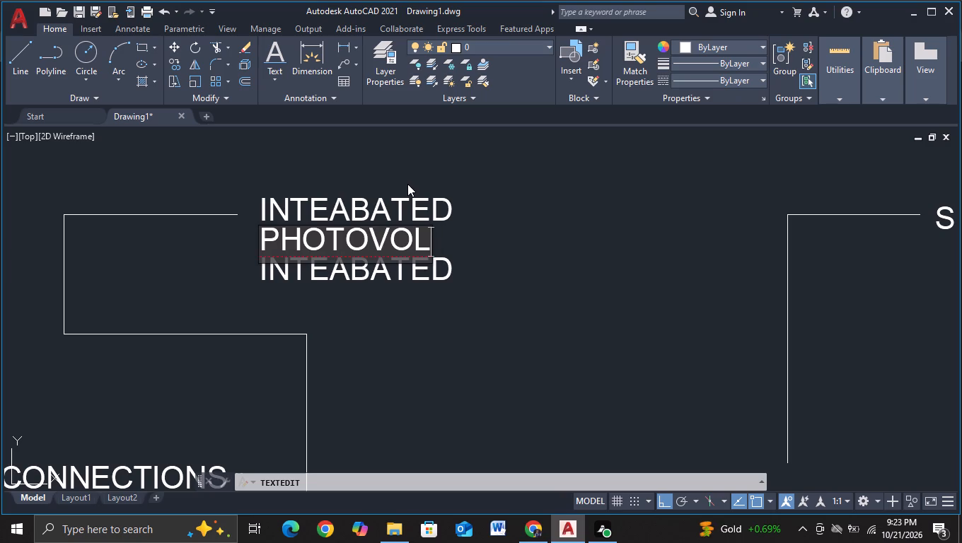
text(TAIC)
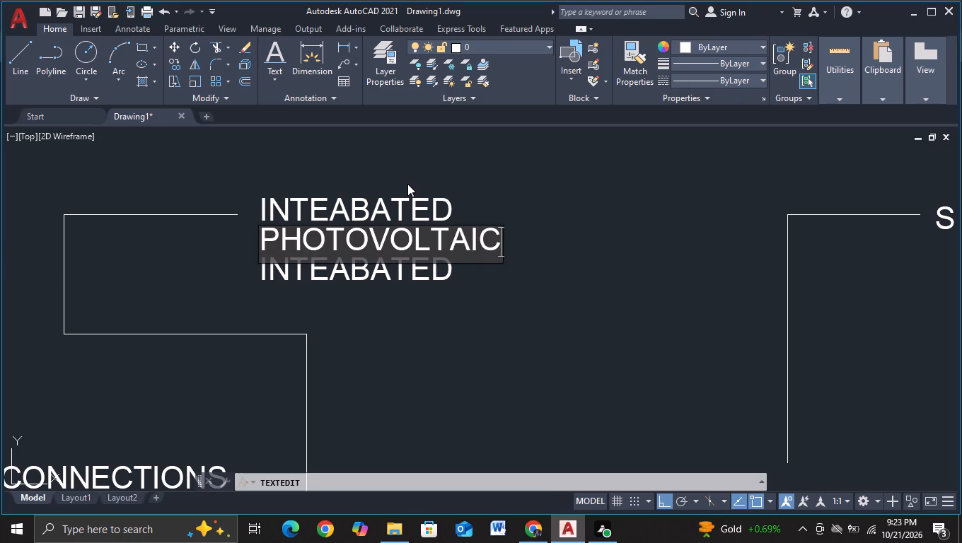
key(Return)
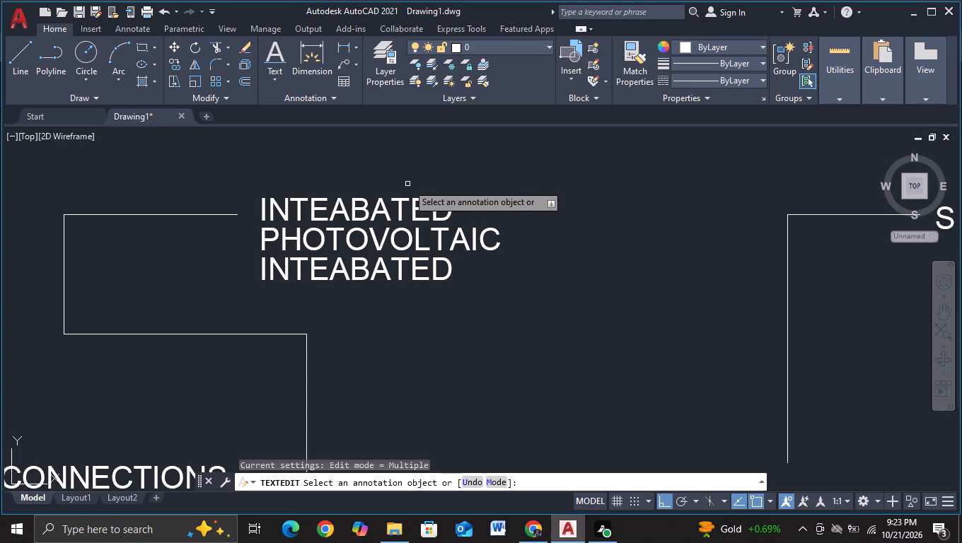
key(Escape)
Reword the lowest INTEABATED line of the stacked label as ARRAYS and finish the text edit.
click(415, 275)
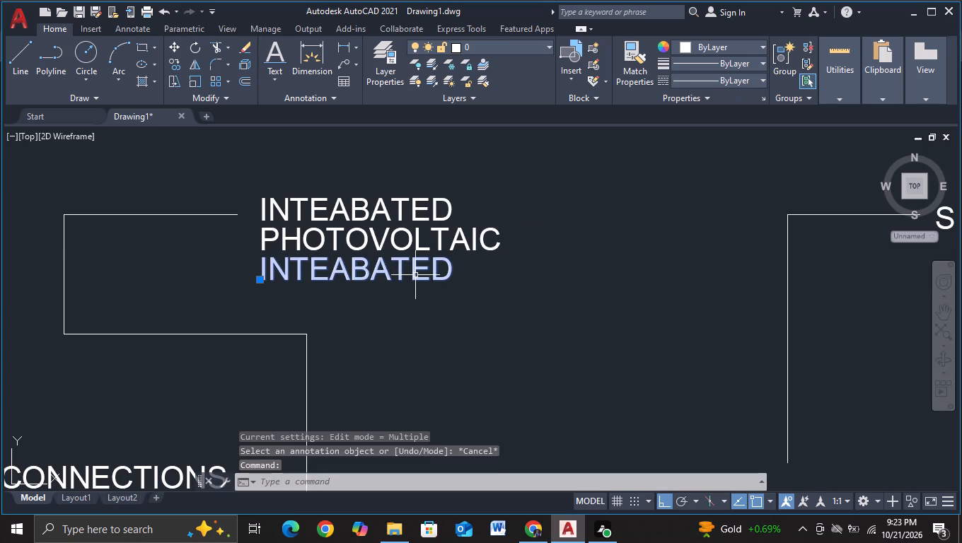
right_click(415, 275)
click(465, 183)
key(BackSpace)
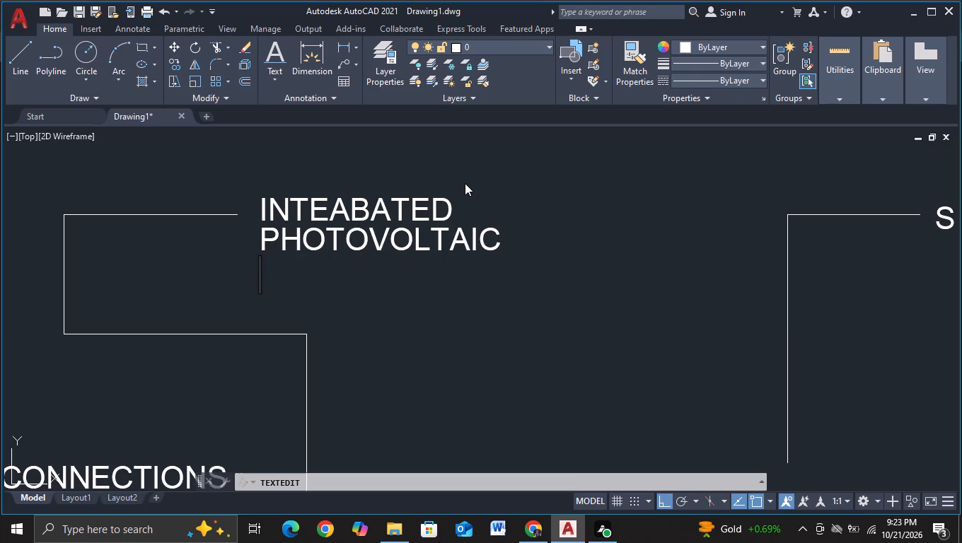
text(AR)
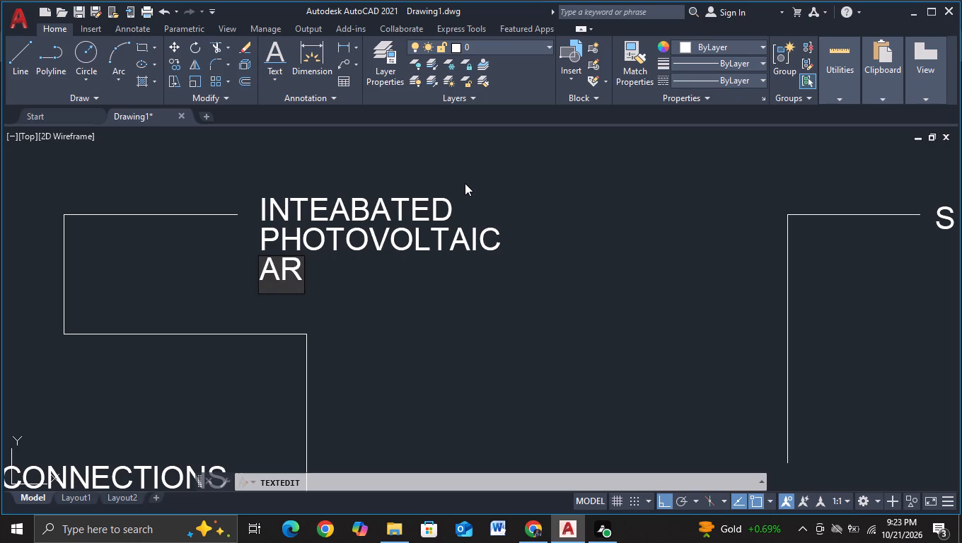
key(r)
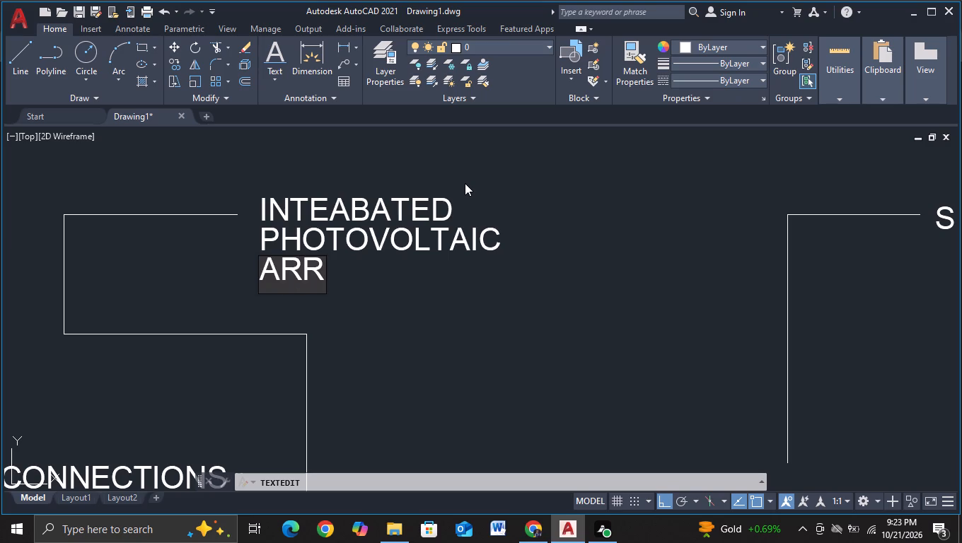
text(AYS)
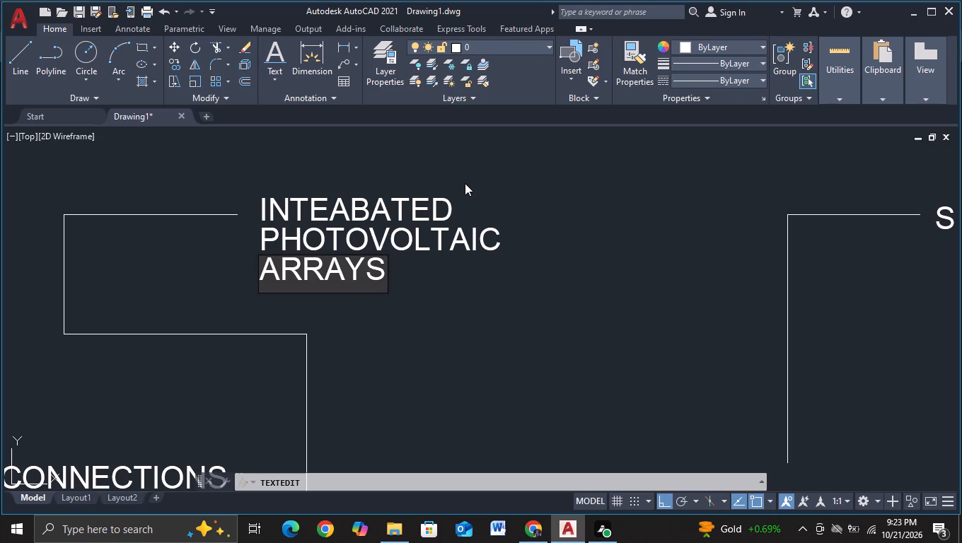
click(526, 334)
scroll(518, 311, down, 3)
middle_drag(527, 311, 509, 316)
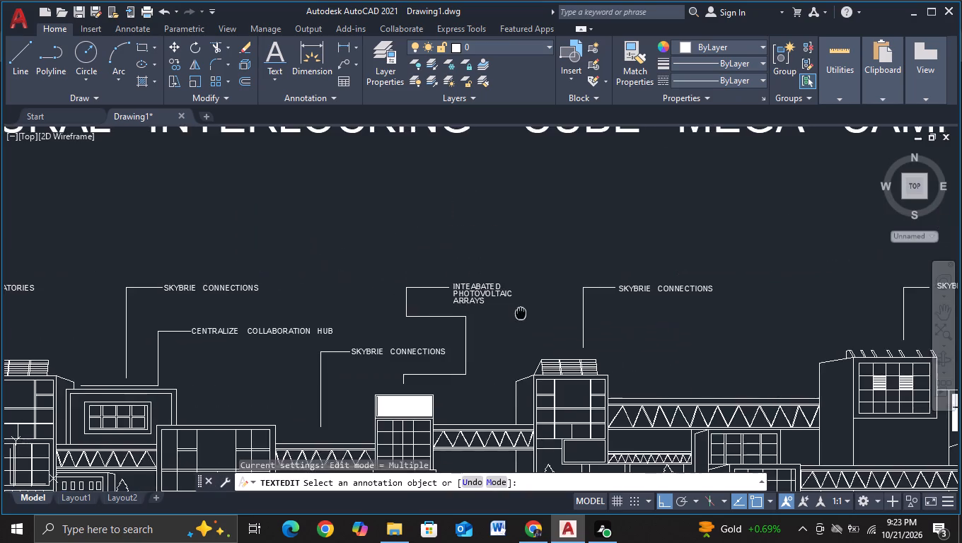
middle_drag(509, 316, 384, 331)
scroll(448, 328, up, 3)
middle_drag(526, 331, 459, 332)
key(Escape)
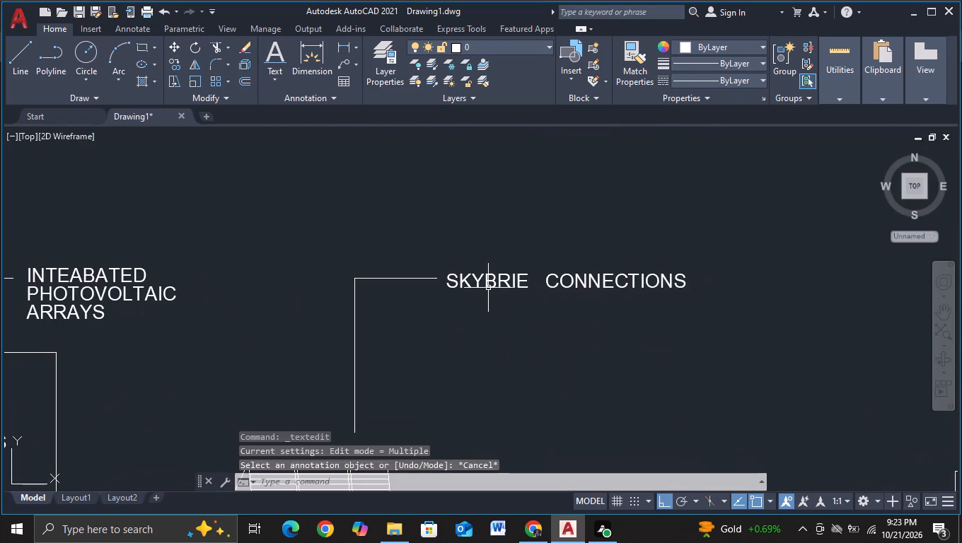
Reword the copied SKYBRIE CONNECTIONS label on the leader next after the INTEABATED PHOTOVOLTAIC ARRAYS stack as VERTICAL GARGENS and finish the text edit.
click(506, 283)
right_click(506, 283)
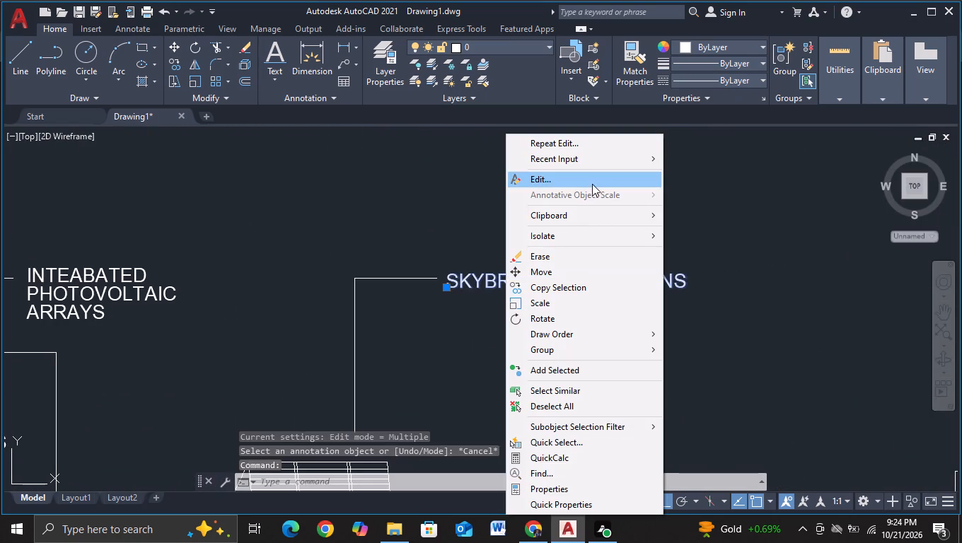
click(591, 177)
key(BackSpace)
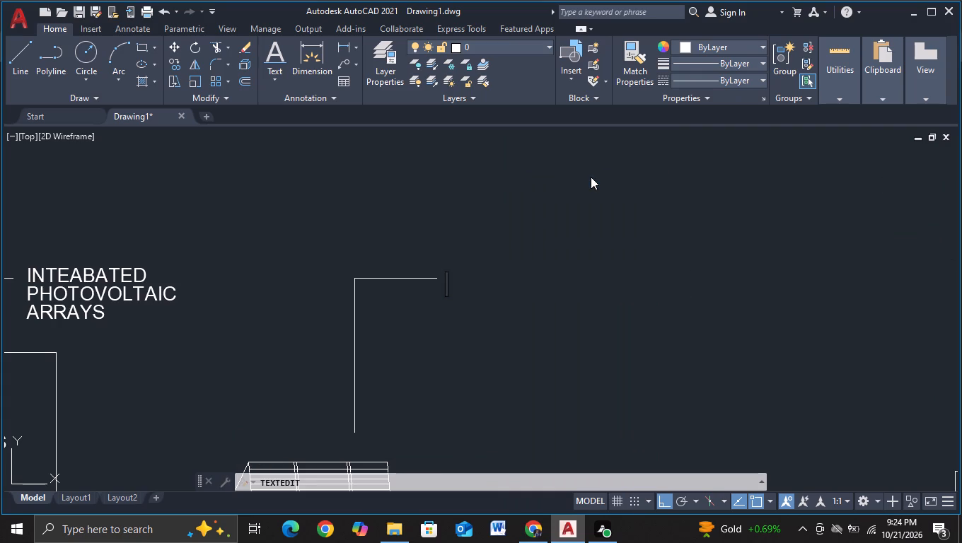
text(VW)
key(BackSpace)
text(ER)
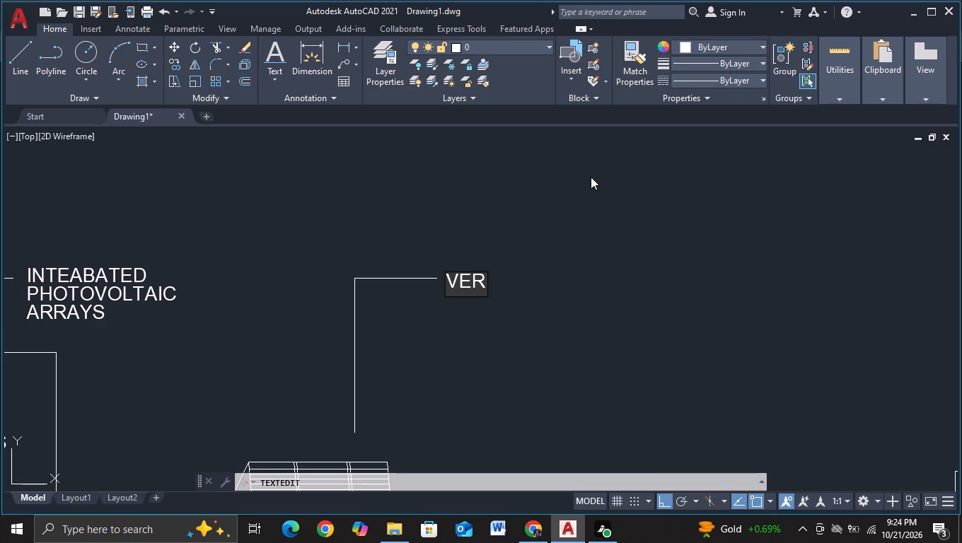
text(TICAL)
key(space)
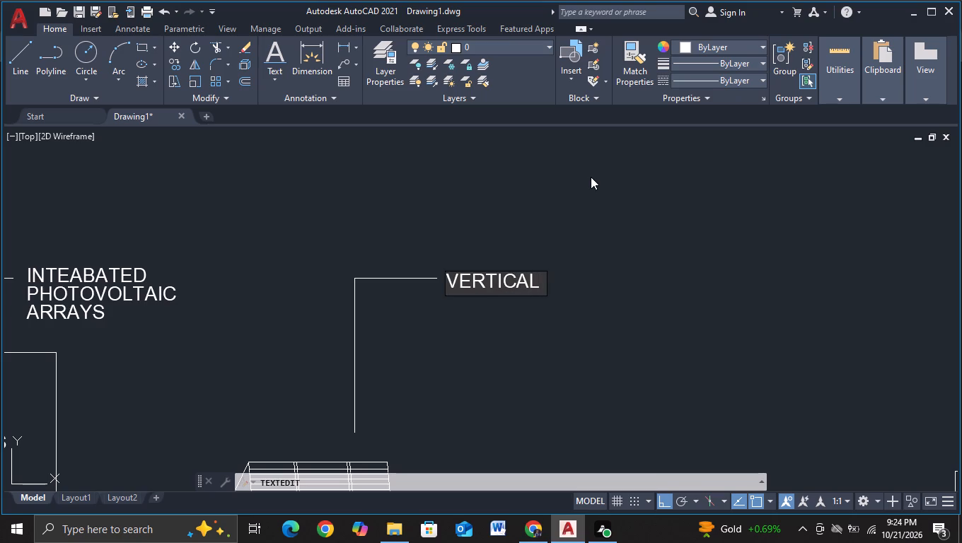
key(space)
key(space)
key(c)
key(BackSpace)
text(GA)
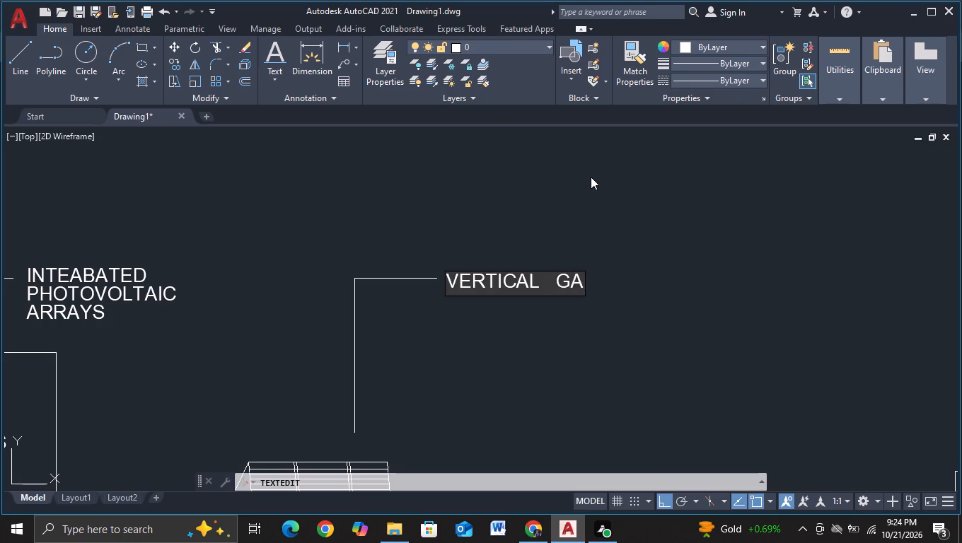
key(r)
text(GE)
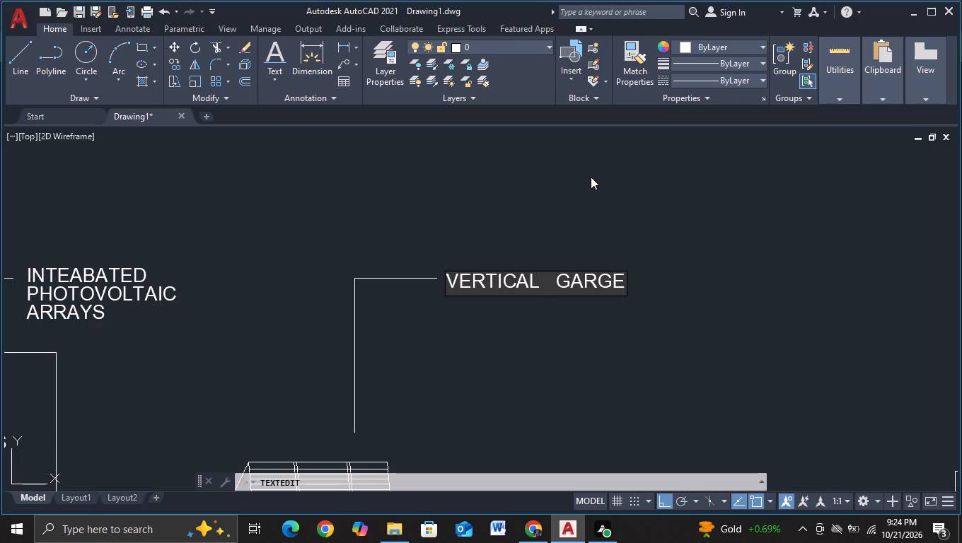
text(NS)
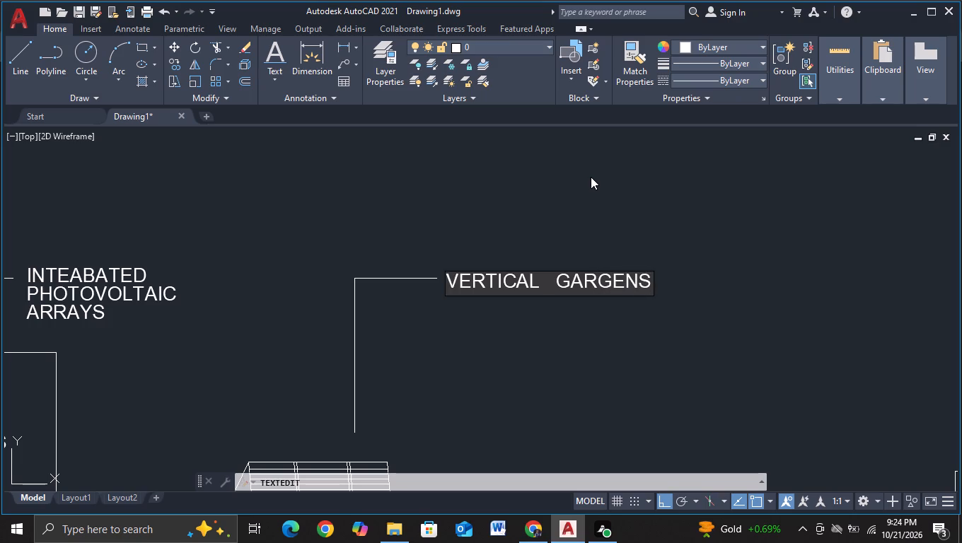
key(space)
key(space)
key(BackSpace)
click(651, 320)
scroll(664, 332, down, 1)
middle_drag(662, 337, 345, 293)
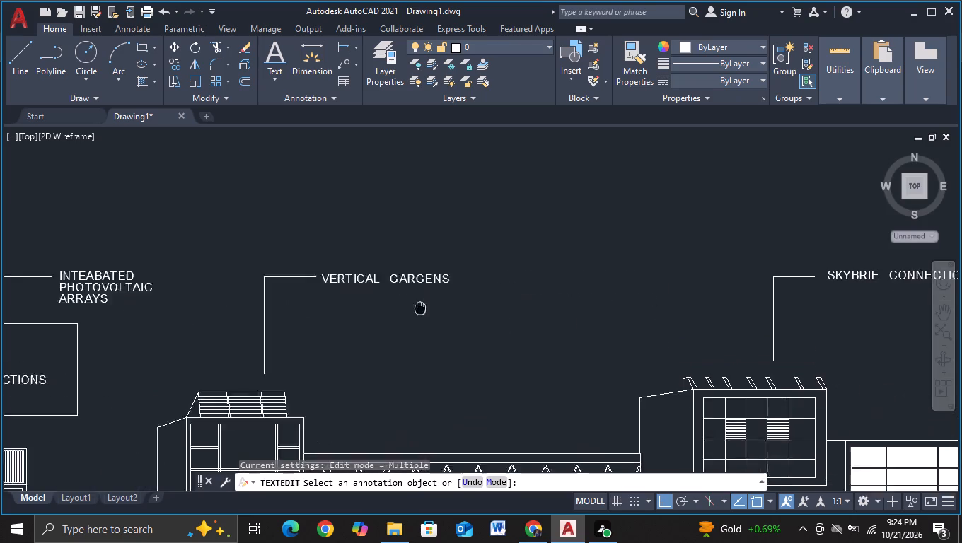
middle_drag(345, 293, 318, 287)
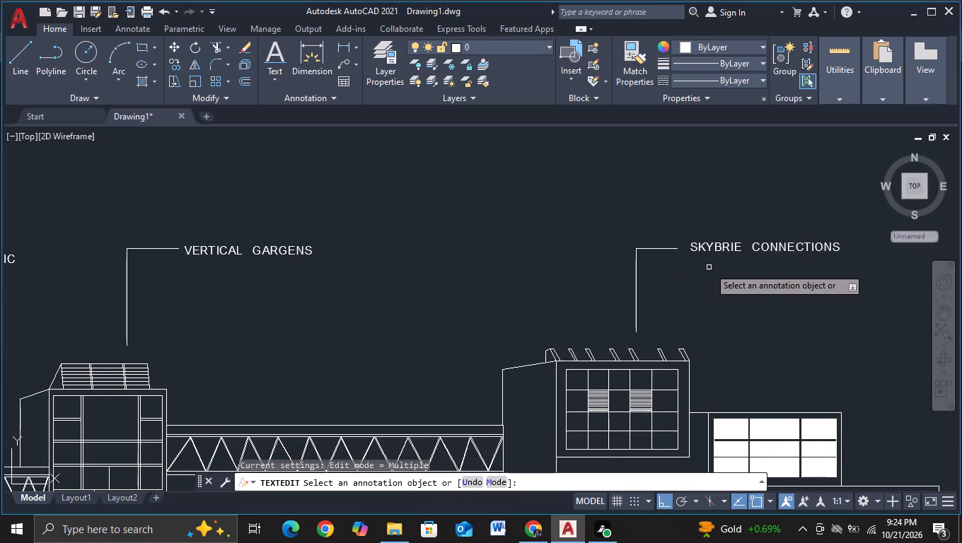
key(Escape)
Reword the copied SKYBRIE CONNECTIONS label on the elevation's last leader, beyond VERTICAL GARGENS, as ACADEMIC BLOCKS and finish the text edit.
click(722, 245)
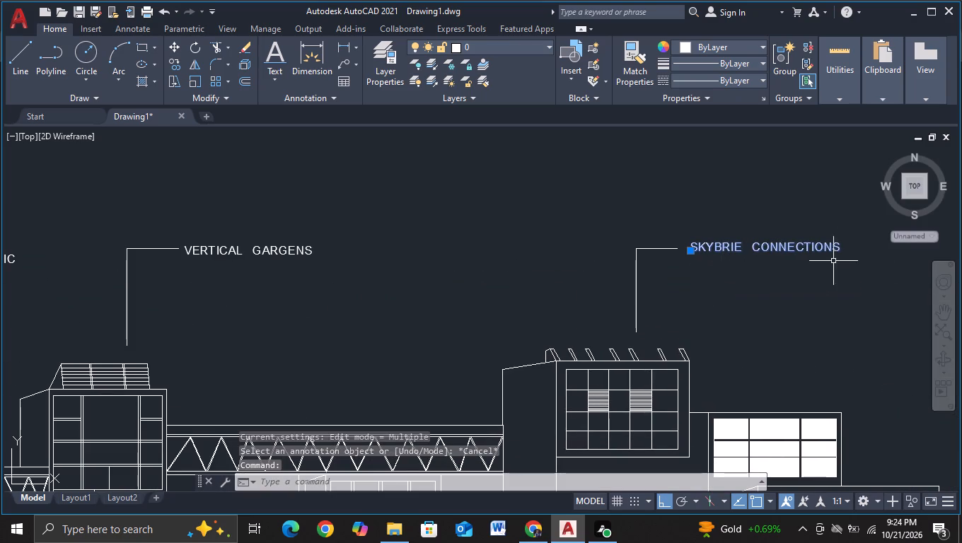
right_click(809, 254)
click(835, 175)
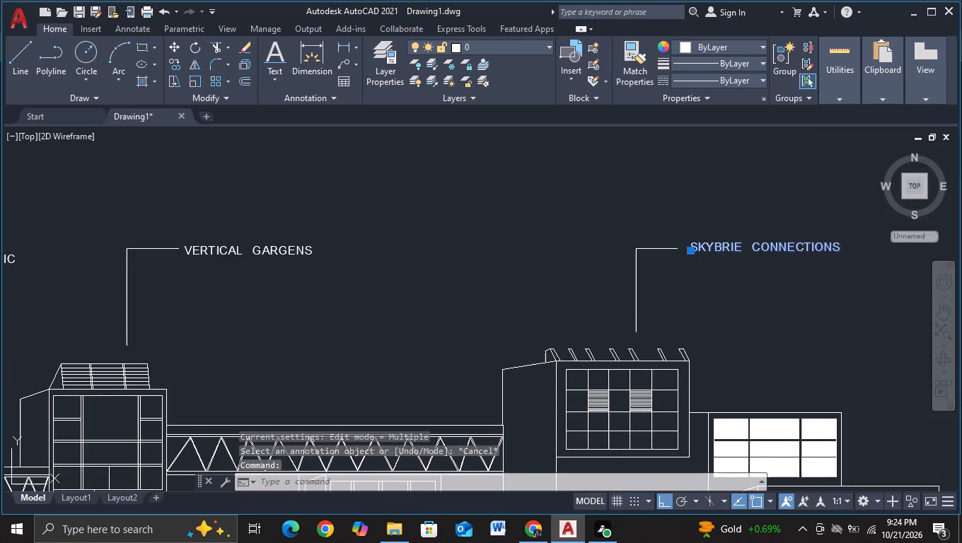
key(BackSpace)
text(AR)
key(BackSpace)
text(CA)
text(AD)
key(e)
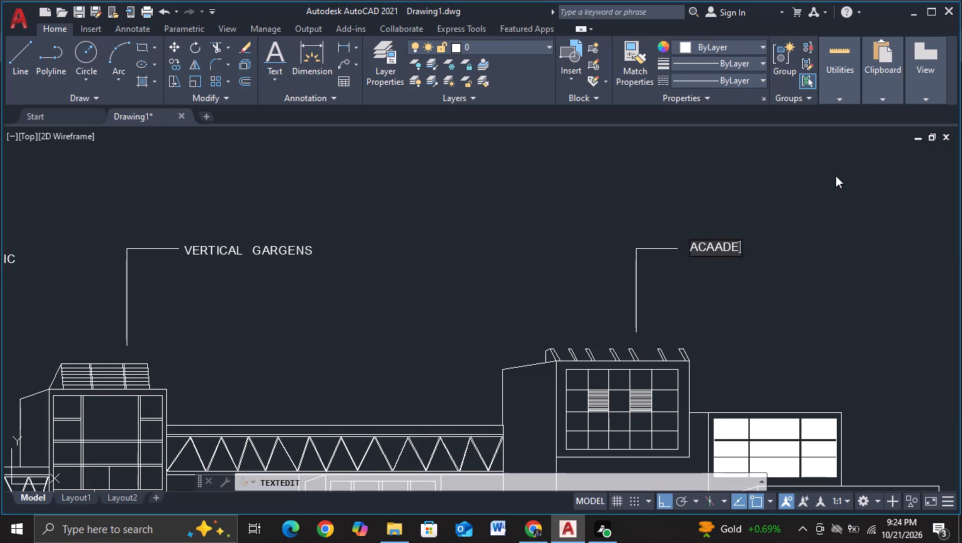
text(MIC)
key(space)
key(space)
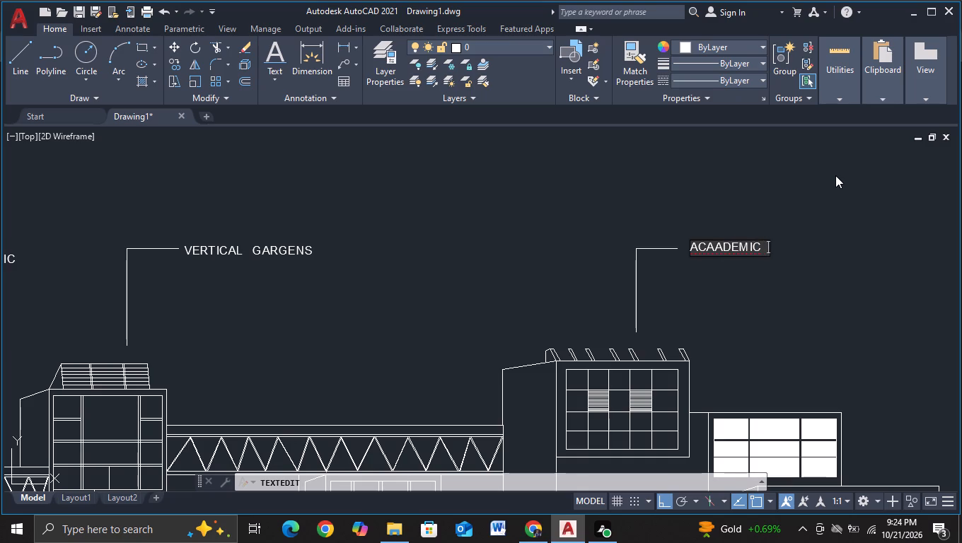
key(space)
text(BLO)
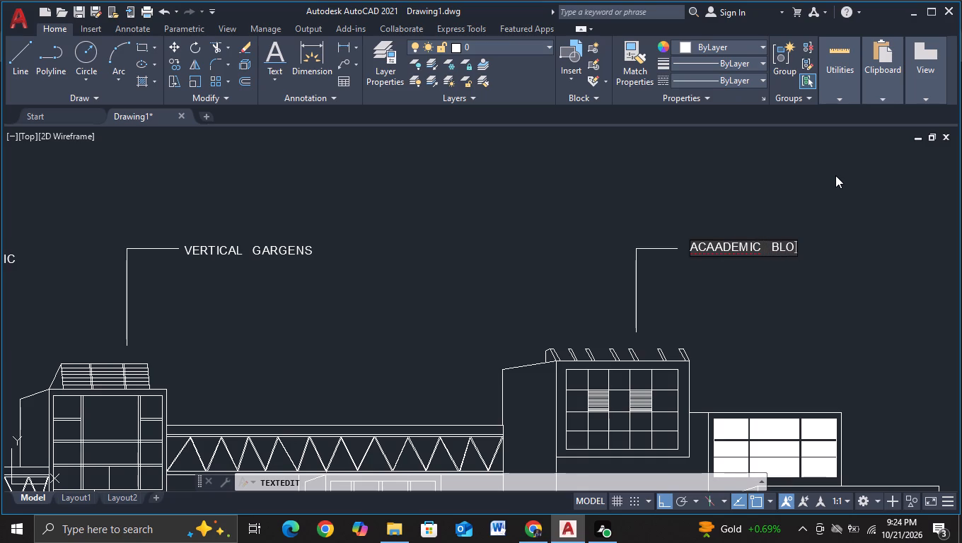
text(CKS)
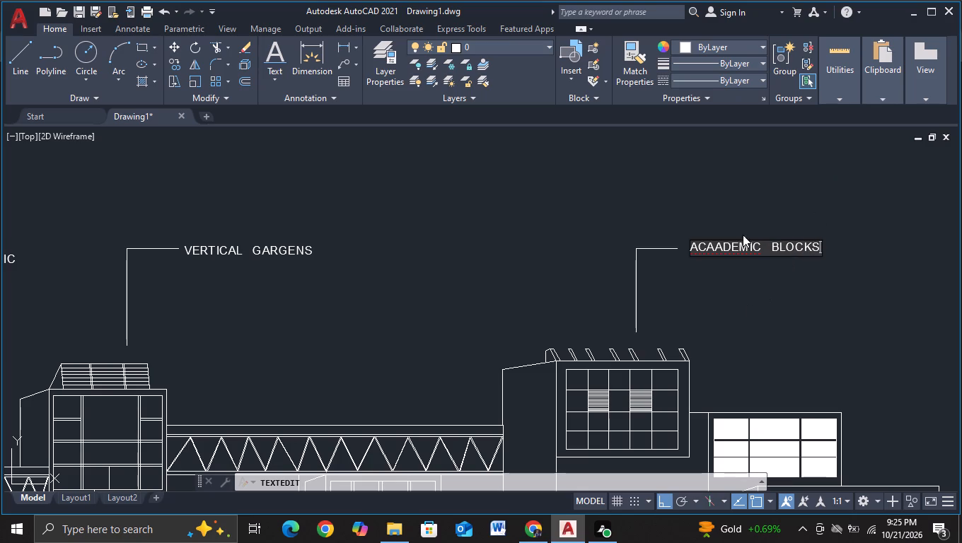
click(716, 245)
key(BackSpace)
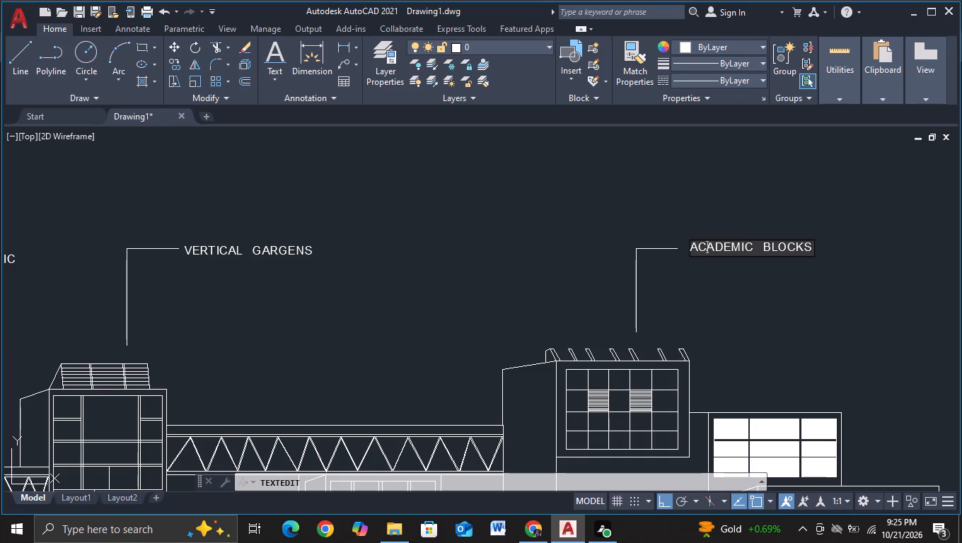
click(845, 278)
scroll(804, 329, down, 2)
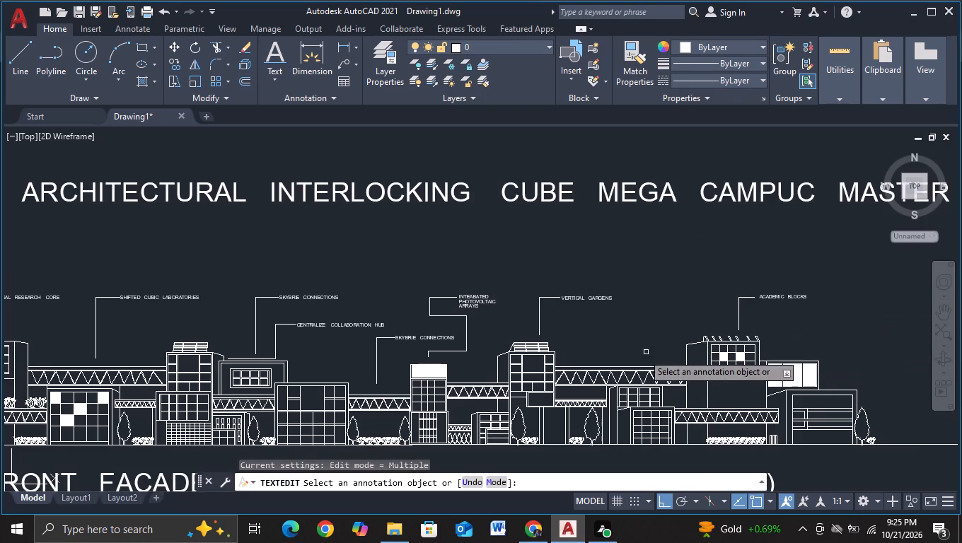
middle_drag(621, 356, 806, 325)
scroll(736, 420, down, 2)
middle_drag(771, 457, 770, 454)
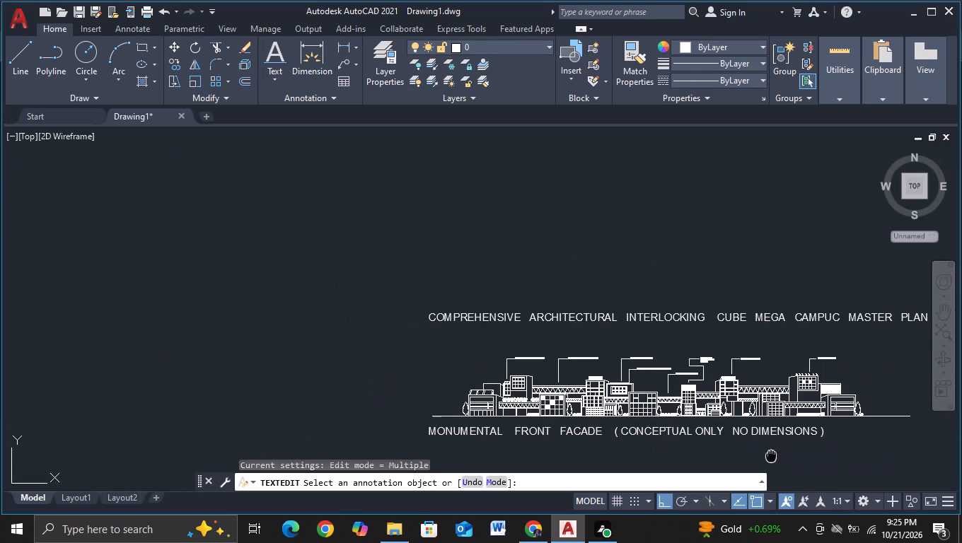
middle_drag(770, 454, 733, 368)
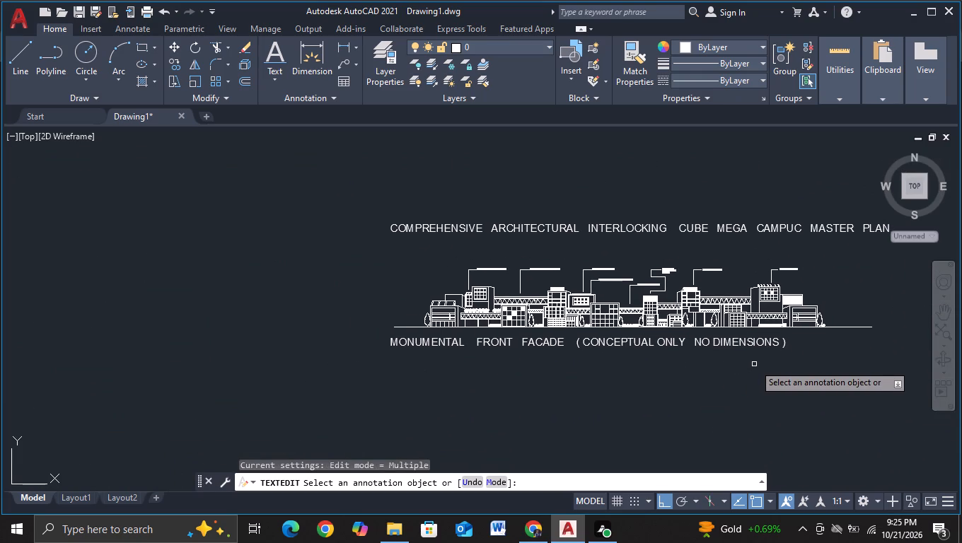
key(Escape)
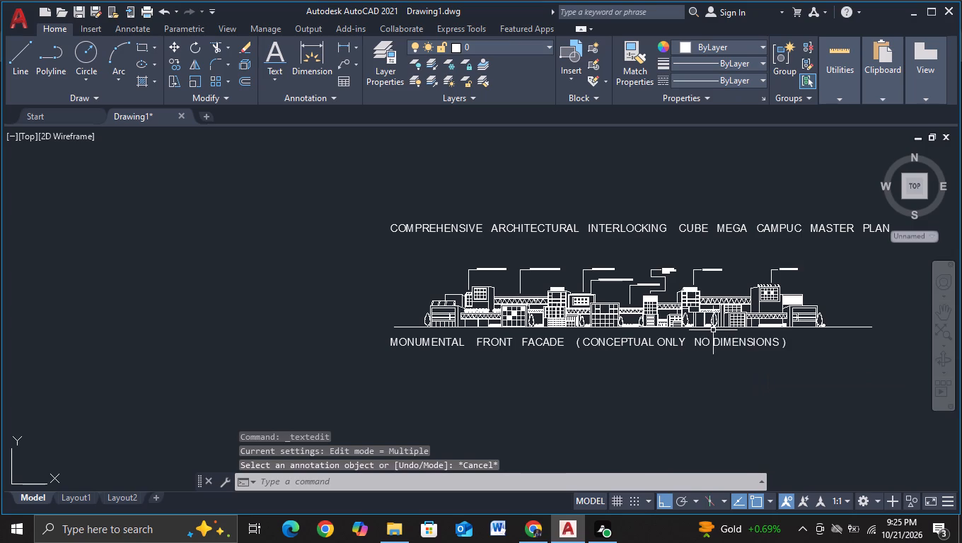
key(Escape)
Draw a horizontal line about 45172 units long well below the MONUMENTAL FRONT FACADE title, aligned with both ends of the ground line.
click(18, 73)
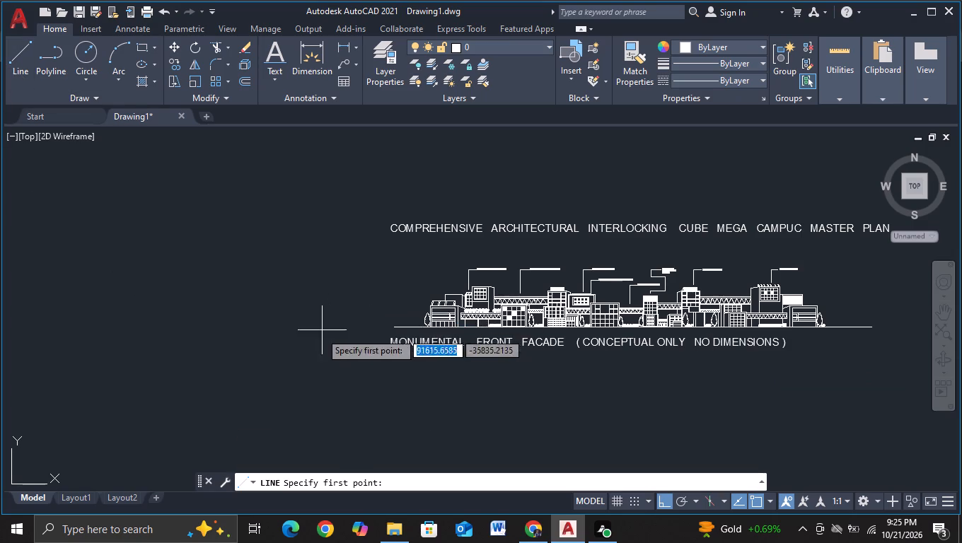
middle_drag(318, 335, 352, 257)
middle_drag(486, 387, 369, 390)
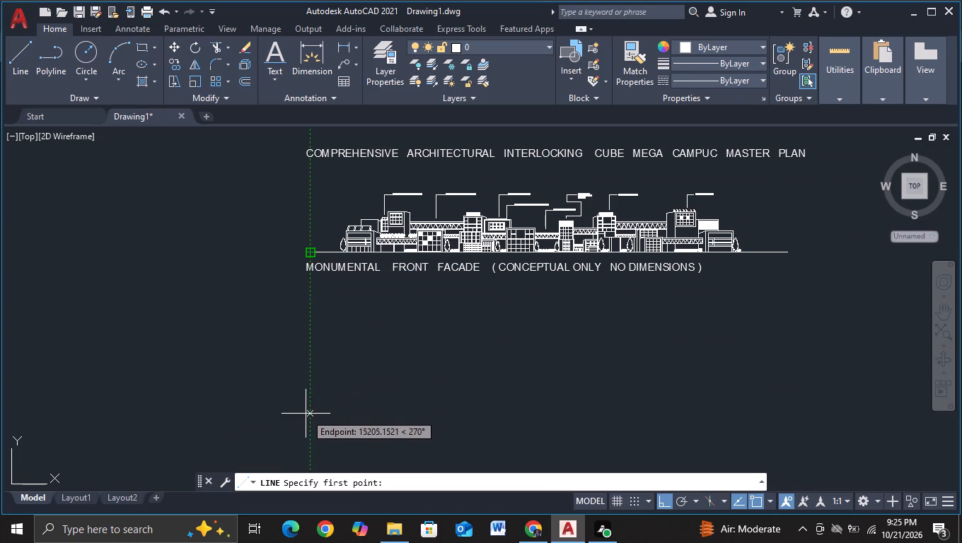
click(308, 420)
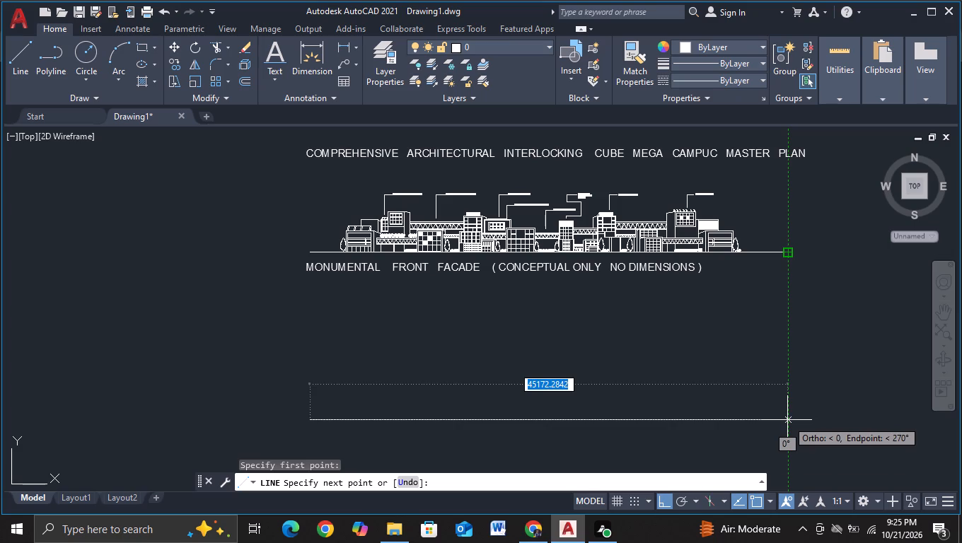
click(787, 420)
key(Escape)
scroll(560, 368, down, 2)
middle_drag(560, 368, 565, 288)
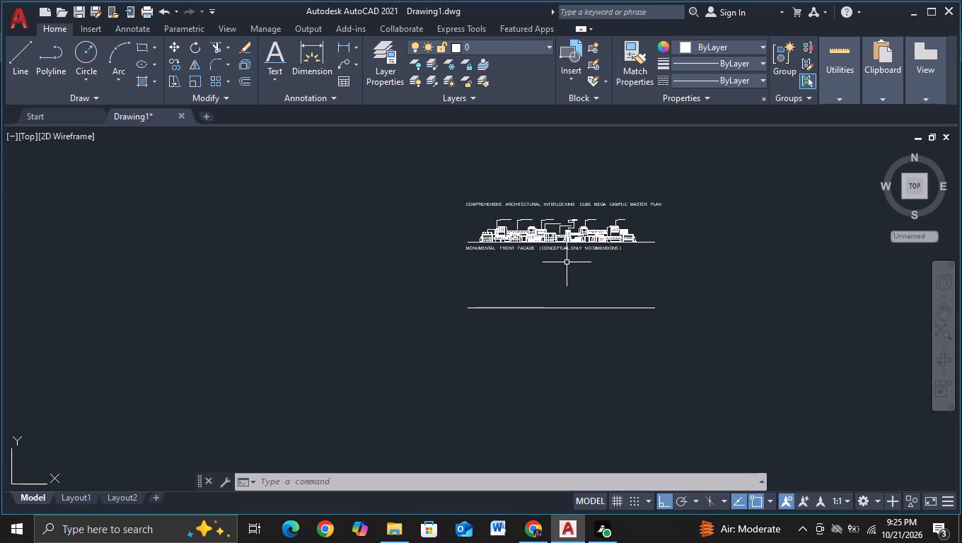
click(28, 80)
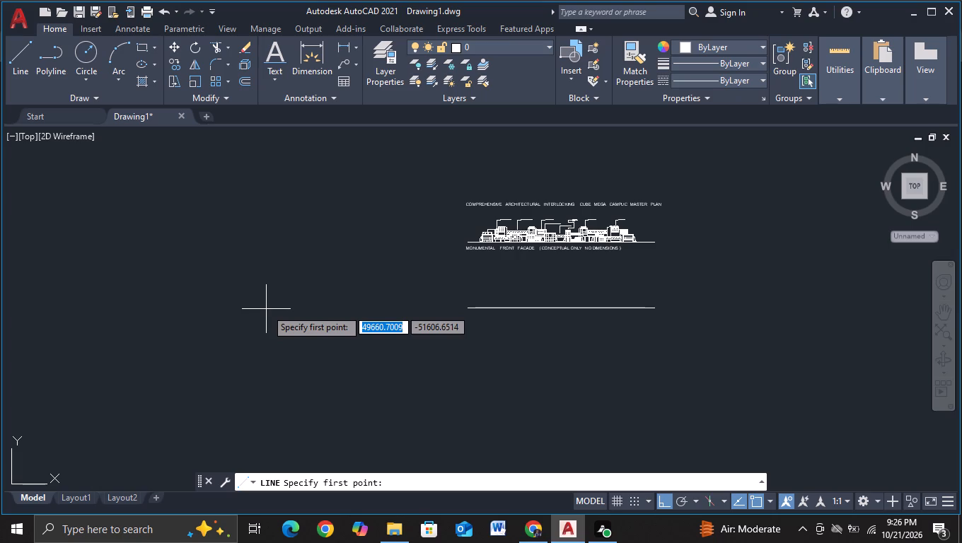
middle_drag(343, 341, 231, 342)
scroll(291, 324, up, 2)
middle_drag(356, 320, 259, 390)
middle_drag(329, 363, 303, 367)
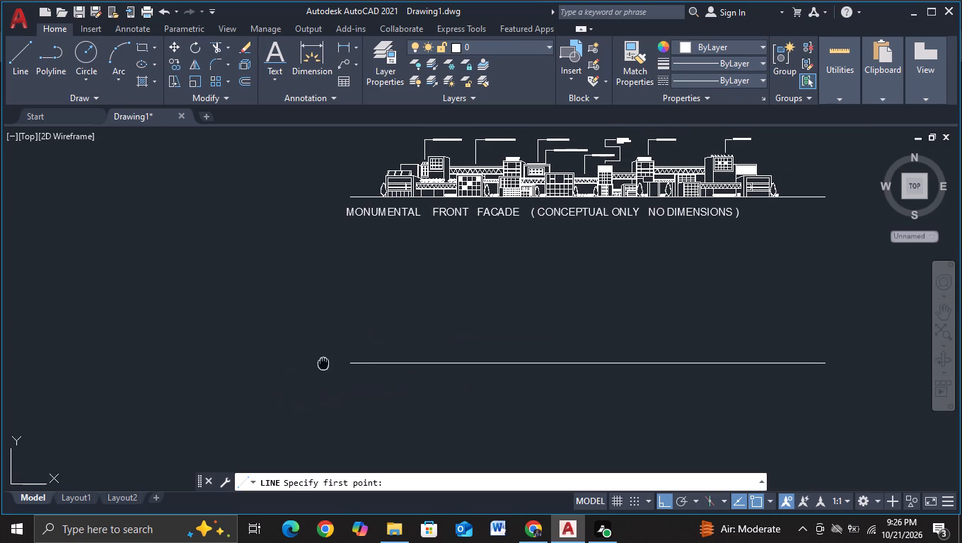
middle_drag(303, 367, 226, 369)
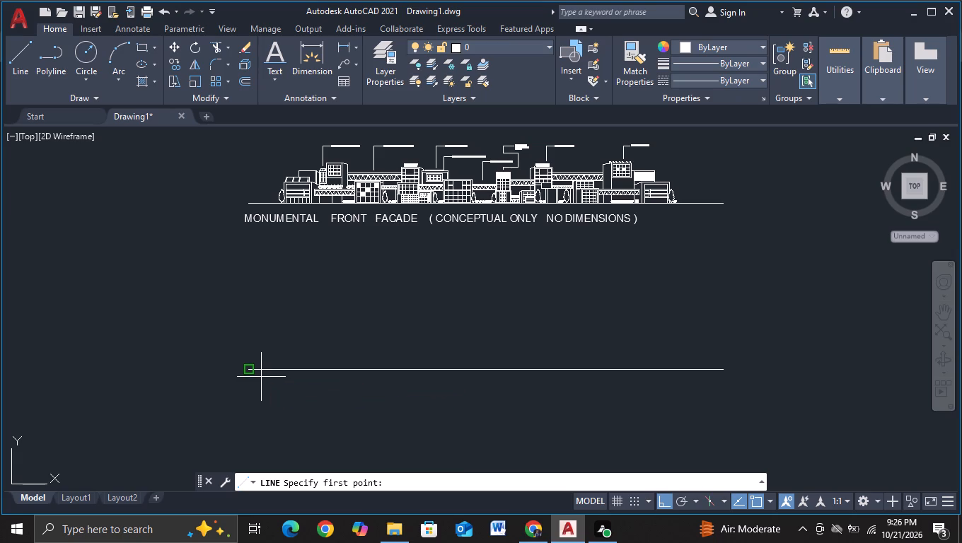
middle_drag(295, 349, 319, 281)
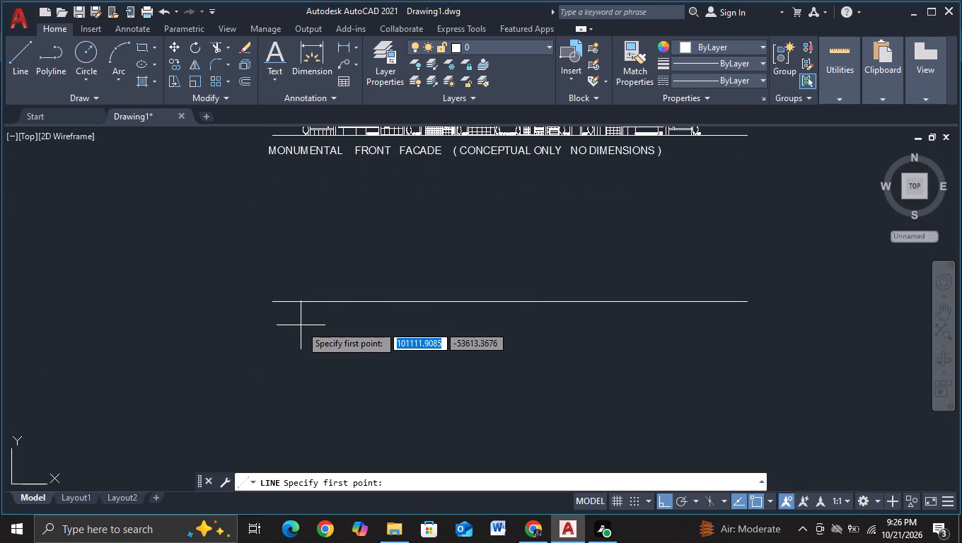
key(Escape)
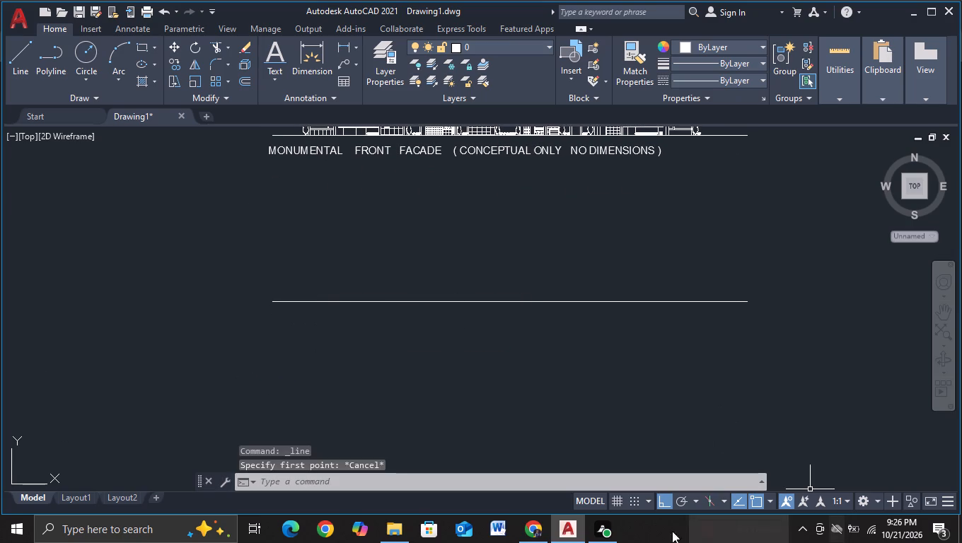
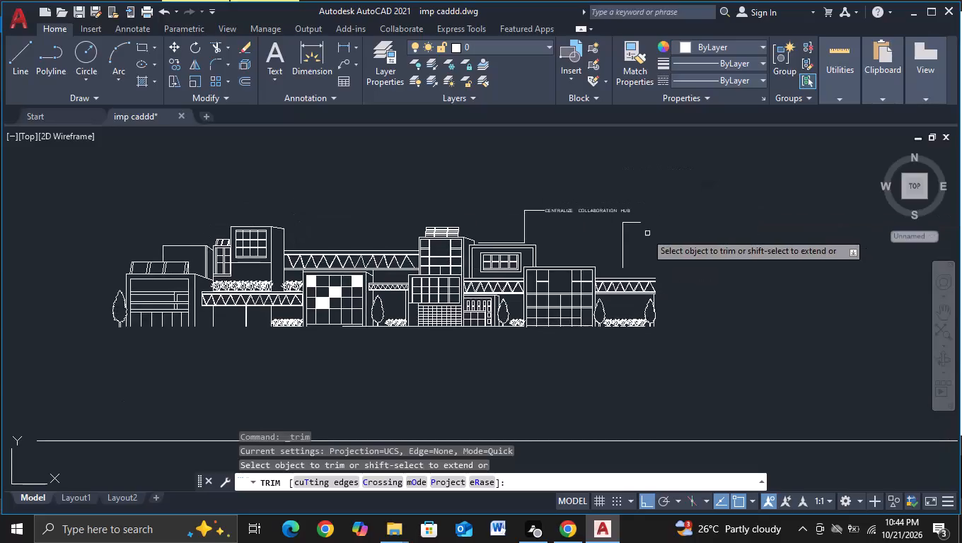
Trim away the empty leader, both its vertical and short horizontal lines, above the far end of the elevation copy.
scroll(640, 230, up, 1)
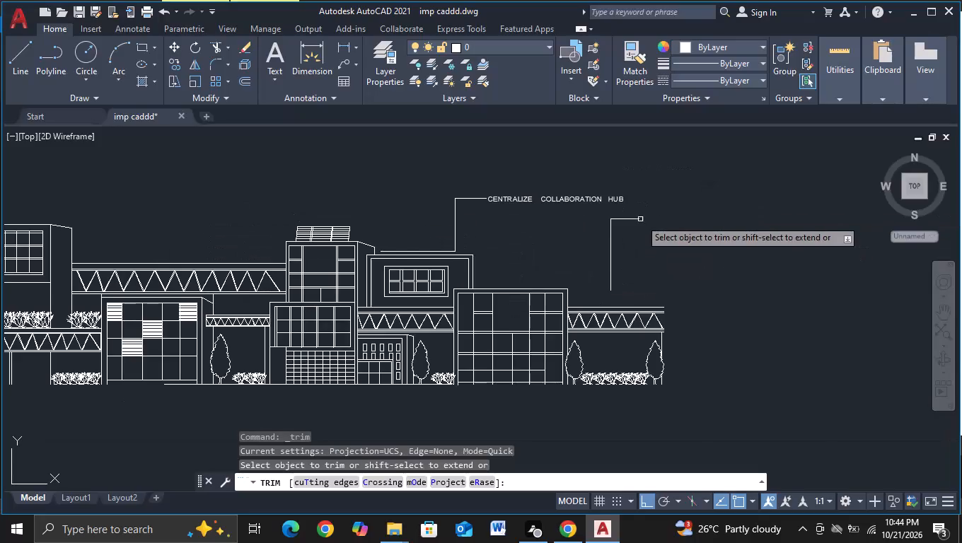
drag(589, 244, 662, 257)
click(670, 242)
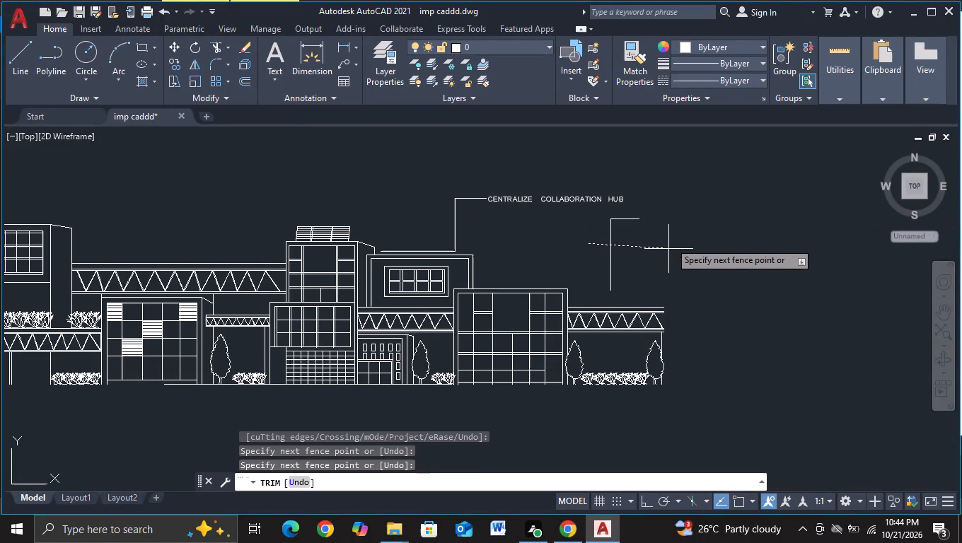
click(629, 216)
click(629, 233)
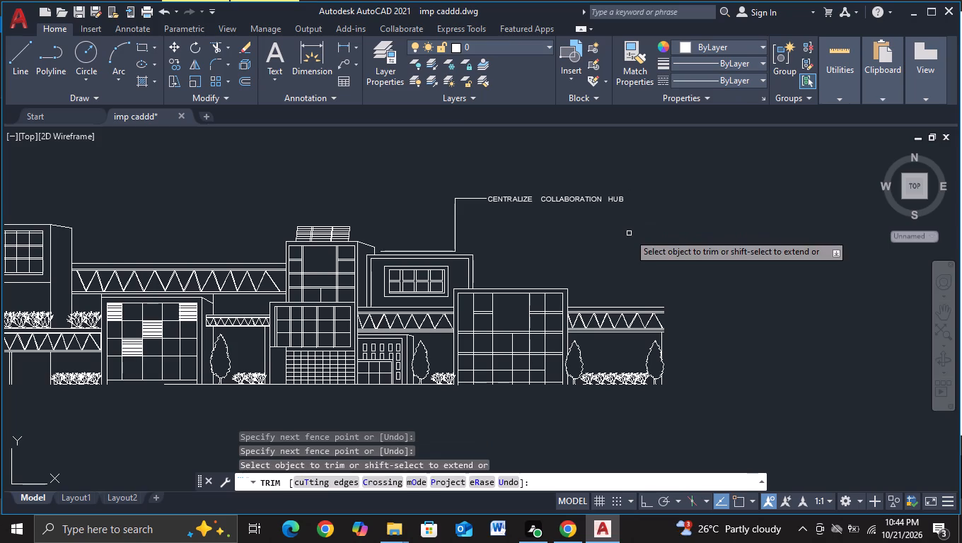
Remove the CENTRALIZE COLLABORATION HUB label from the elevation copy, trimming its leader lines and erasing the text.
drag(449, 220, 487, 218)
scroll(462, 222, up, 2)
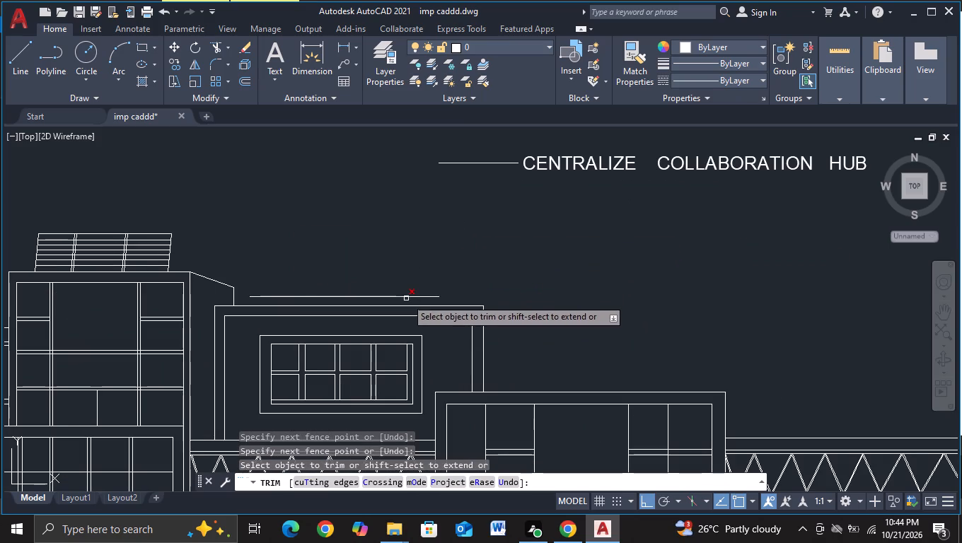
click(406, 297)
drag(485, 152, 497, 211)
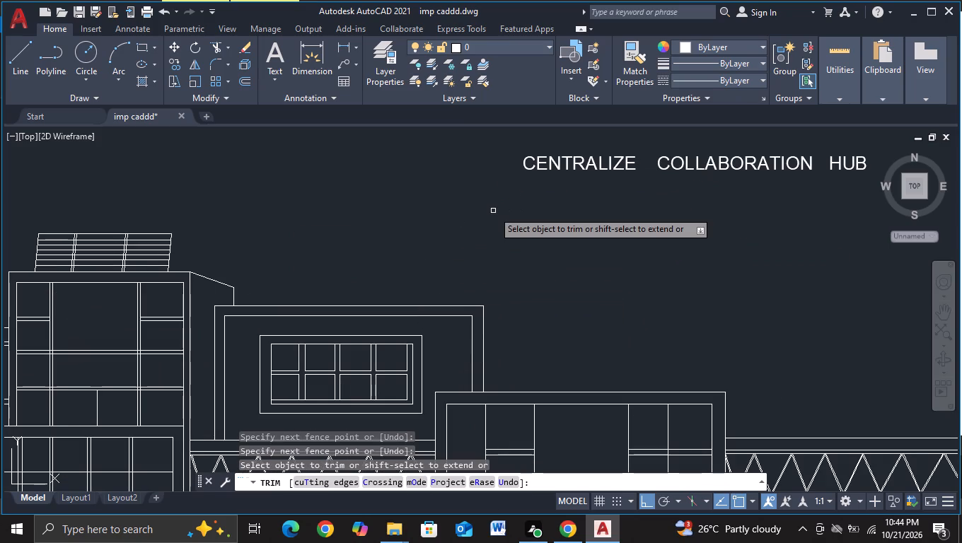
key(Escape)
click(548, 159)
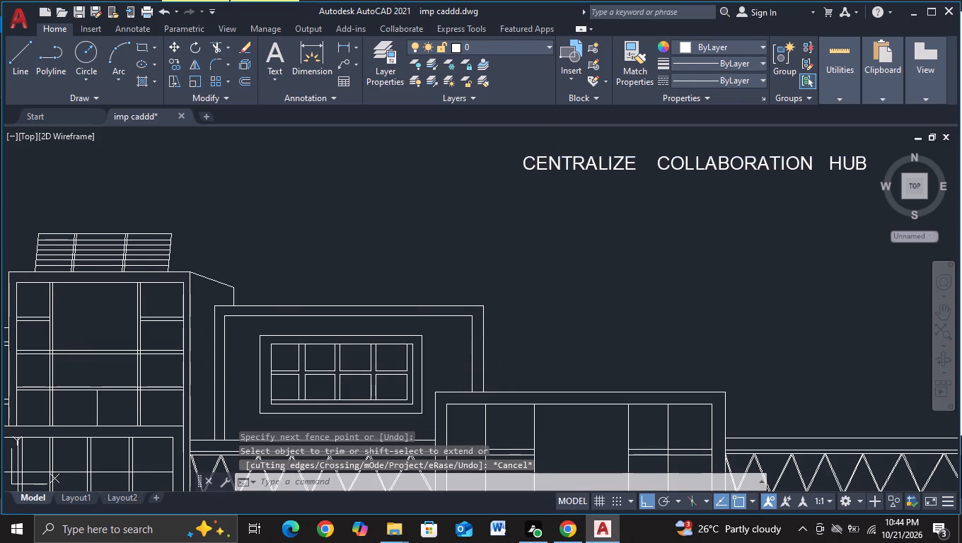
key(Delete)
key(Escape)
Examine the cleaned elevation copy along its full length and its position above the new base line.
scroll(548, 159, up, 1)
scroll(548, 159, down, 4)
middle_drag(550, 180, 712, 194)
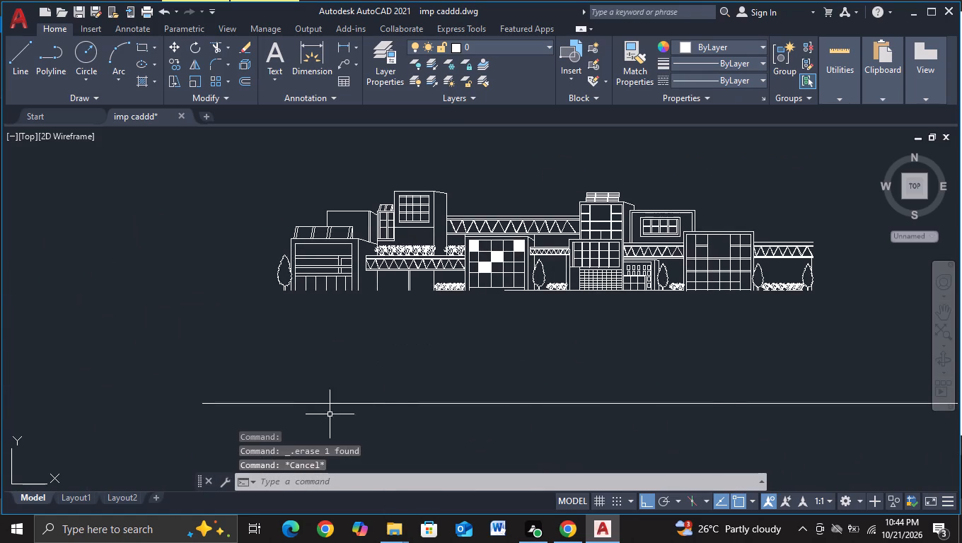
middle_drag(412, 326, 481, 320)
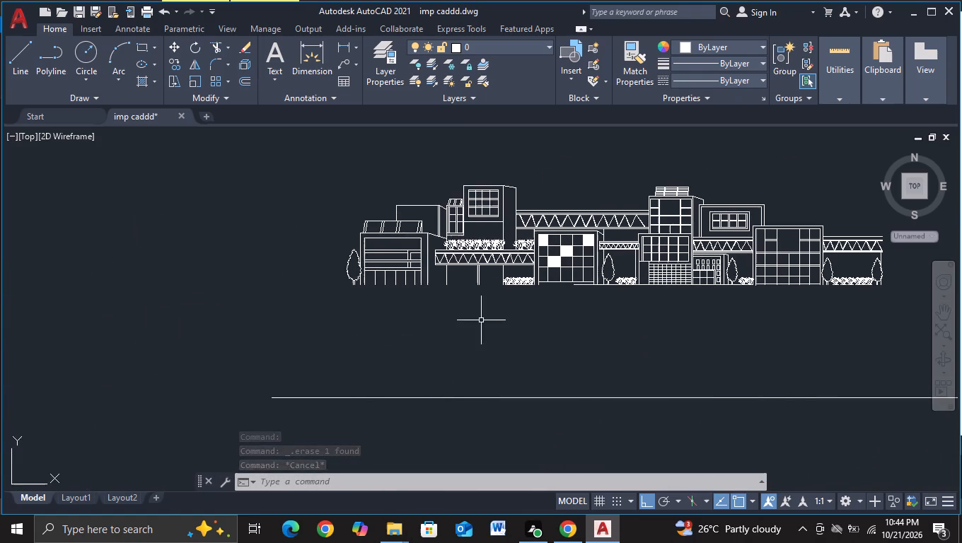
scroll(481, 320, up, 2)
middle_drag(390, 324, 446, 371)
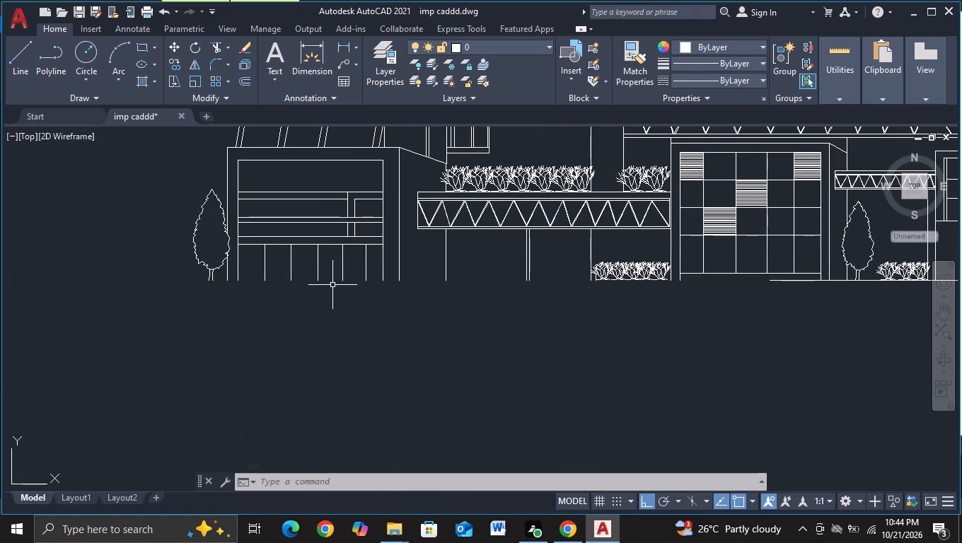
middle_drag(333, 285, 297, 307)
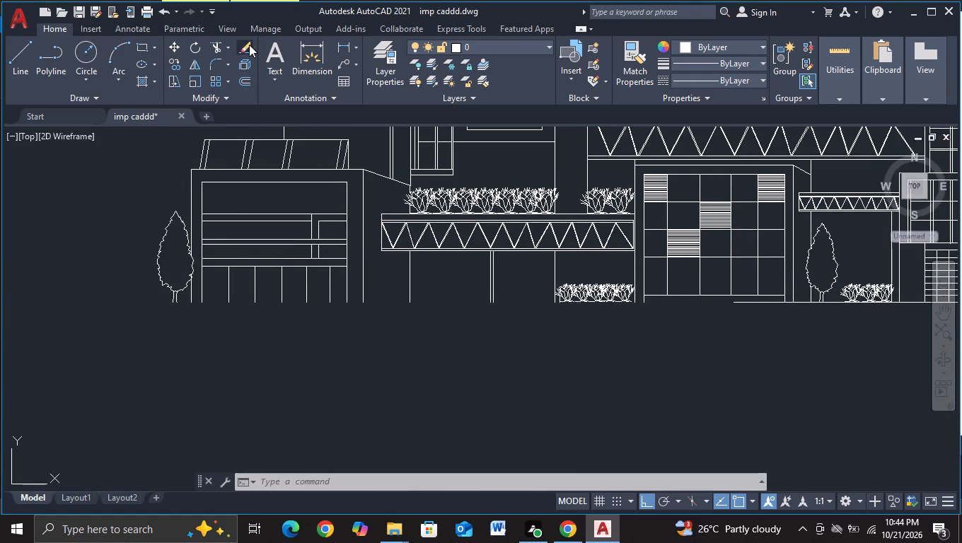
scroll(441, 346, down, 2)
middle_drag(565, 364, 276, 323)
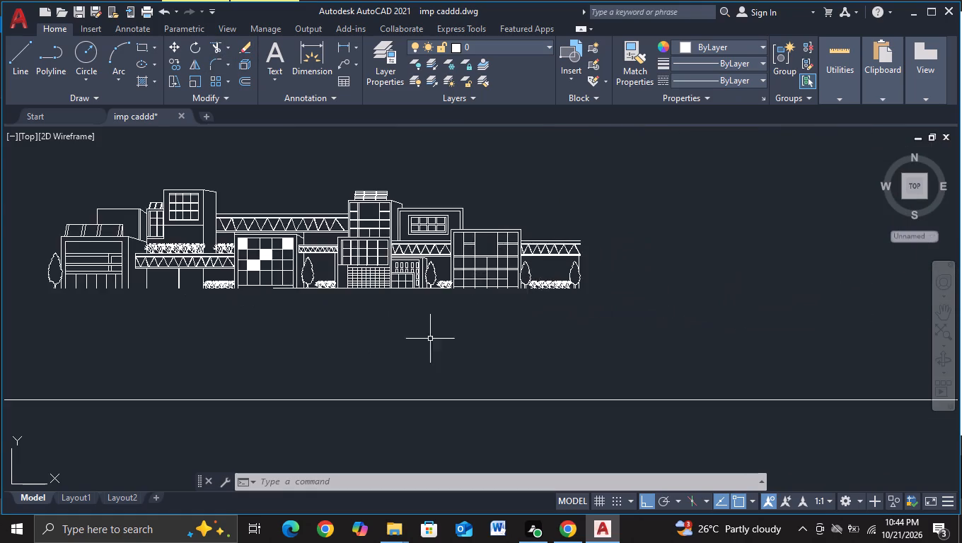
scroll(497, 341, up, 1)
scroll(497, 341, down, 3)
scroll(511, 337, up, 2)
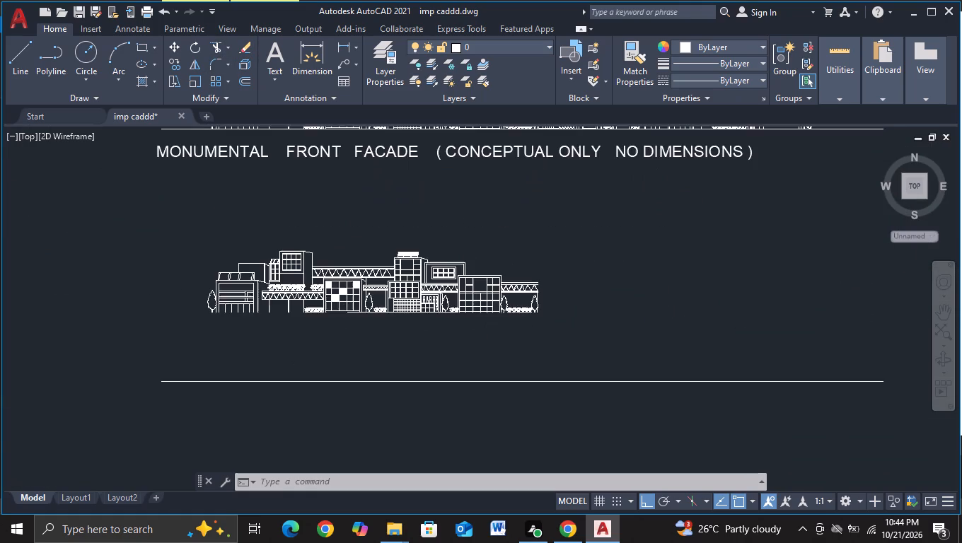
scroll(547, 328, up, 1)
middle_drag(518, 345, 548, 327)
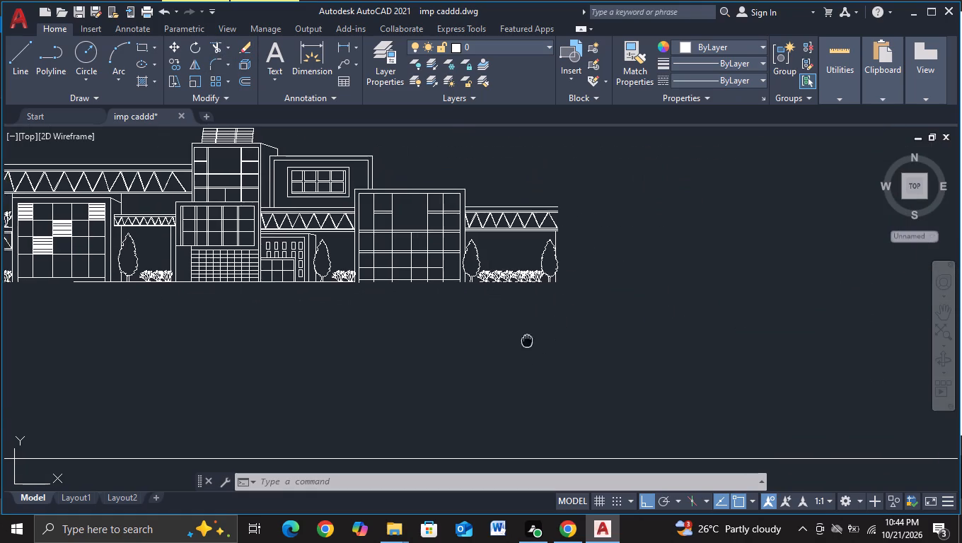
middle_drag(548, 327, 618, 301)
middle_drag(461, 329, 528, 328)
middle_drag(526, 325, 540, 410)
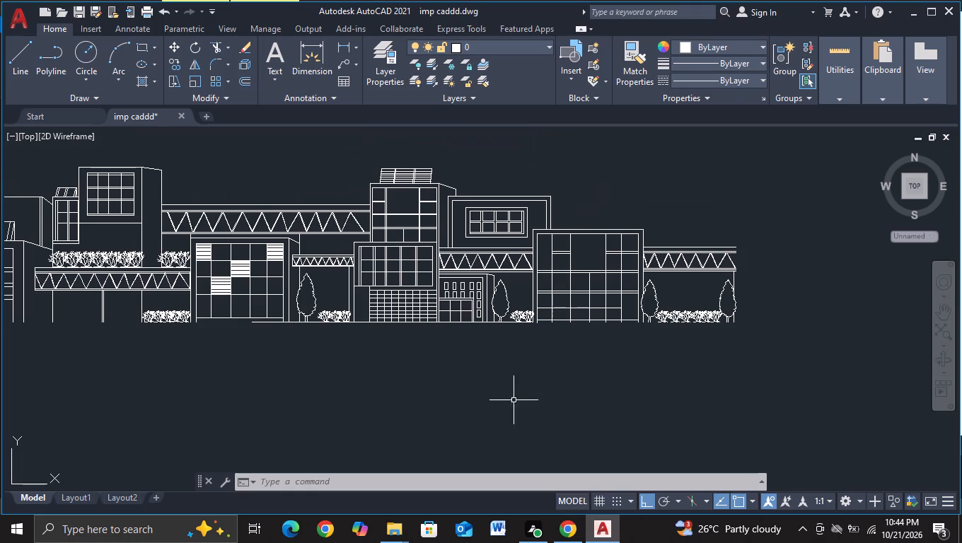
middle_drag(487, 386, 579, 378)
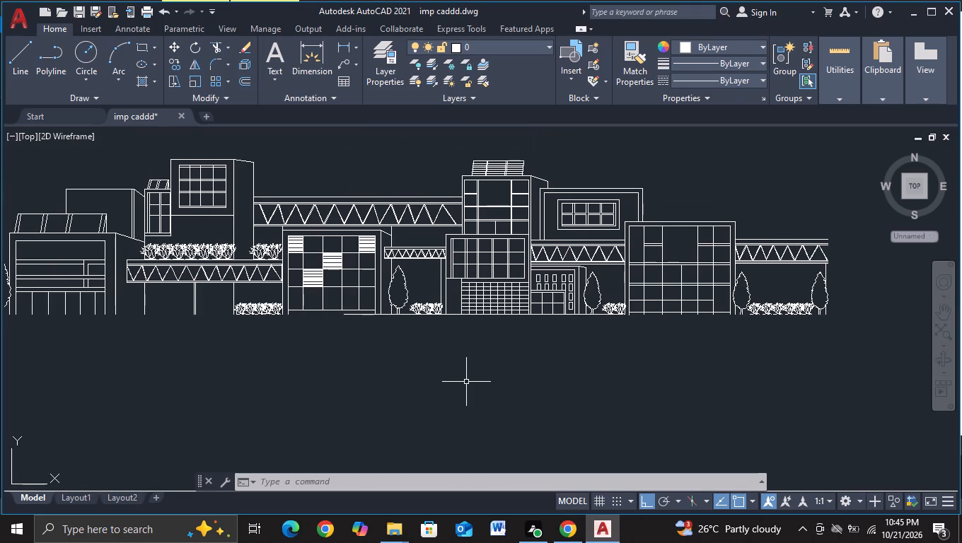
middle_drag(456, 383, 463, 369)
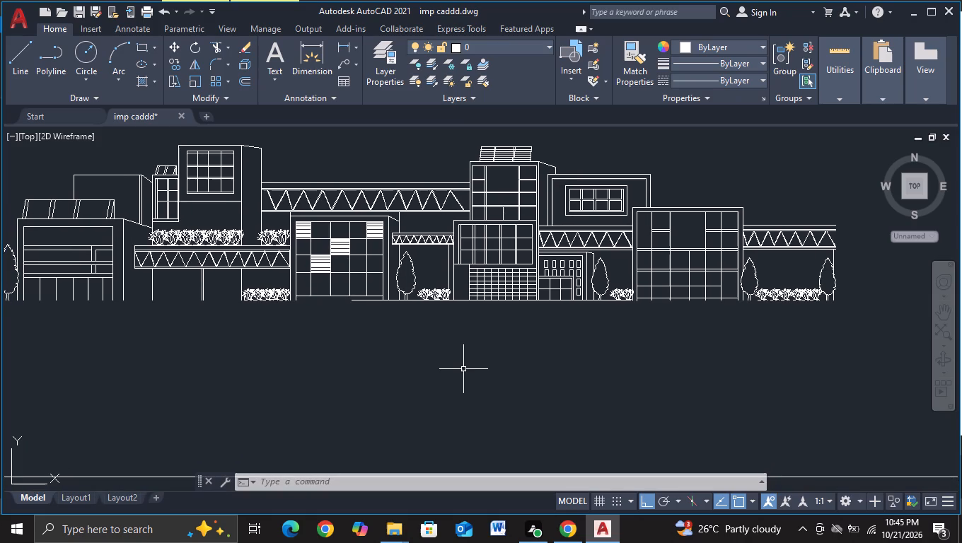
middle_drag(361, 365, 529, 367)
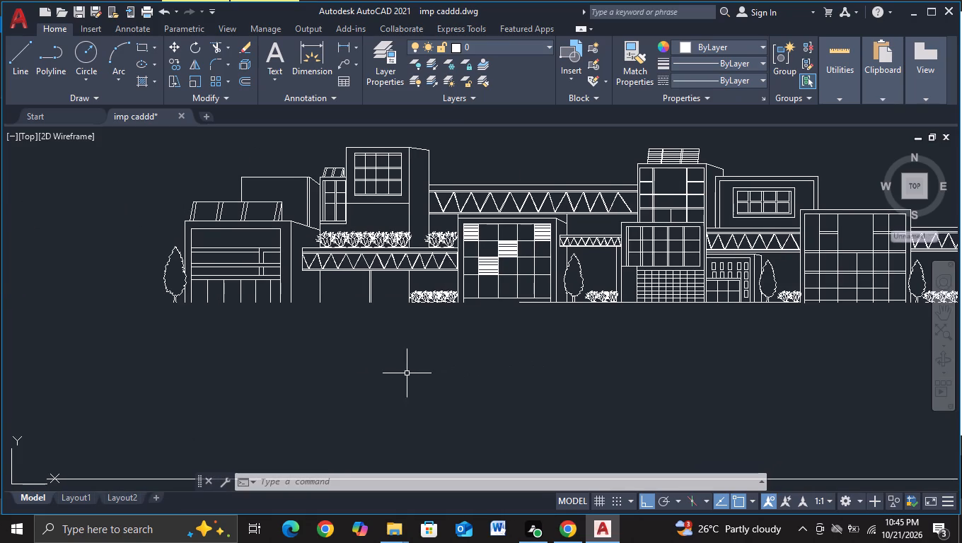
middle_drag(385, 370, 397, 392)
key(Escape)
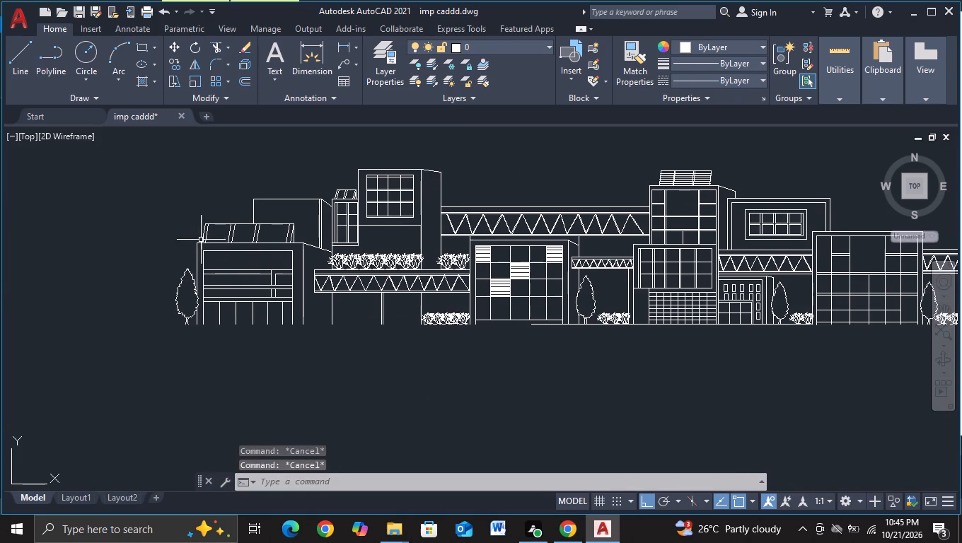
Move the low end building, its tree and the adjoining narrow window bay straight up by a freehand distance, with object snap off.
click(156, 165)
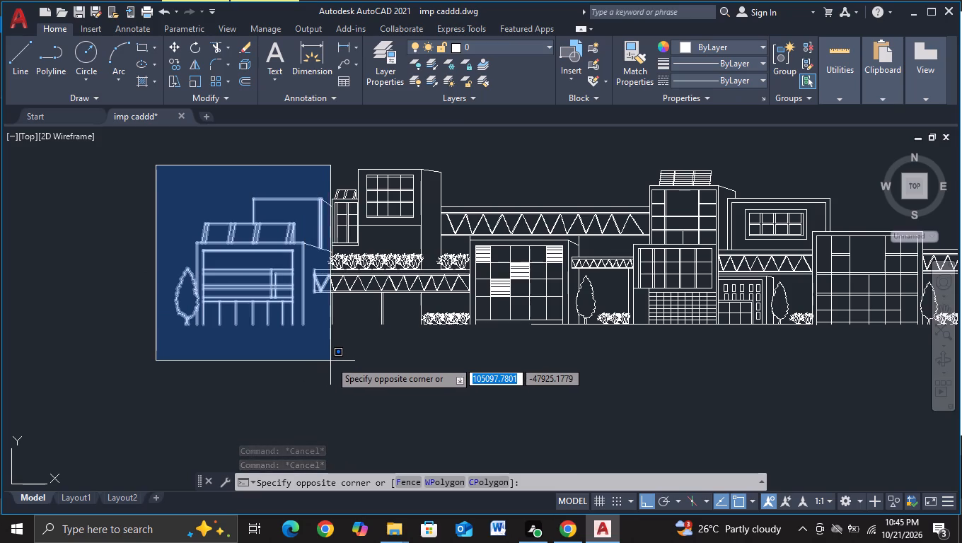
scroll(331, 361, up, 2)
middle_drag(299, 356, 328, 500)
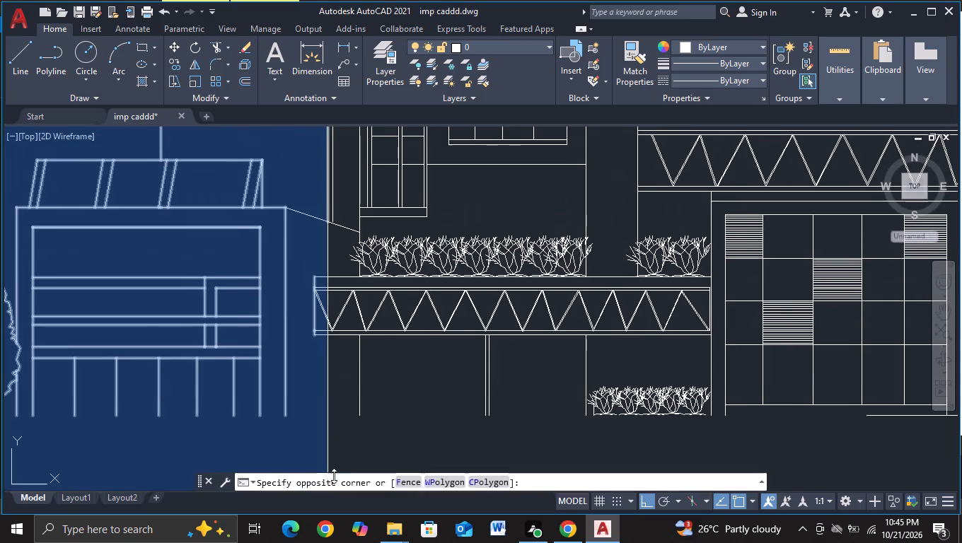
scroll(347, 455, down, 1)
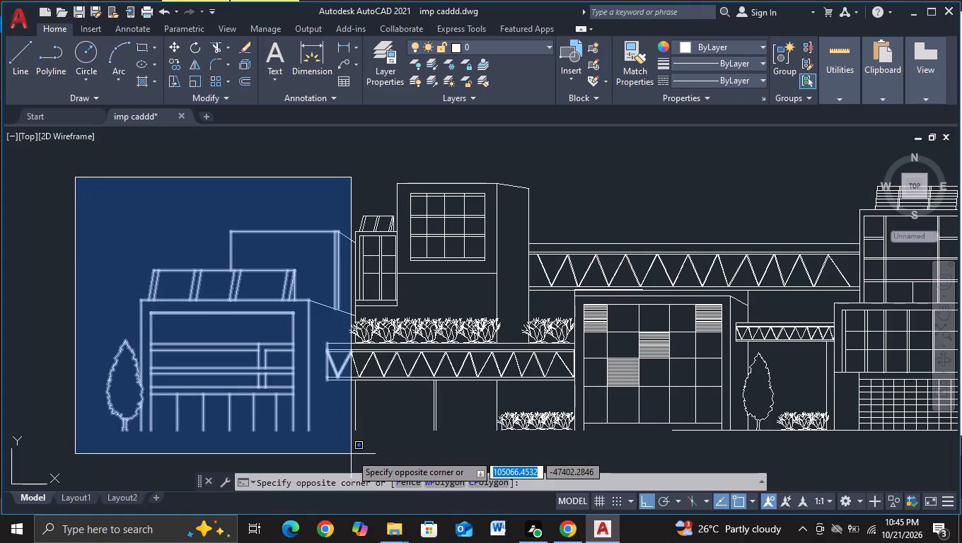
click(398, 440)
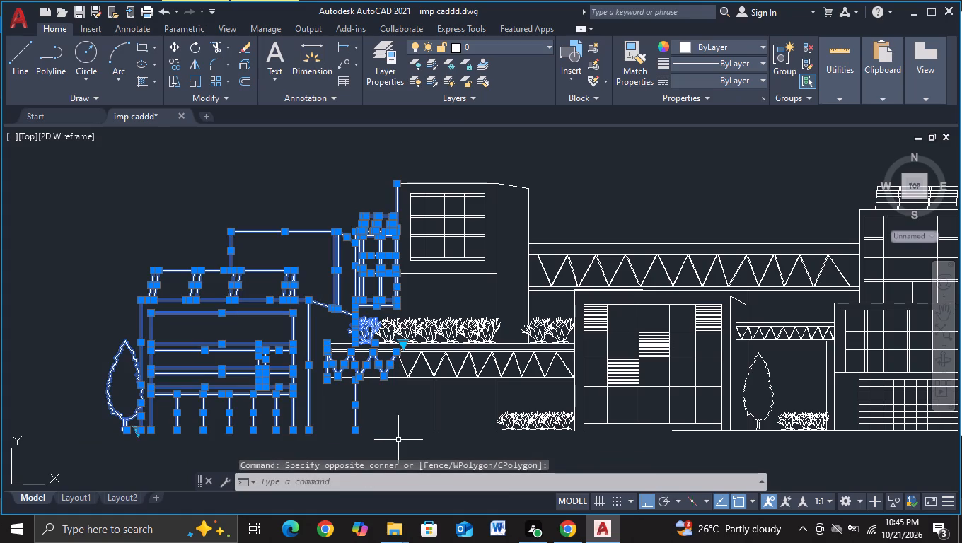
key(m)
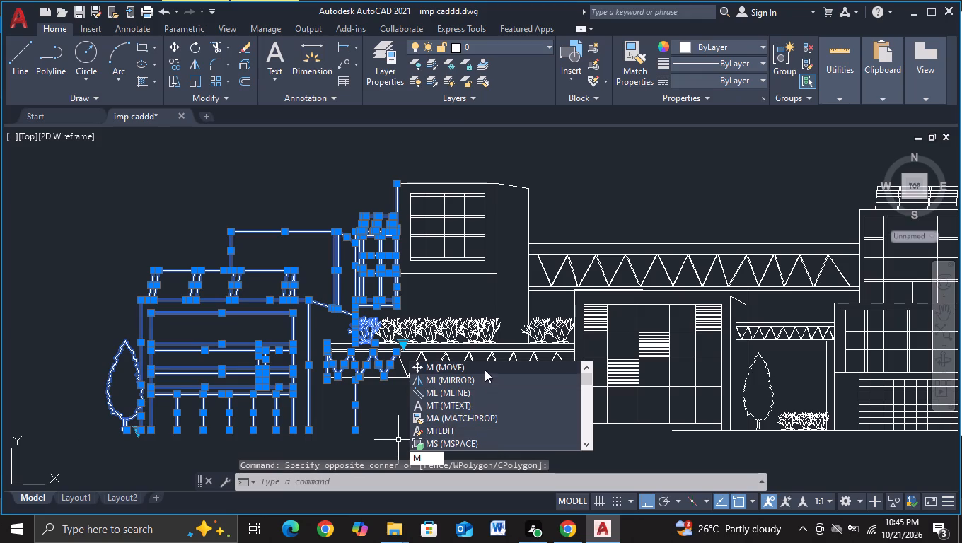
click(485, 370)
click(319, 355)
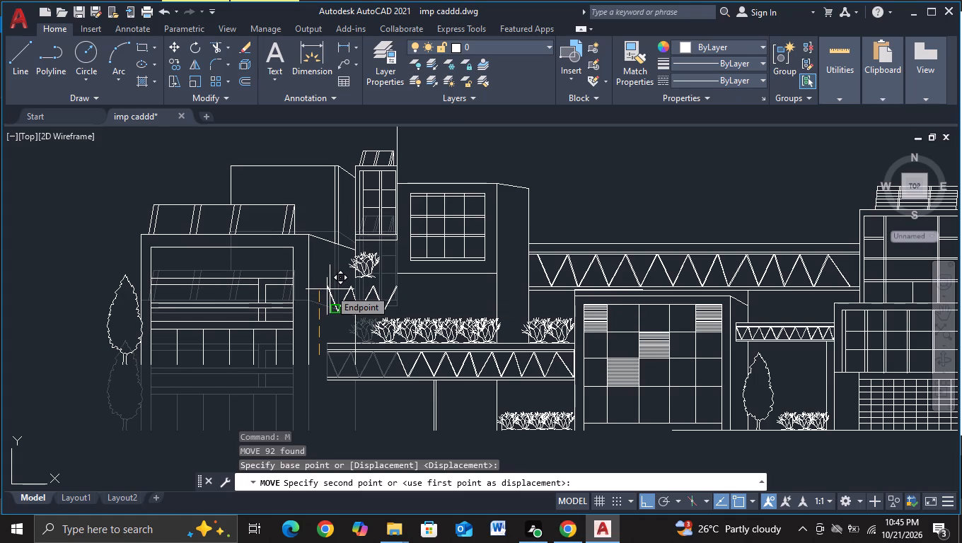
key(F3)
click(330, 289)
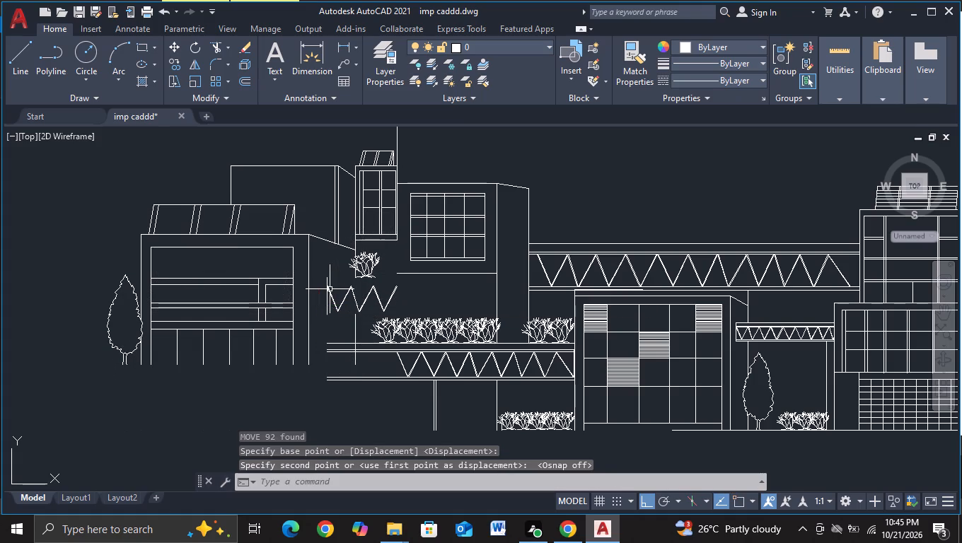
key(Escape)
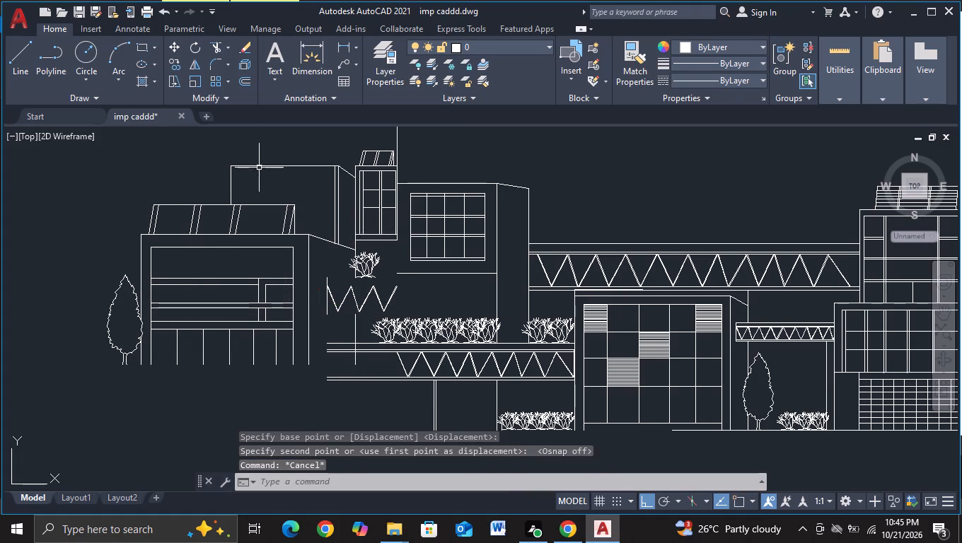
Trim away the displaced truss zigzag beside the raised end building and cut its vertical end line.
click(212, 46)
scroll(376, 291, up, 2)
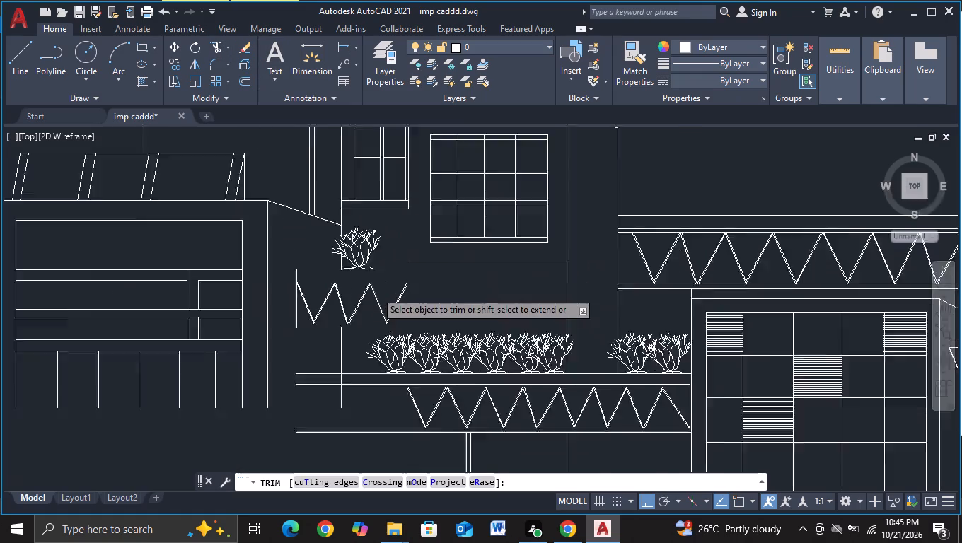
drag(255, 333, 434, 311)
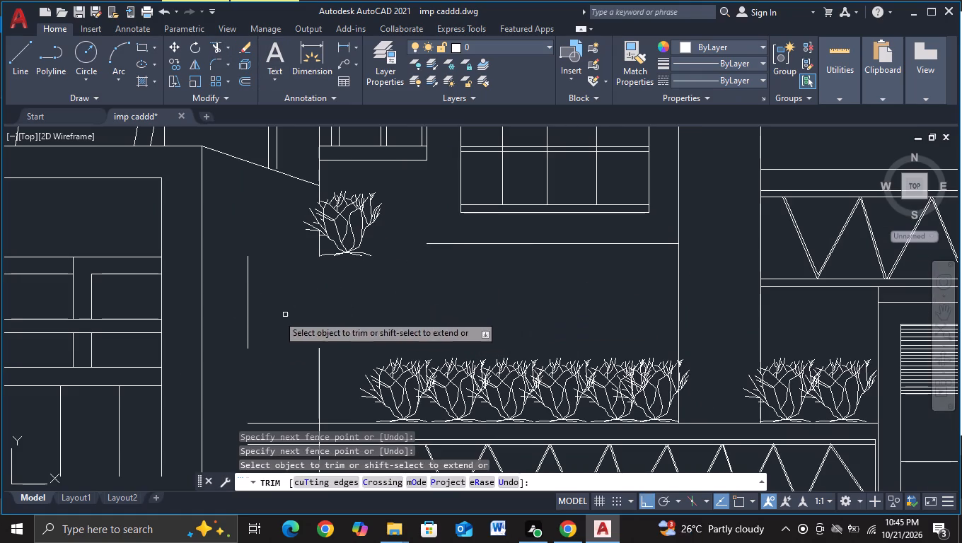
drag(235, 313, 320, 320)
key(Escape)
Erase the single displaced shrub below the raised narrow window bay.
click(360, 228)
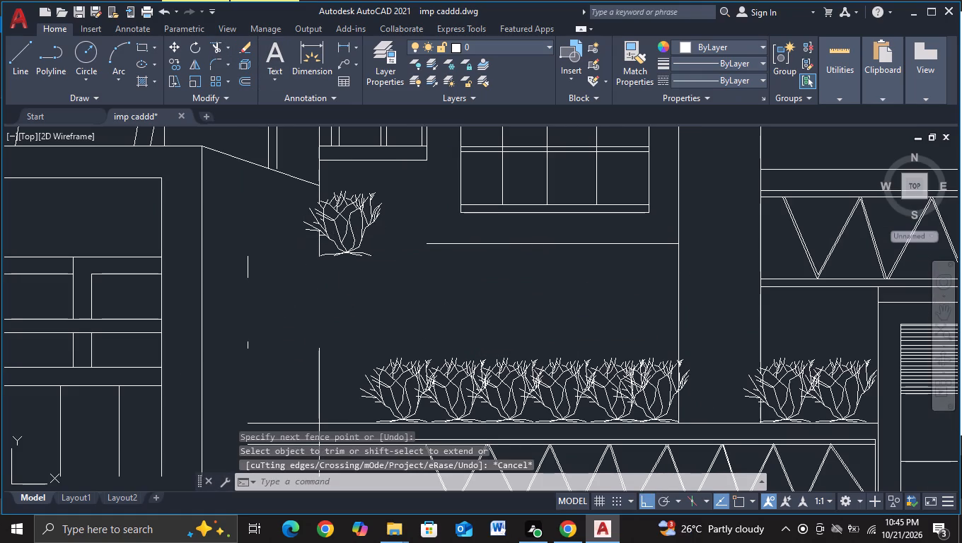
key(Delete)
key(Escape)
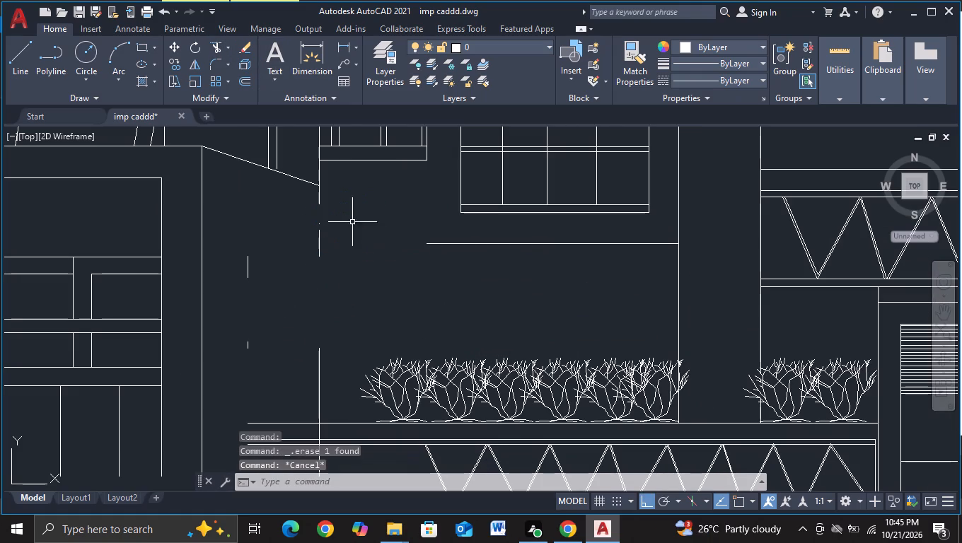
Trim off the leftover stubs of the displaced truss end line.
click(215, 52)
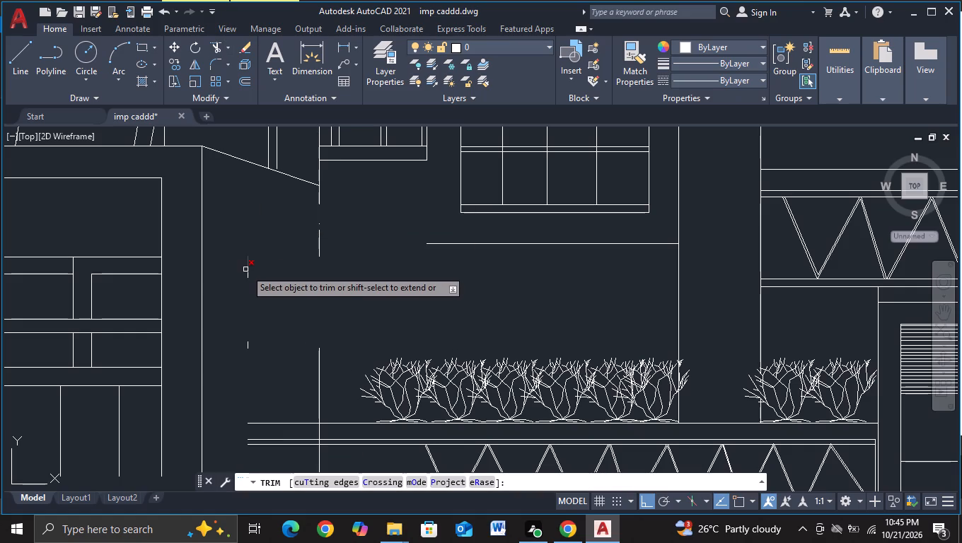
click(245, 269)
click(248, 276)
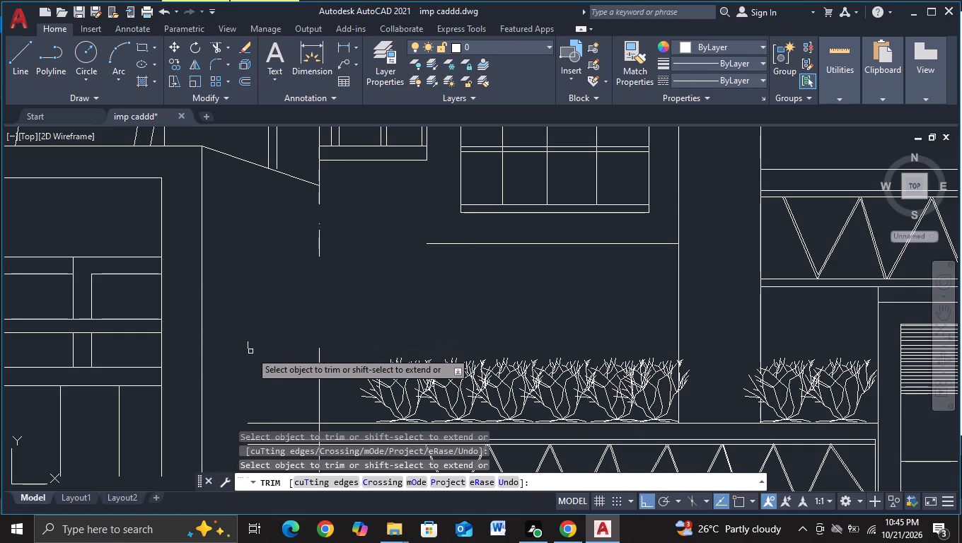
click(245, 345)
key(Escape)
With object snap on, draw a vertical line about 503 units long from the narrow bay's lower corner to the adjacent window block's bottom edge.
scroll(308, 318, down, 2)
middle_drag(348, 313, 315, 319)
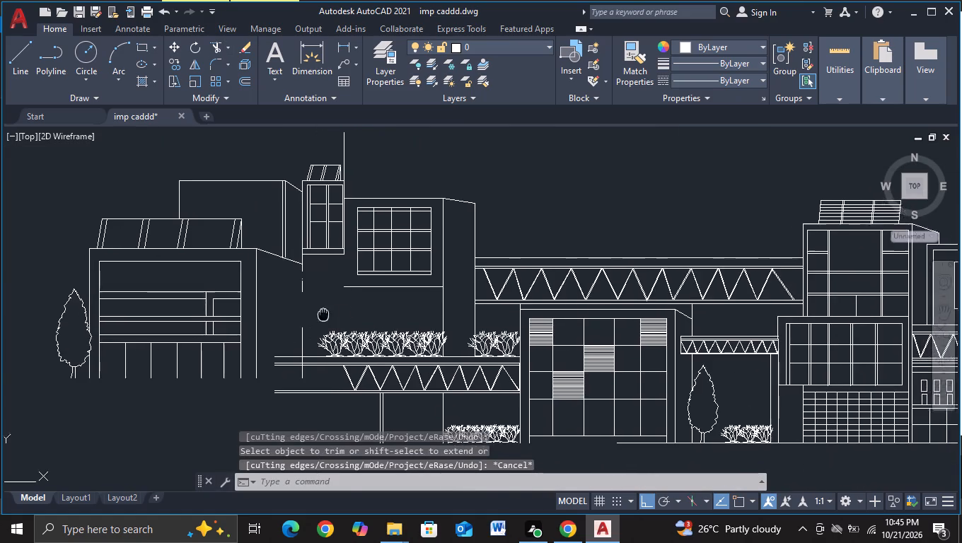
middle_drag(315, 319, 313, 320)
middle_drag(313, 281, 304, 331)
scroll(303, 331, up, 1)
middle_drag(284, 378, 279, 337)
click(30, 78)
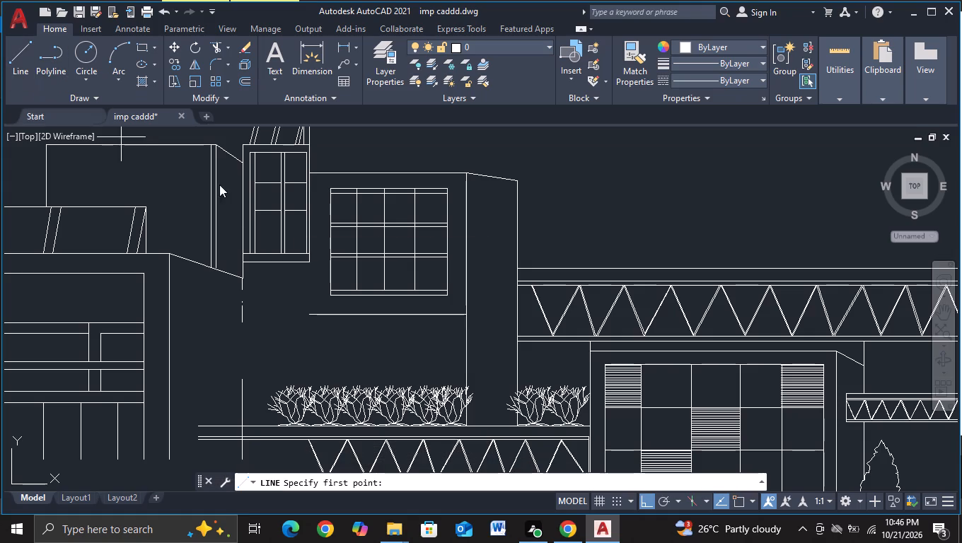
key(F3)
click(311, 265)
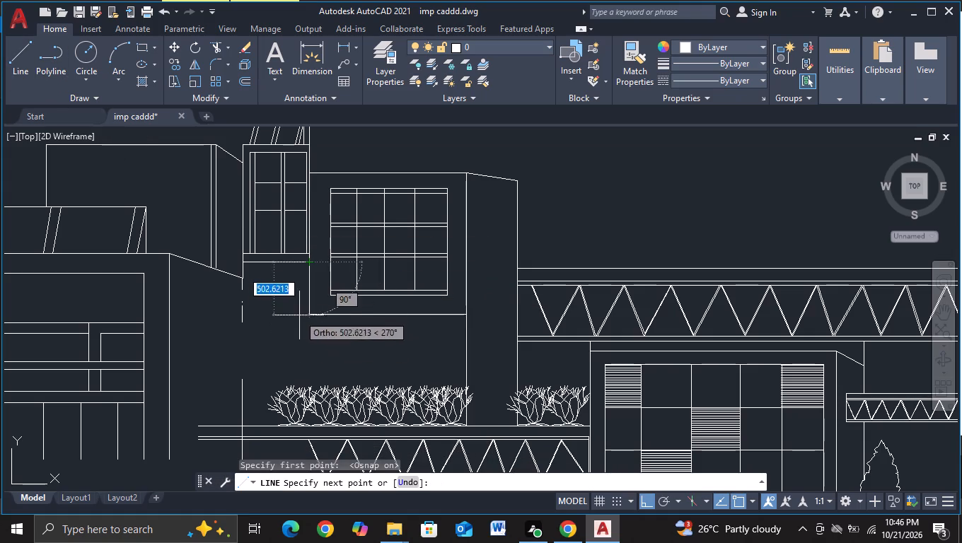
click(303, 315)
key(Escape)
Trim off the vertical line projecting above the roof between the narrow window bay and the gridded window block.
middle_drag(275, 284, 281, 348)
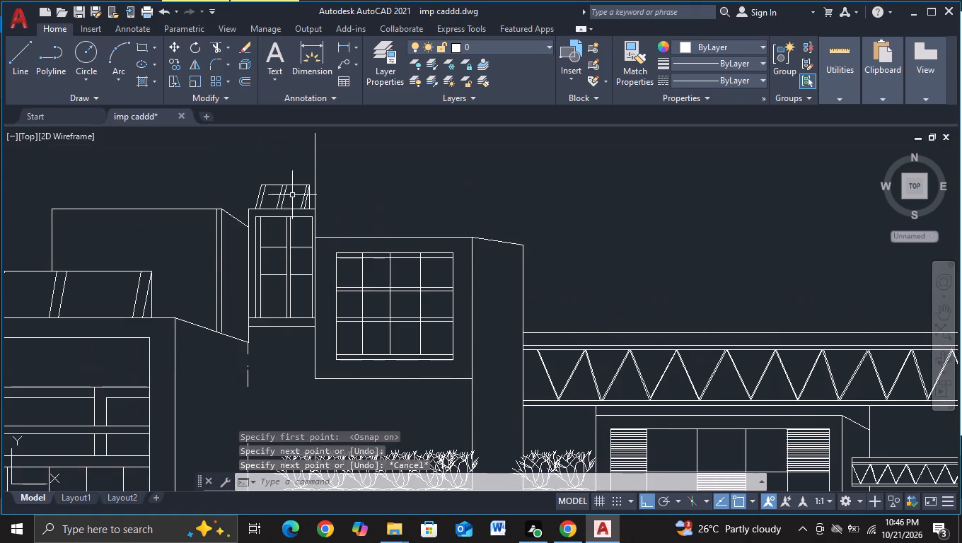
scroll(336, 204, down, 1)
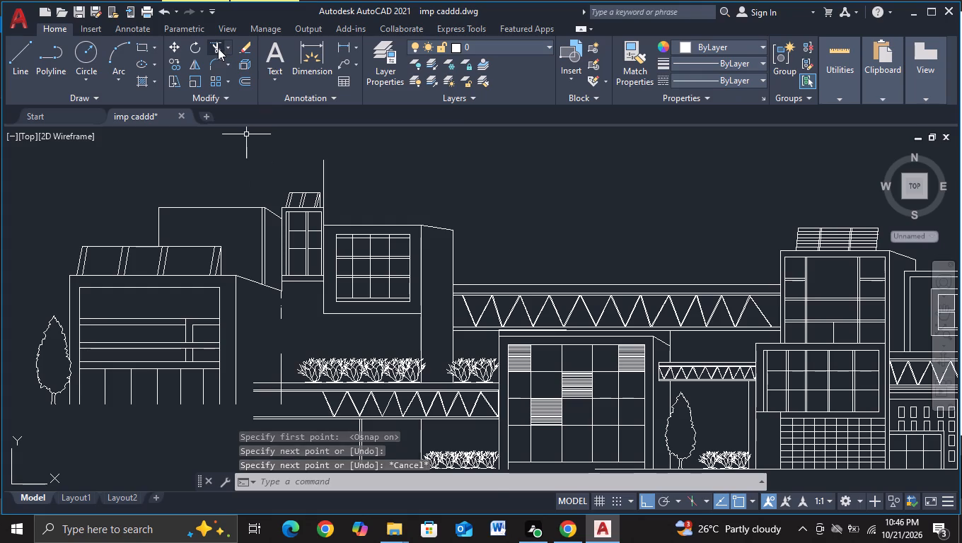
click(218, 48)
drag(315, 178, 385, 185)
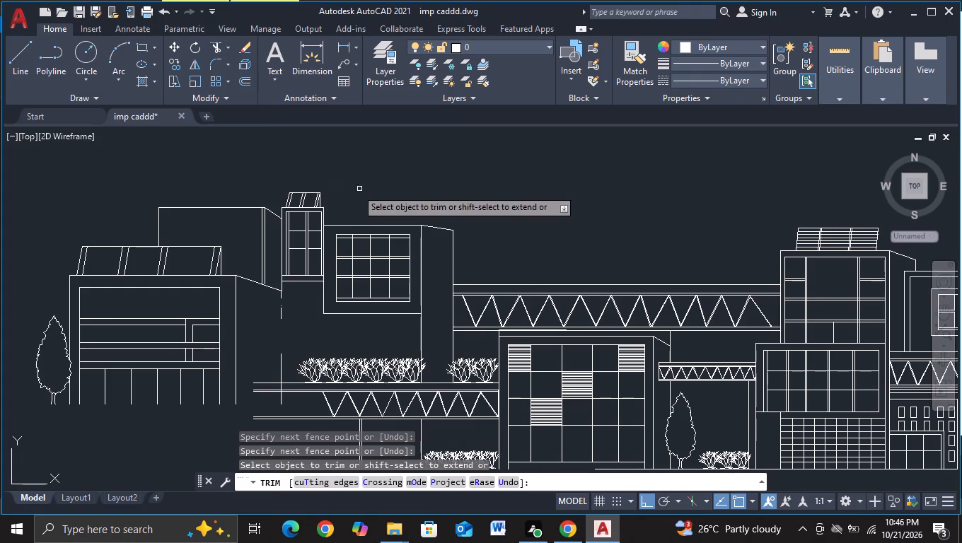
middle_drag(343, 170, 441, 189)
middle_drag(446, 206, 434, 192)
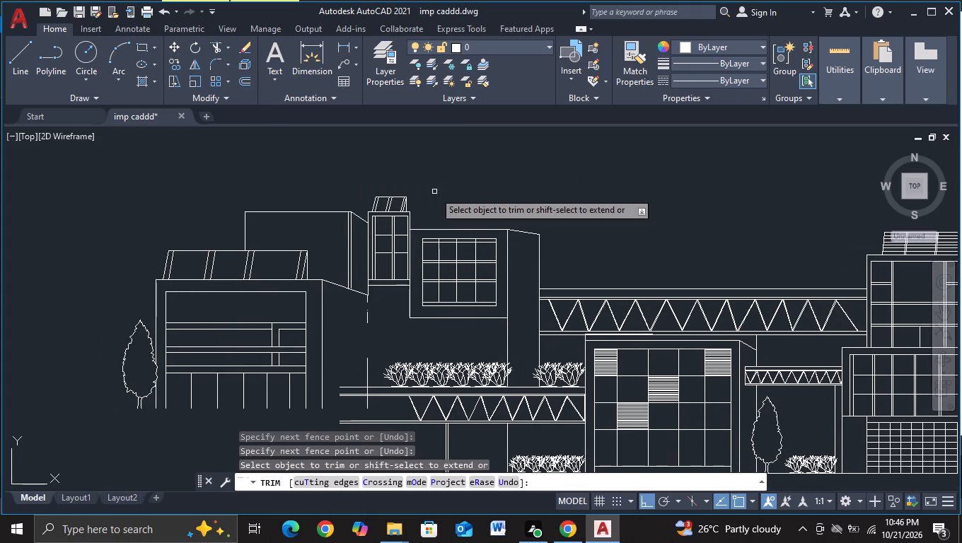
key(Escape)
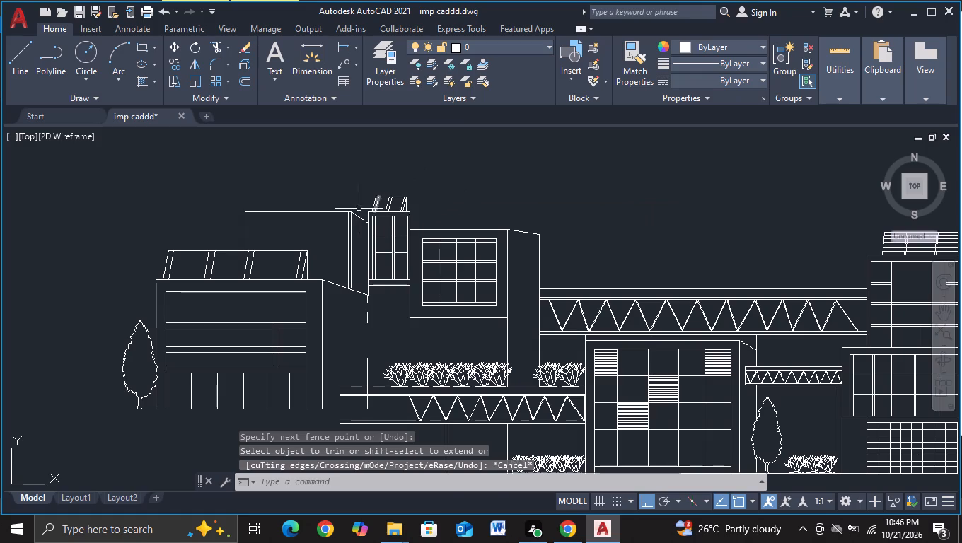
click(361, 197)
key(Escape)
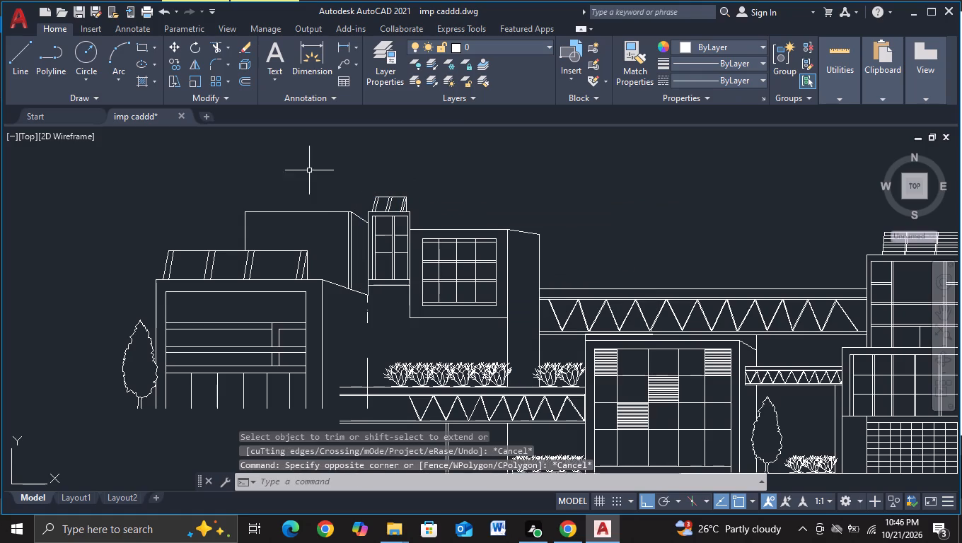
Trim away the slanted rooftop skylight above the narrow window bay.
click(219, 52)
scroll(449, 202, up, 1)
middle_drag(448, 206, 460, 191)
drag(325, 182, 433, 192)
drag(366, 171, 371, 190)
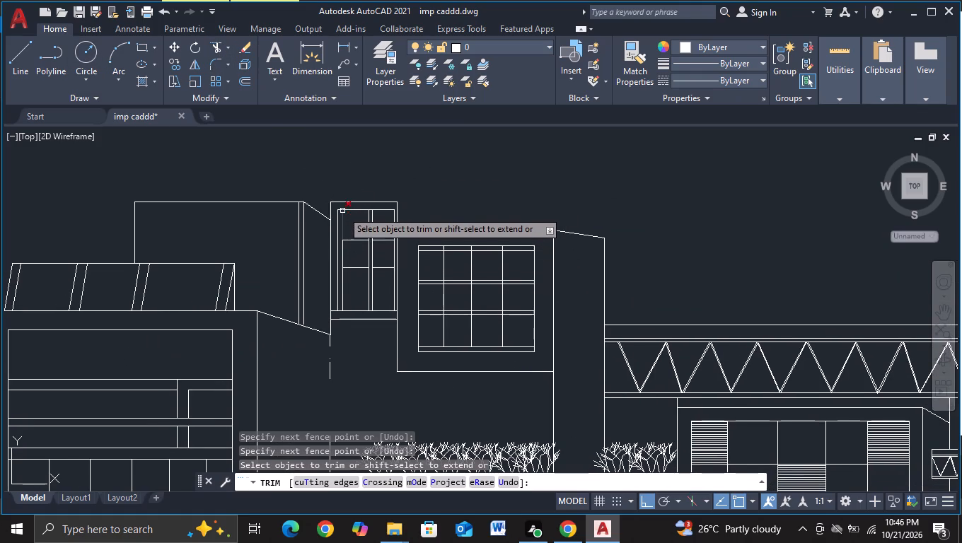
Trim away the narrow bay's window frame, mullions and panes together with the bay's outer side line.
drag(324, 291, 346, 291)
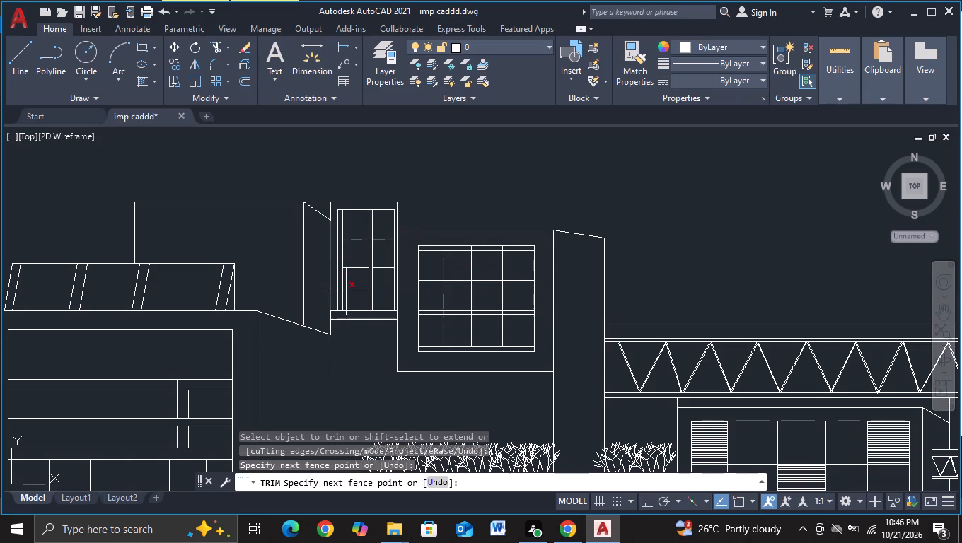
drag(346, 291, 396, 290)
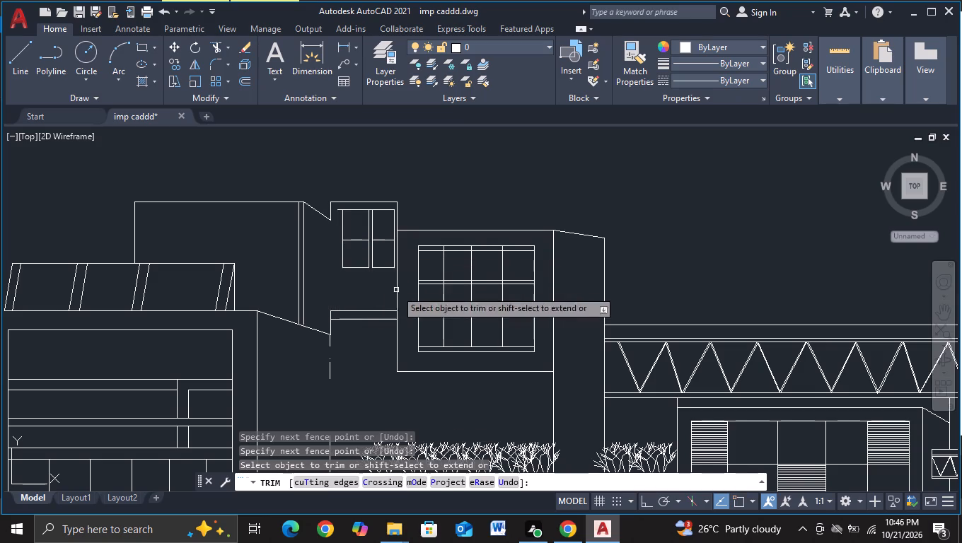
drag(330, 257, 382, 259)
drag(355, 221, 358, 275)
drag(373, 275, 375, 261)
click(376, 226)
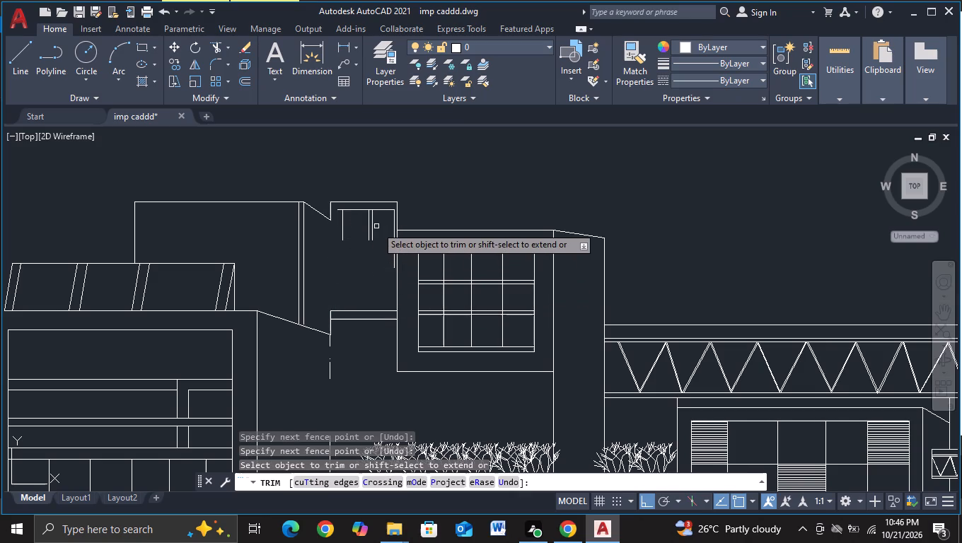
drag(376, 226, 332, 228)
drag(332, 228, 342, 228)
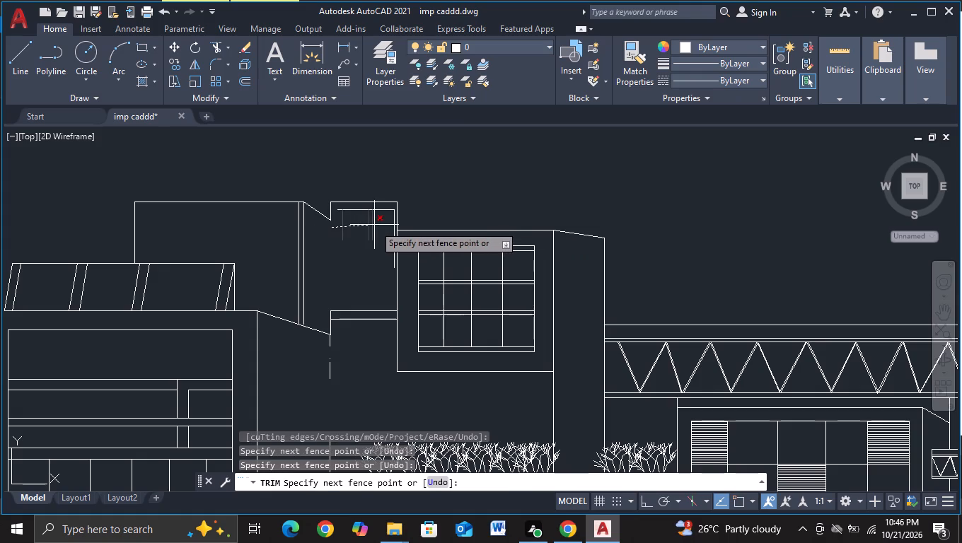
click(374, 225)
scroll(349, 218, up, 1)
click(349, 206)
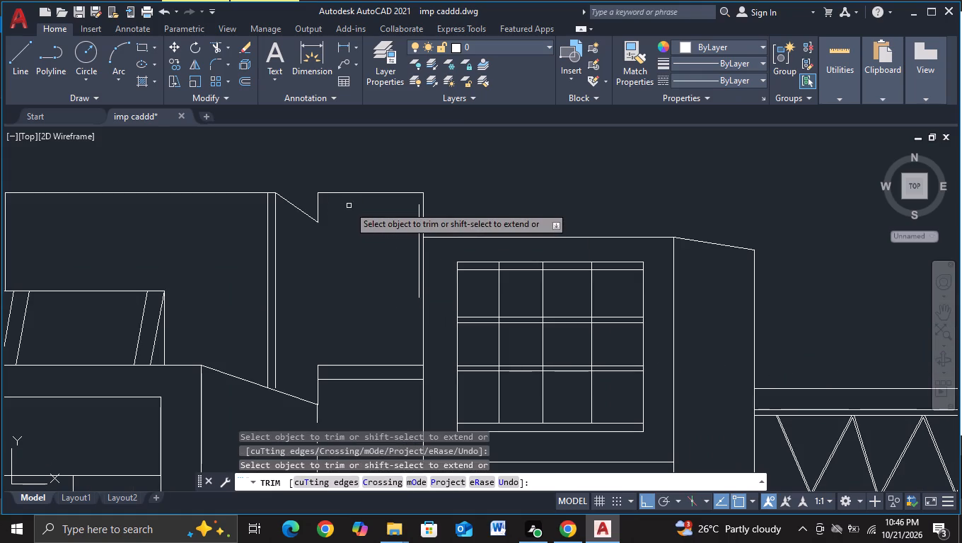
scroll(405, 247, up, 1)
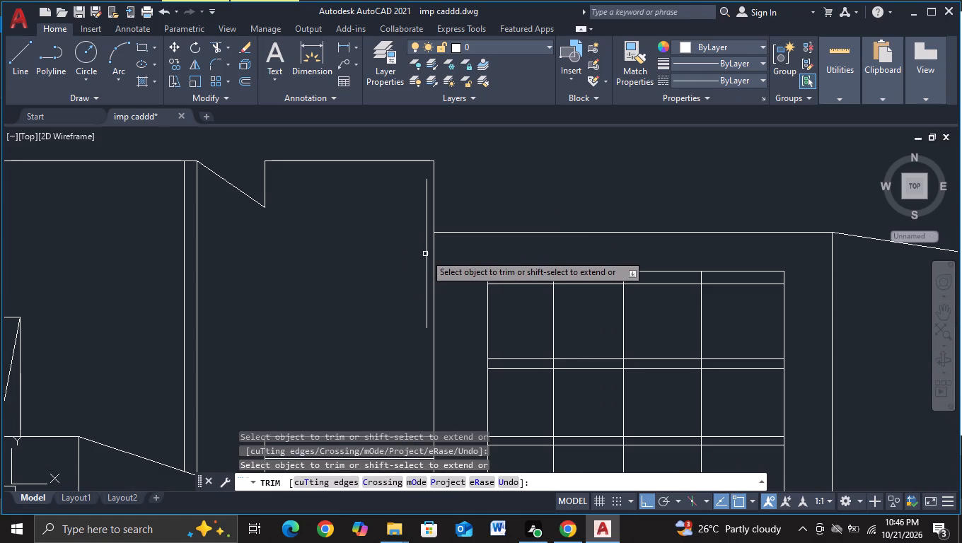
click(425, 254)
Trim the short vertical stub directly below the lower end of the end building's sloped edge.
scroll(383, 255, down, 2)
middle_drag(367, 274, 368, 238)
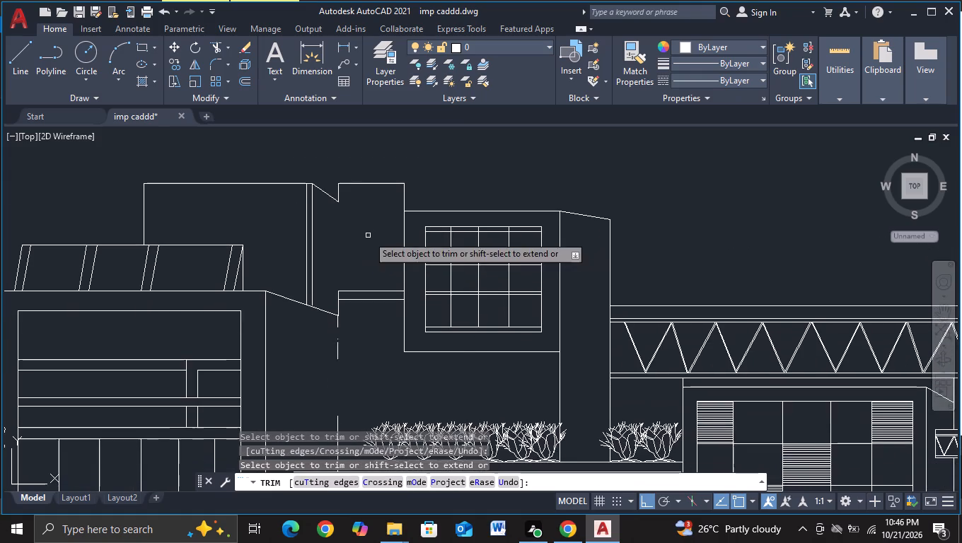
middle_drag(336, 279, 336, 233)
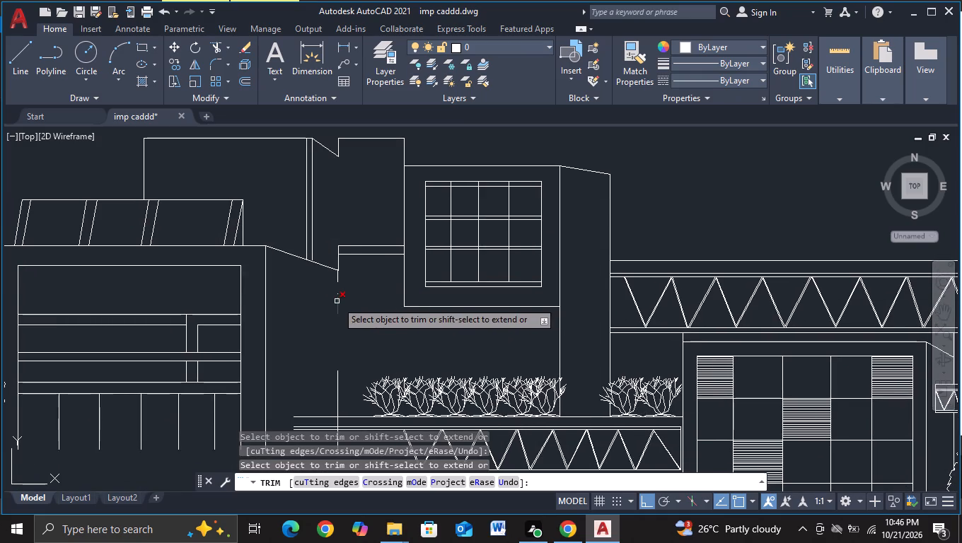
scroll(340, 288, up, 1)
click(335, 278)
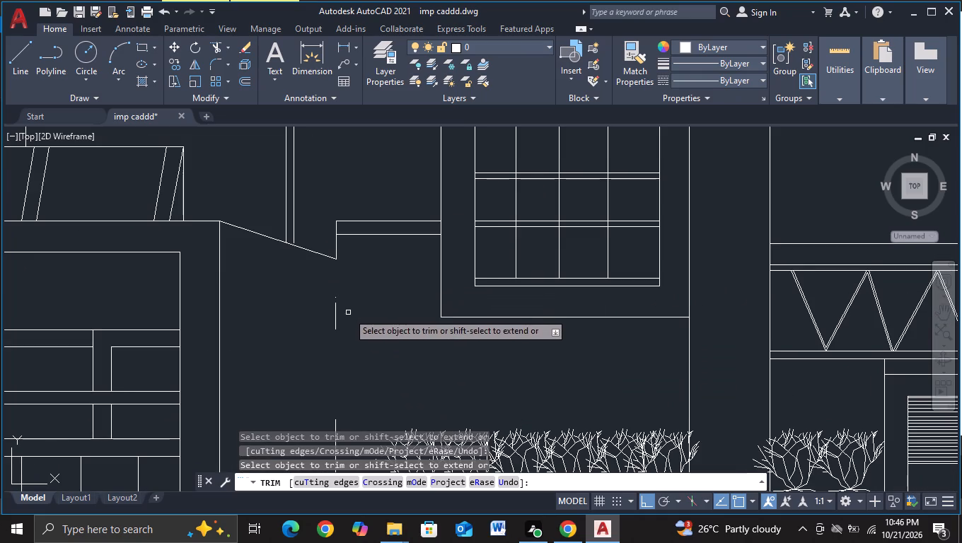
middle_drag(347, 313, 330, 271)
key(Escape)
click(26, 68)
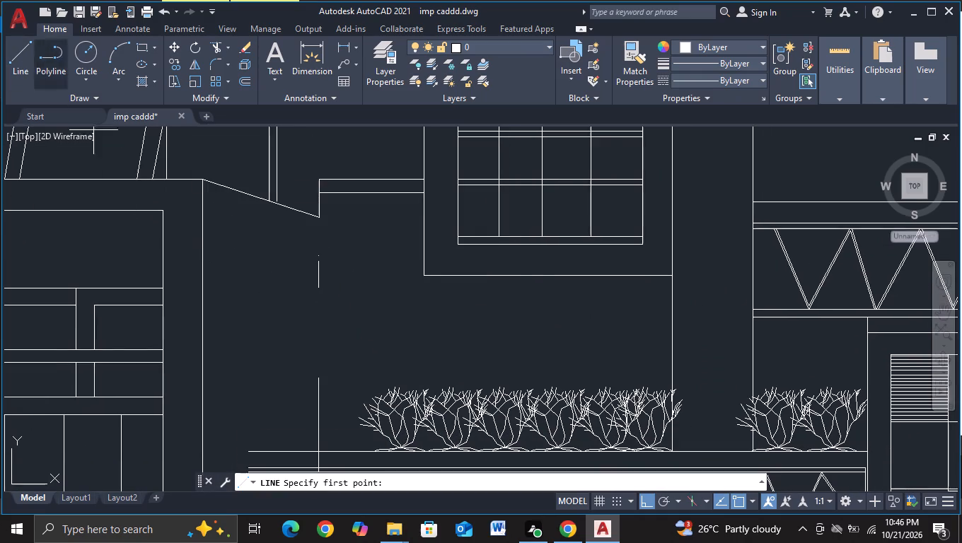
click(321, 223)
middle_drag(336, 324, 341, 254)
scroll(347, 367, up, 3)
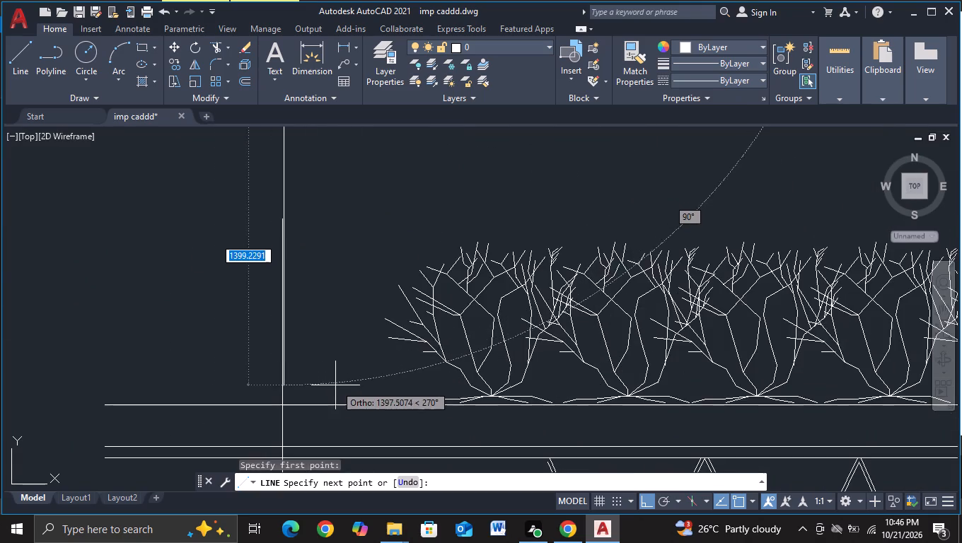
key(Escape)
Trim away the remaining broken vertical line pieces between the sloped edge's lower end and the truss walkway.
middle_drag(342, 313, 361, 392)
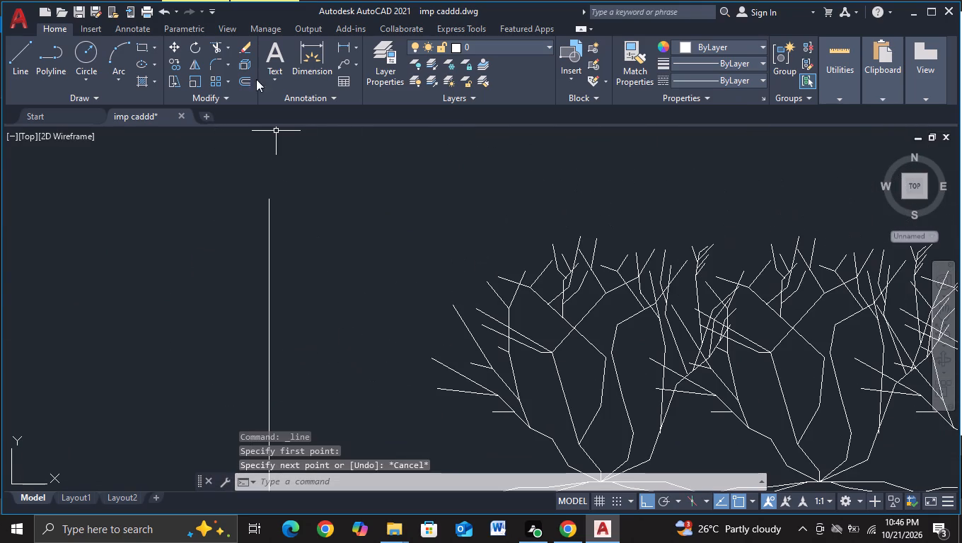
click(220, 43)
drag(240, 317, 347, 281)
scroll(354, 267, down, 2)
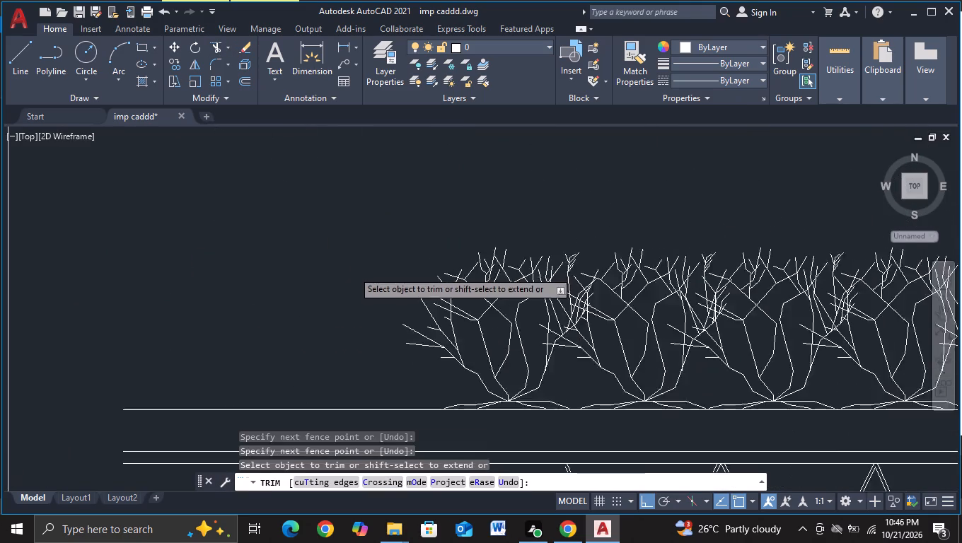
middle_drag(327, 241, 376, 404)
drag(325, 259, 419, 256)
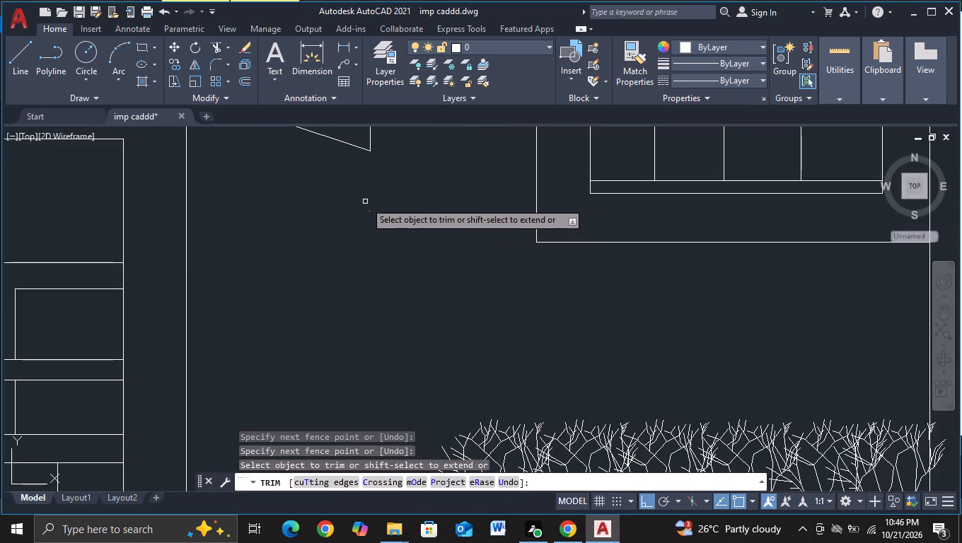
click(369, 212)
key(Escape)
Draw one continuous vertical line from the sloped edge's lower end straight down to below the truss walkway.
scroll(374, 274, down, 2)
middle_drag(393, 305, 368, 240)
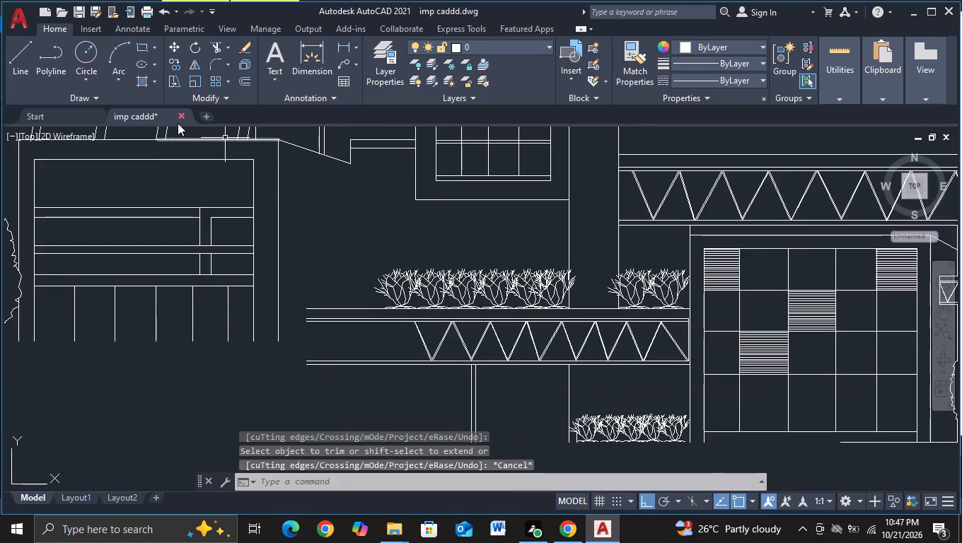
click(15, 65)
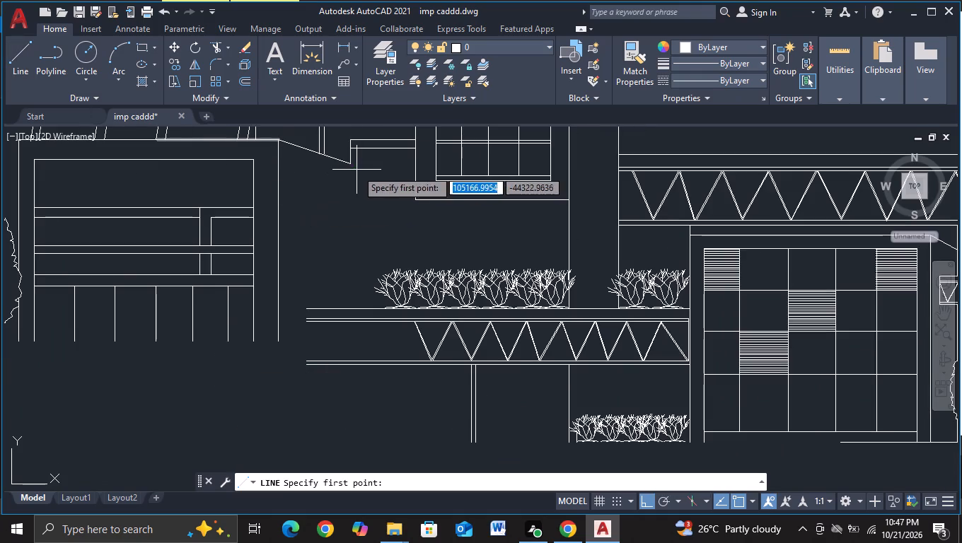
click(350, 166)
click(344, 411)
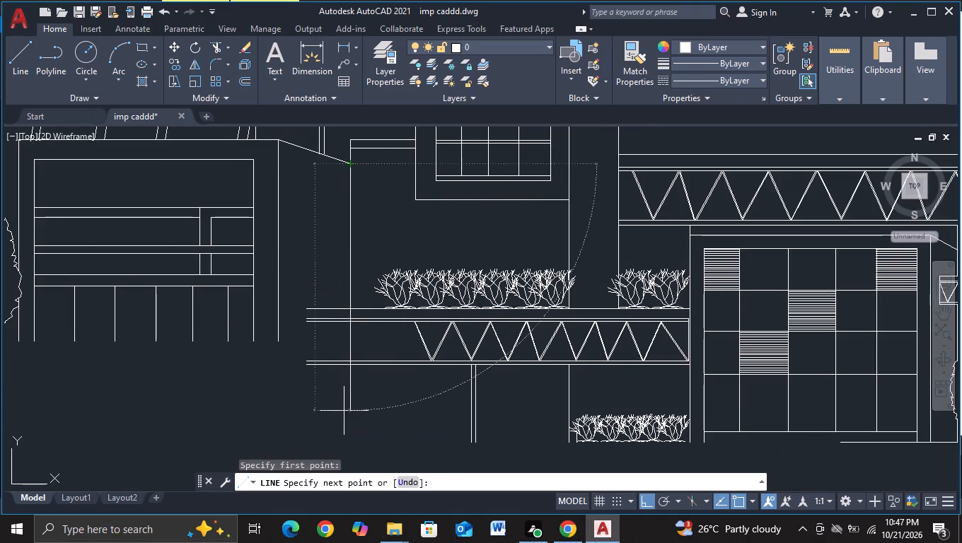
key(Escape)
Trim the new vertical line between the walkway's rails and below the truss, ending it at the walkway's top line.
middle_drag(378, 416, 378, 370)
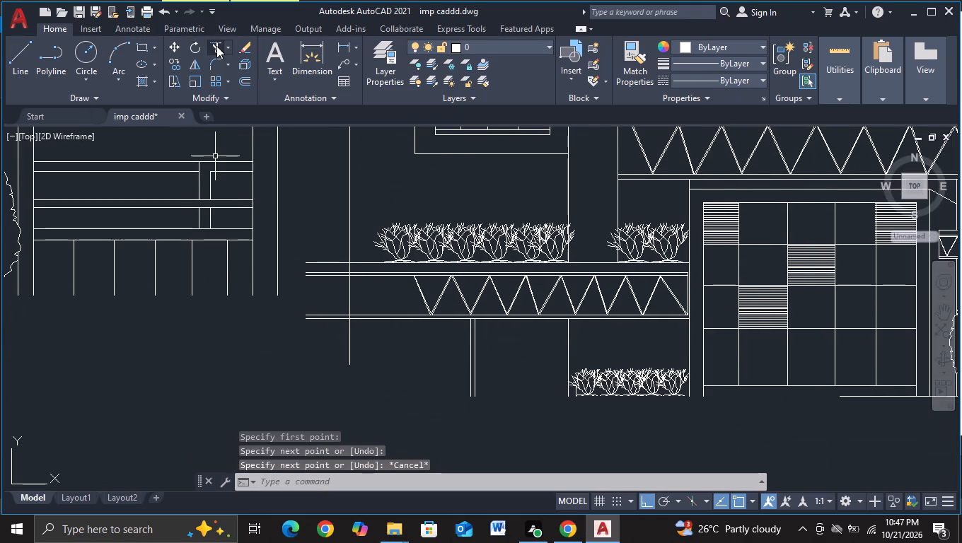
click(216, 46)
drag(323, 332, 360, 331)
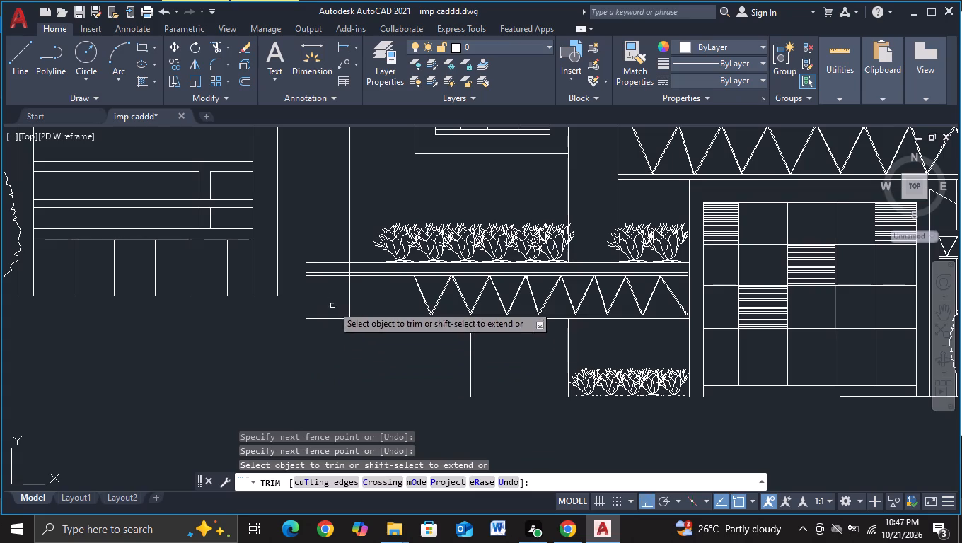
drag(332, 296, 364, 294)
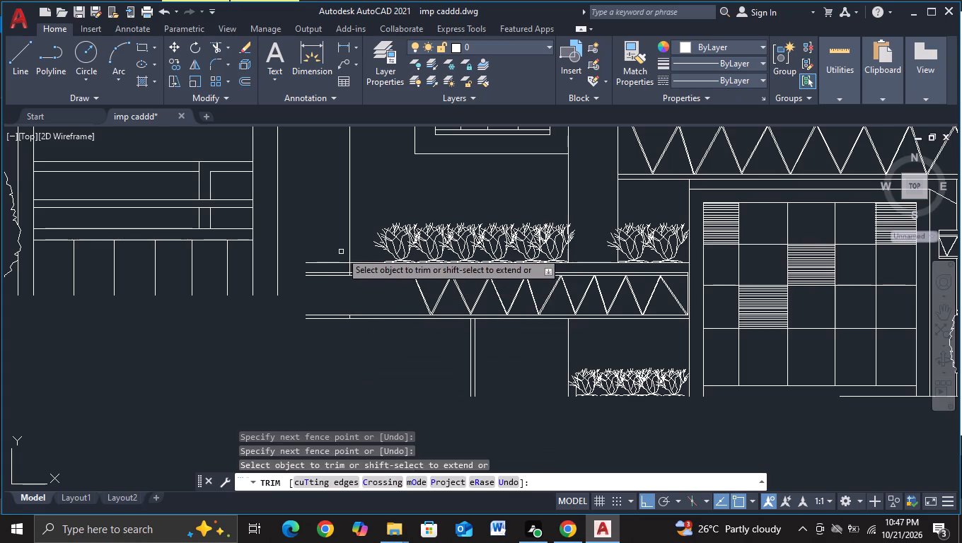
click(350, 269)
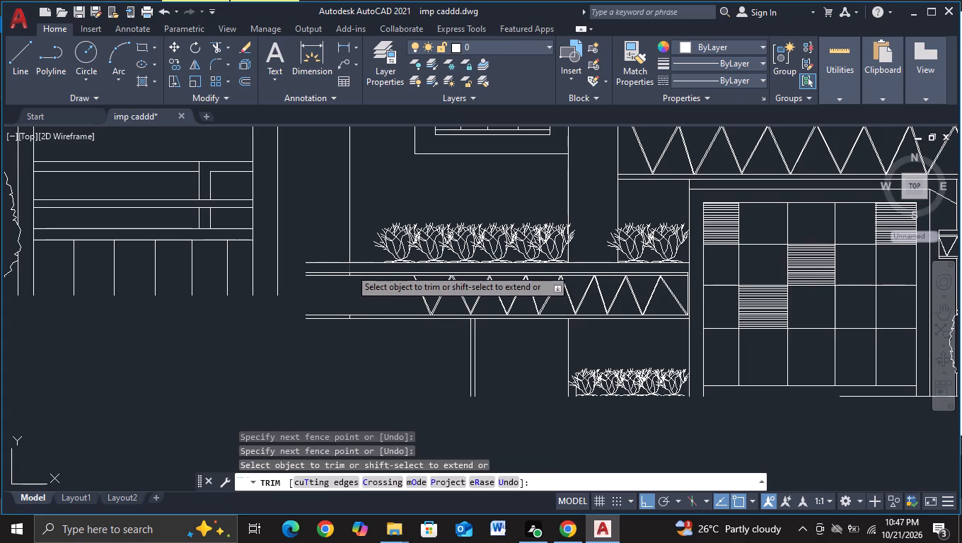
scroll(350, 275, up, 1)
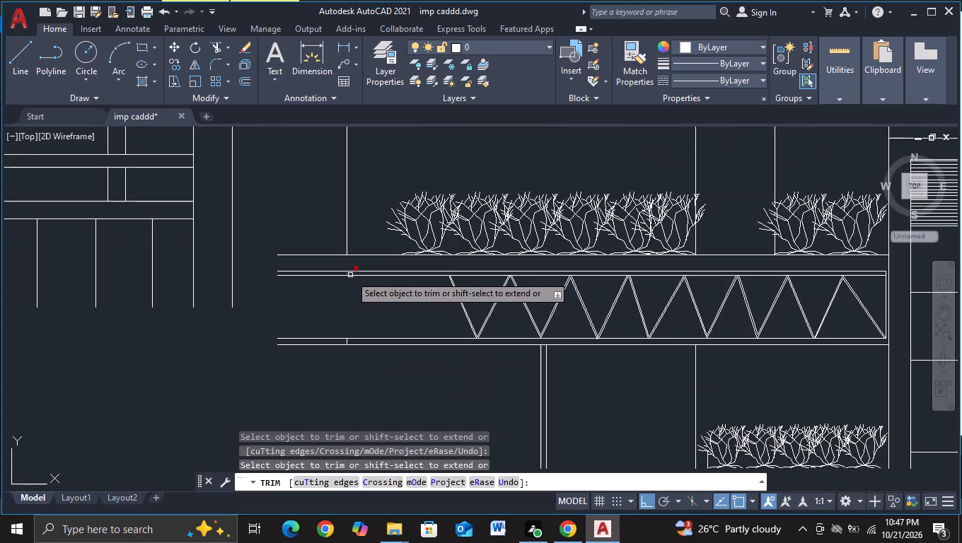
click(348, 276)
key(Escape)
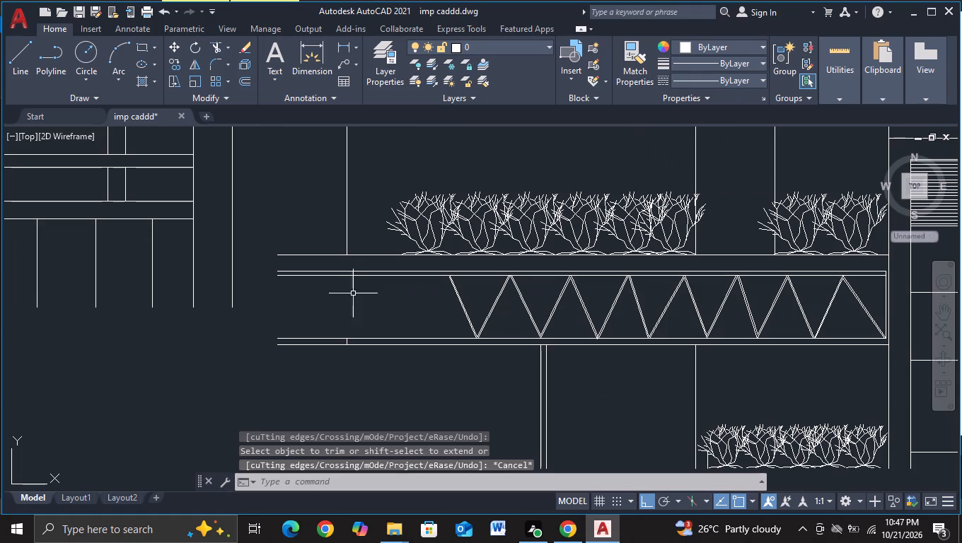
scroll(351, 323, up, 1)
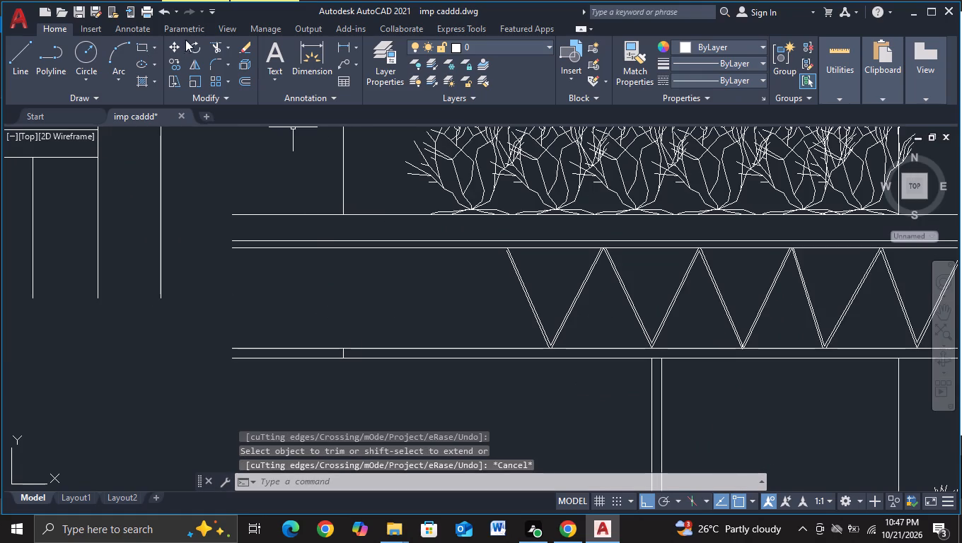
click(214, 45)
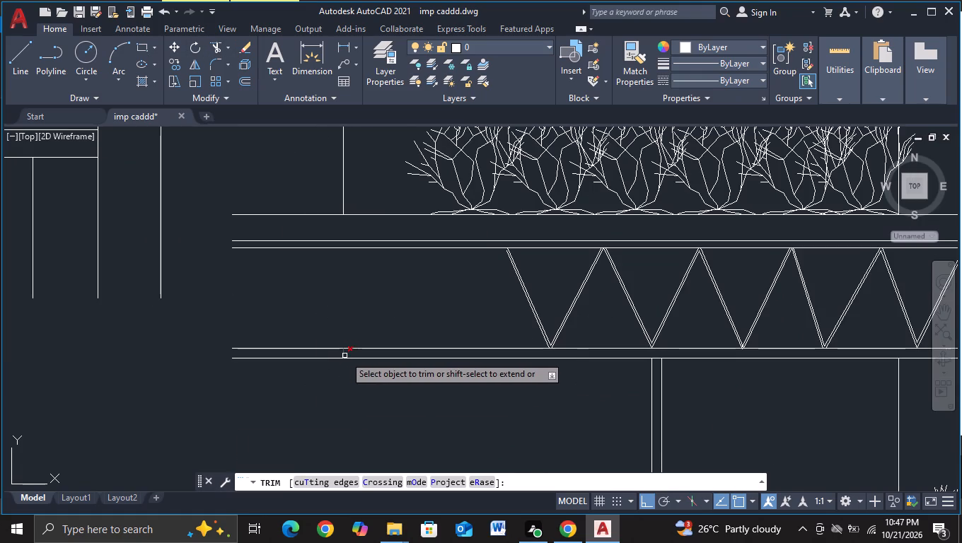
click(344, 356)
key(Escape)
Copy the two end V-shaped truss bays horizontally toward the walkway's open end, at about 760 and 1510, with object snap off.
middle_drag(470, 292, 427, 327)
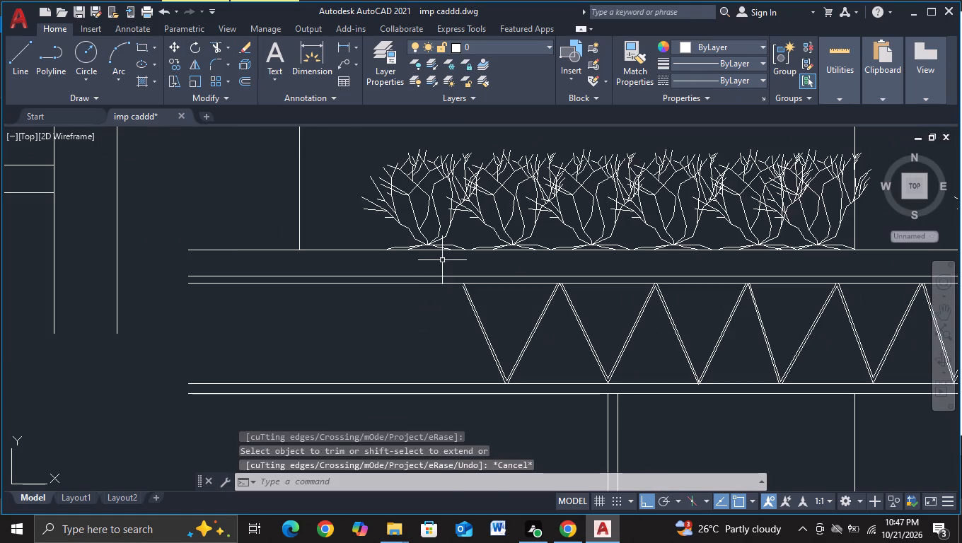
click(442, 260)
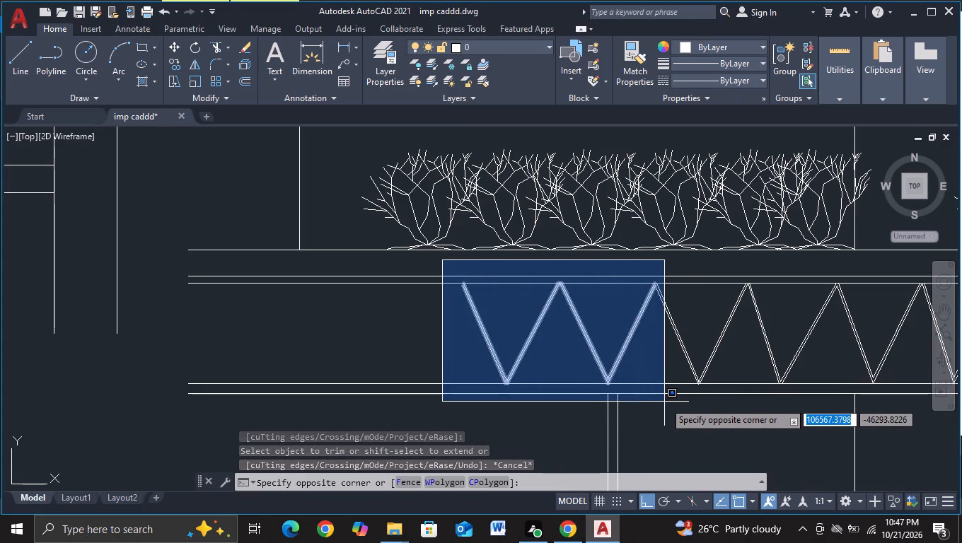
click(662, 403)
key(c)
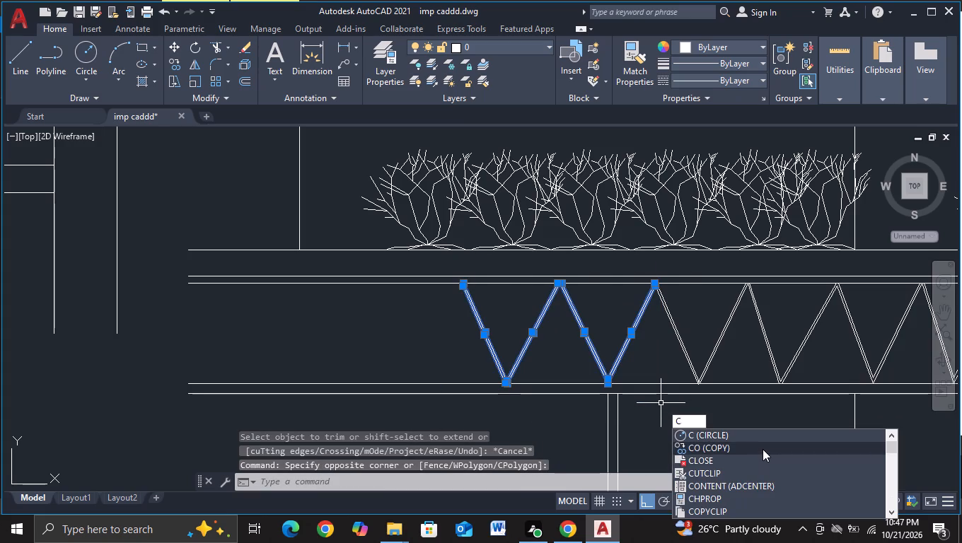
click(763, 449)
click(569, 363)
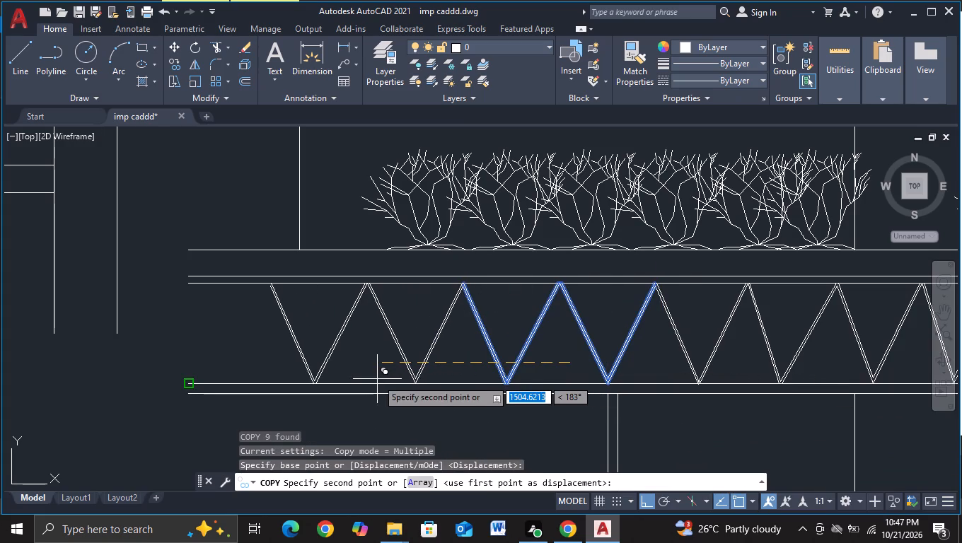
click(377, 379)
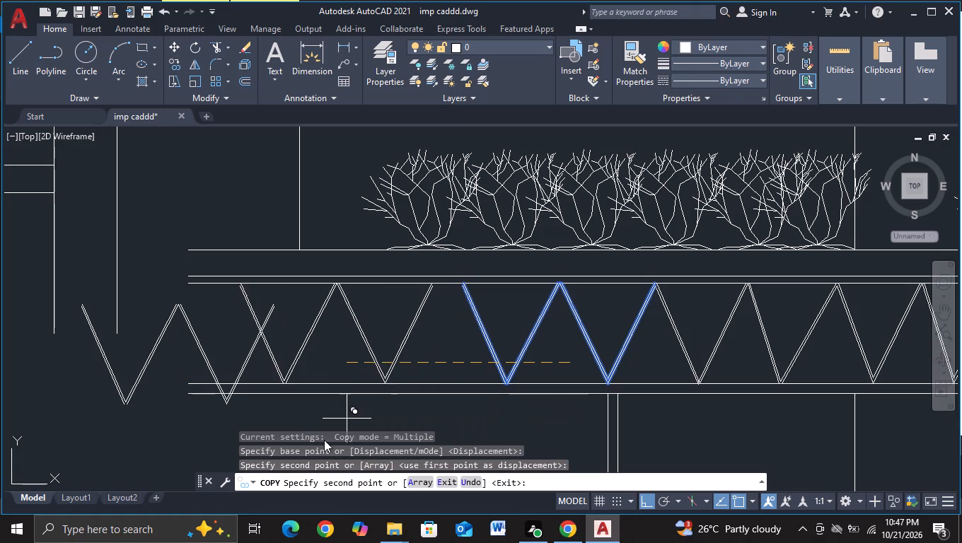
key(ctrl+z)
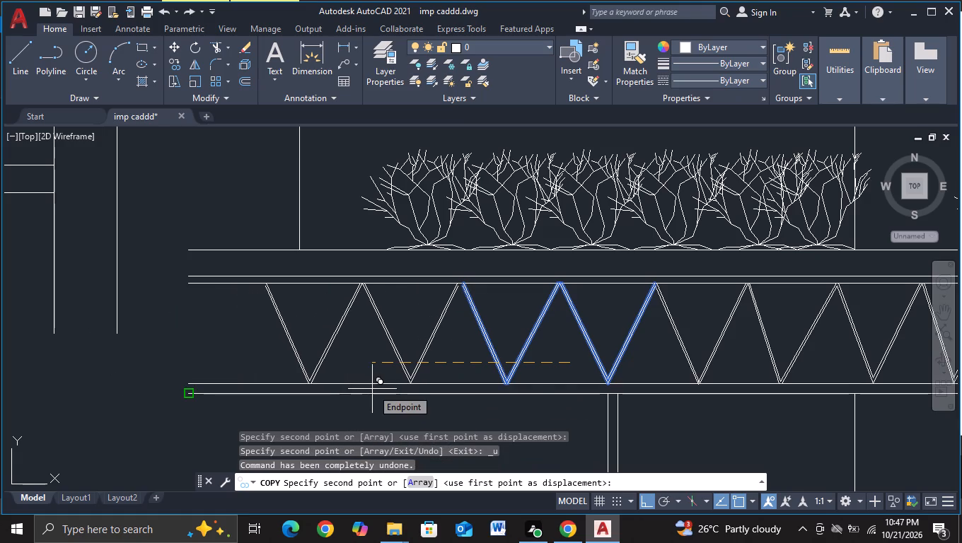
key(F3)
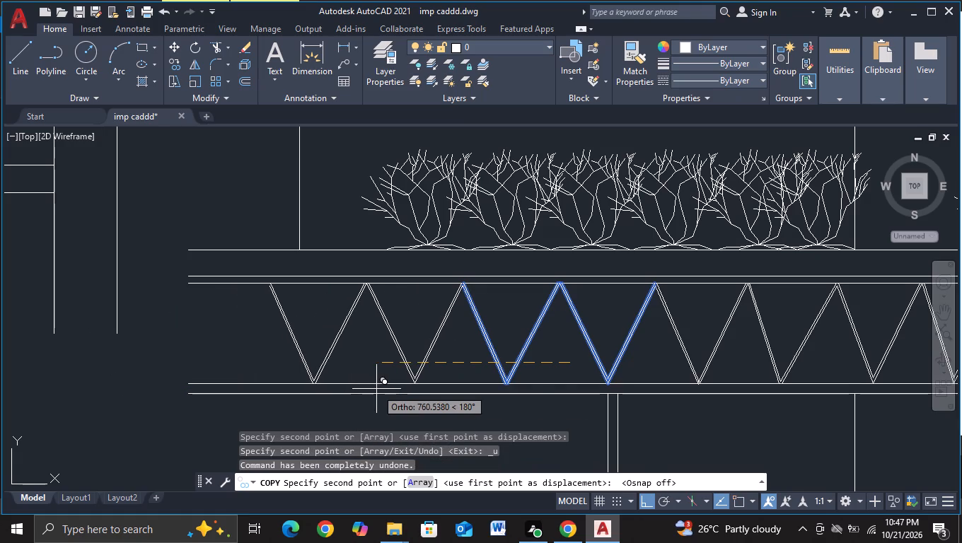
click(376, 389)
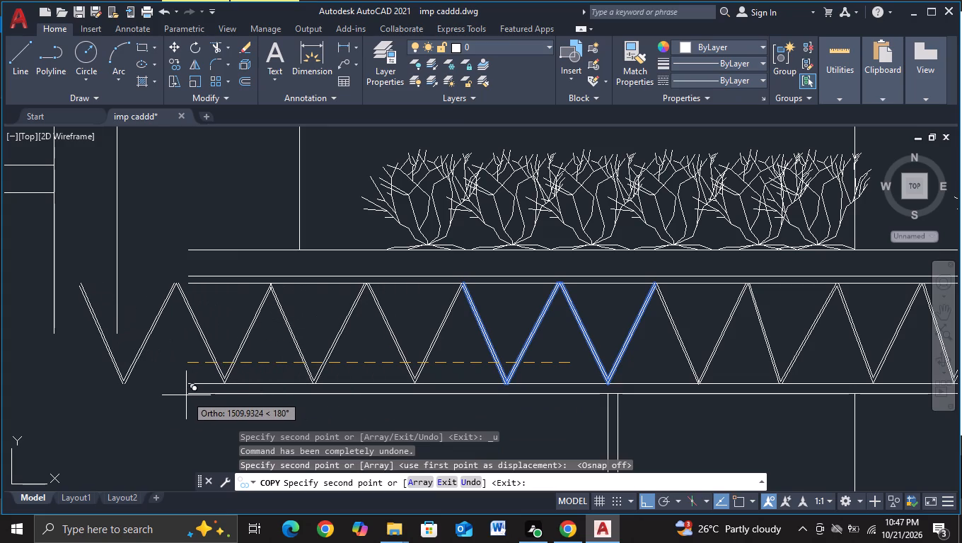
click(186, 395)
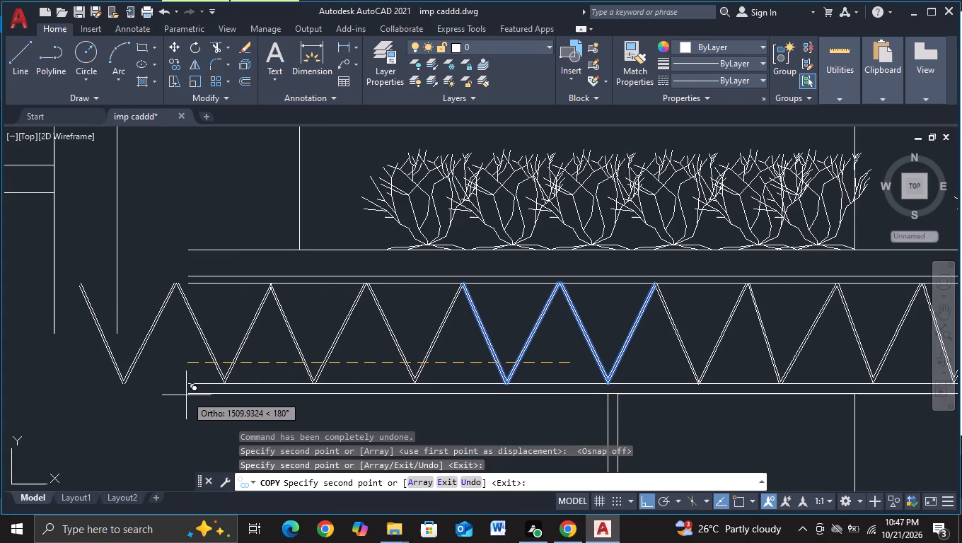
key(Escape)
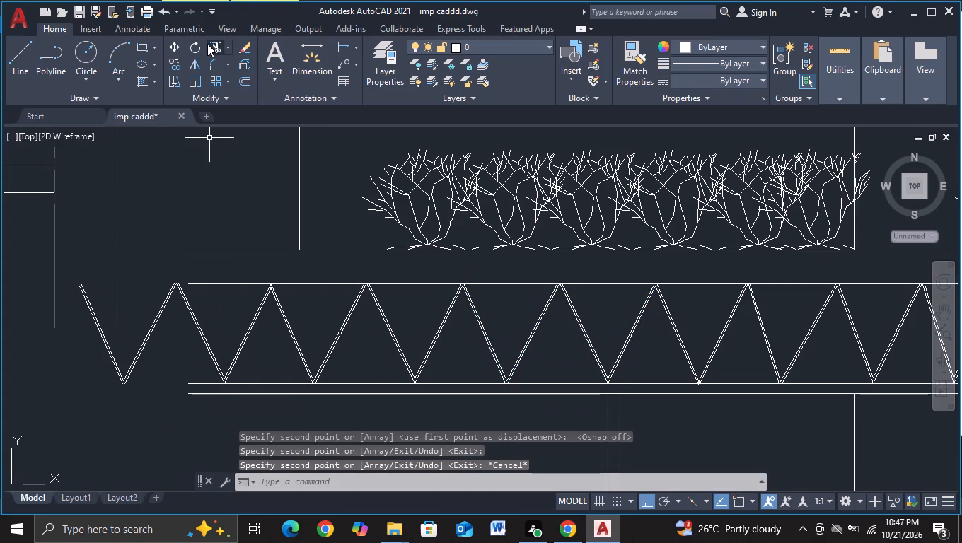
Remove the copied truss diagonals lying wholly beyond the walkway's open end, including the tiny leftover fragment at their lower tip.
click(213, 42)
drag(161, 292, 160, 345)
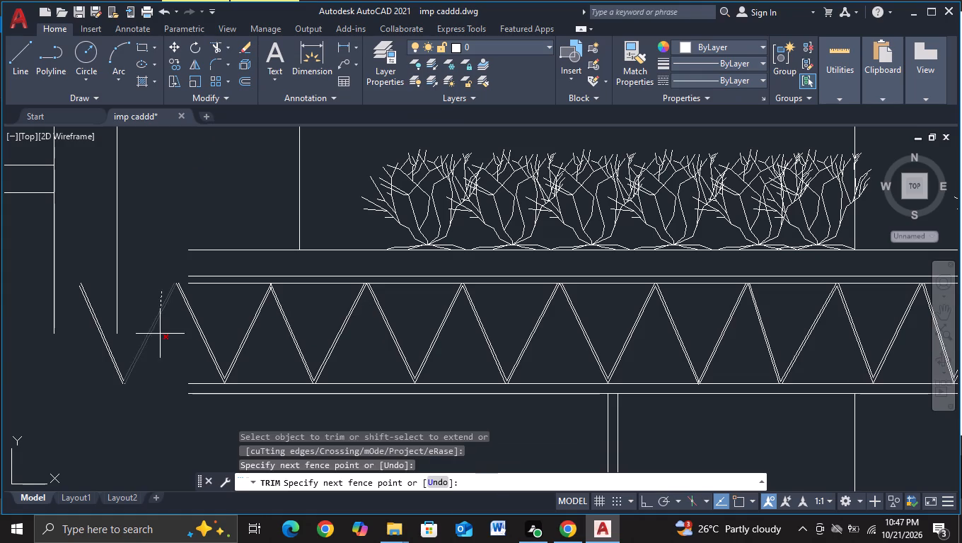
drag(160, 345, 98, 342)
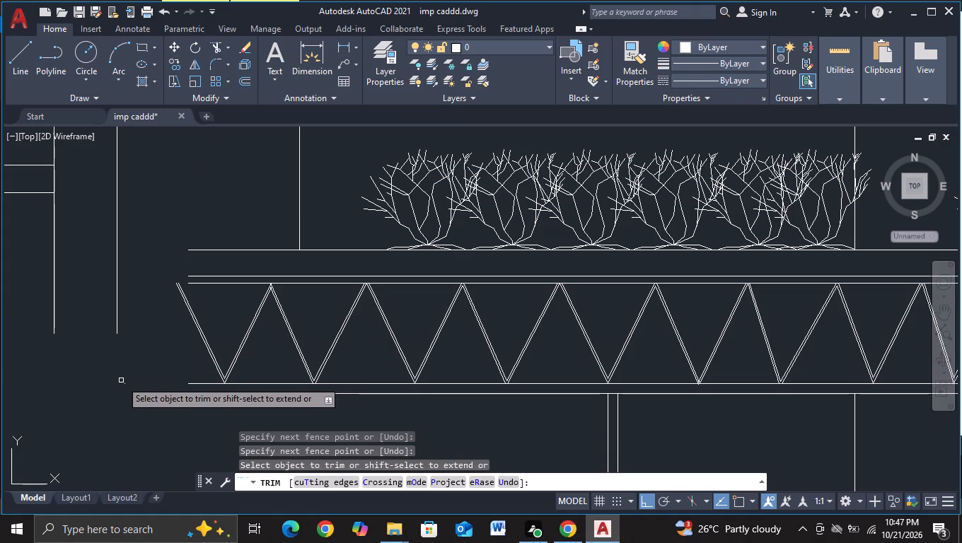
click(124, 386)
key(Escape)
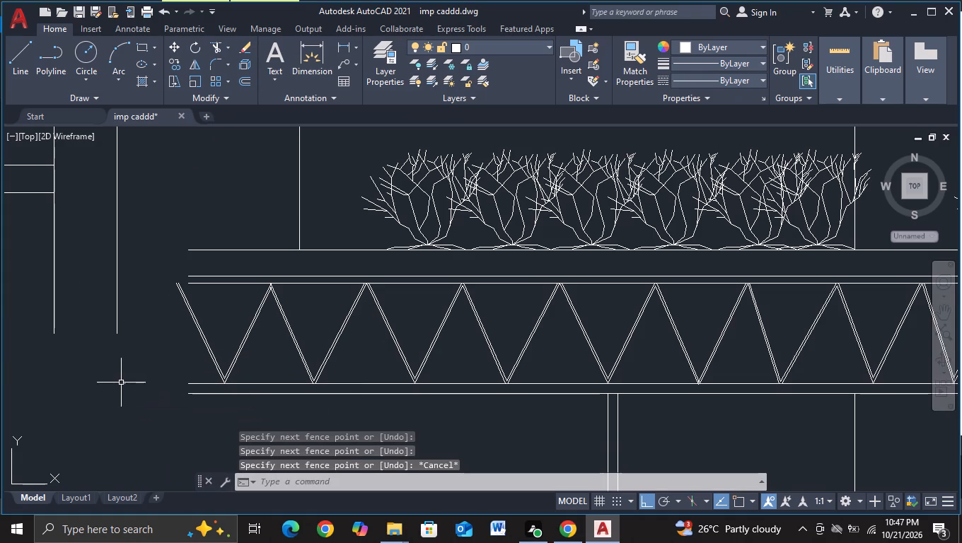
click(124, 384)
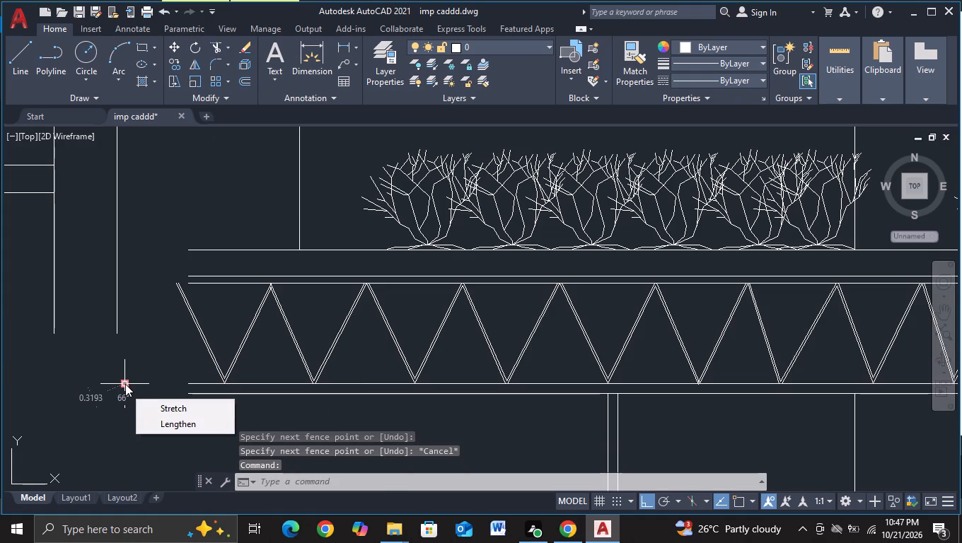
key(Delete)
key(Escape)
key(Delete)
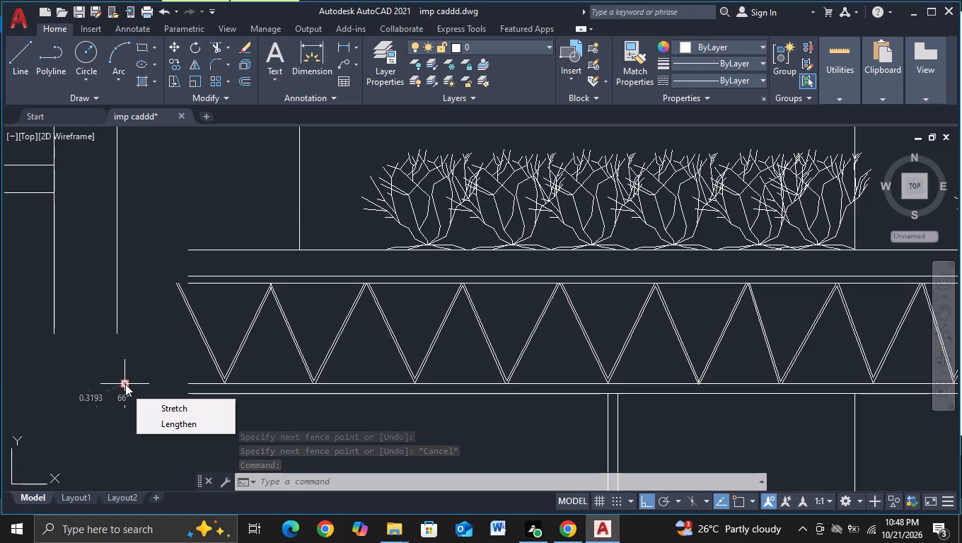
key(Escape)
key(Delete)
key(Delete)
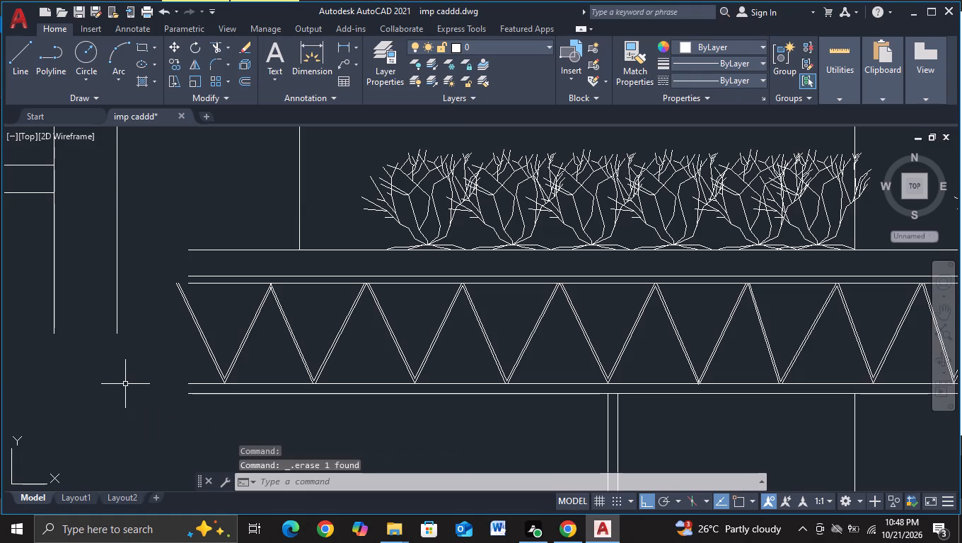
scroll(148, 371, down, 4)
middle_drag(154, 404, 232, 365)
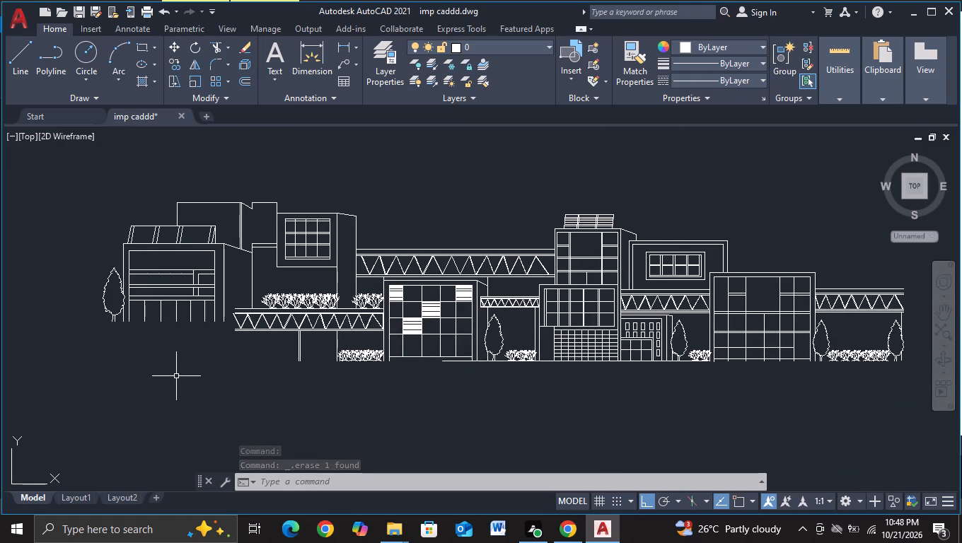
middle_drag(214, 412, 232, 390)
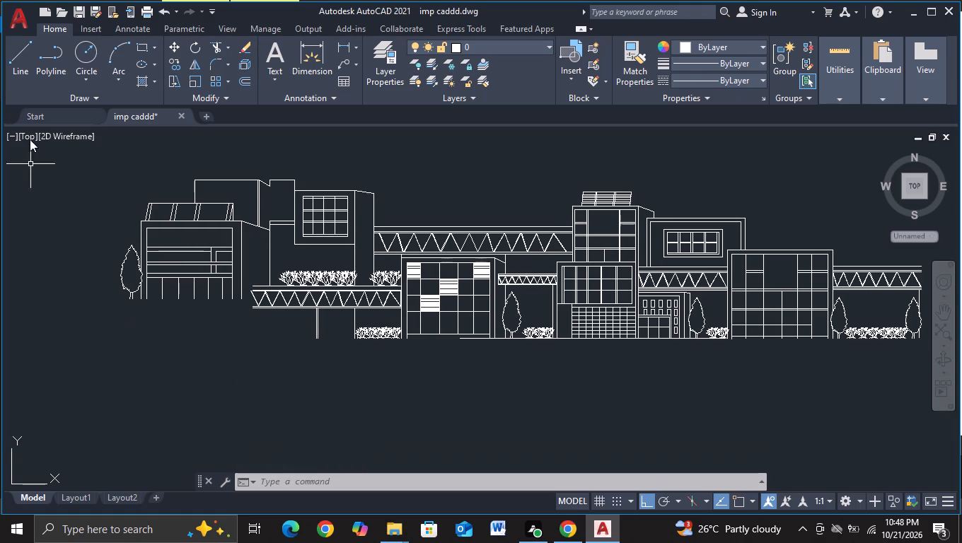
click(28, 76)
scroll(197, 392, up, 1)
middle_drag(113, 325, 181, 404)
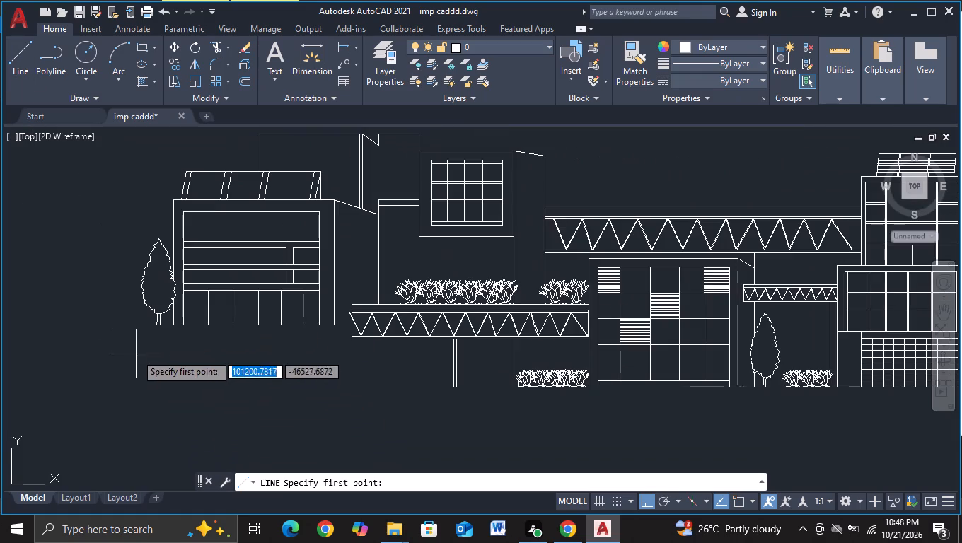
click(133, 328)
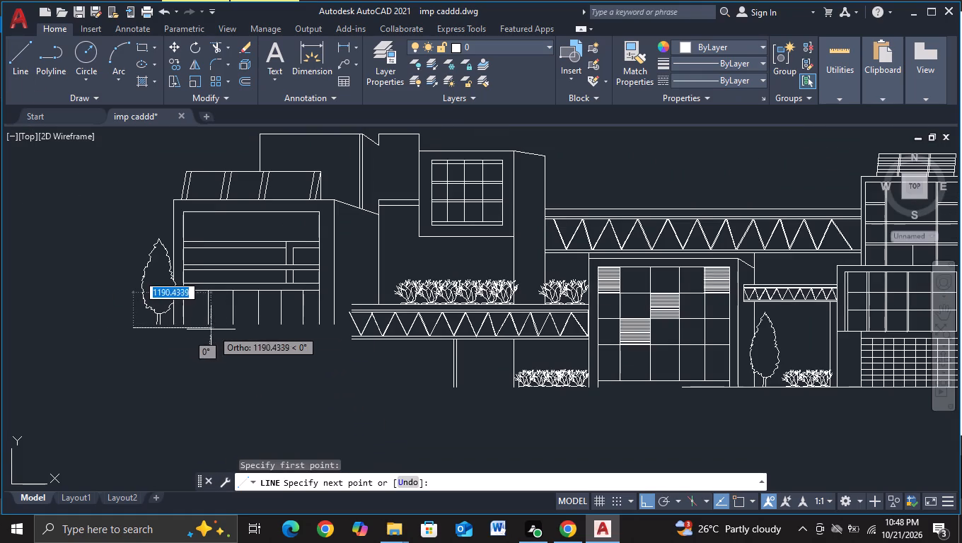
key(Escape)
Draw a horizontal ground line from the base of the end building's outer wall outward beneath the tree, with object snap on.
click(20, 69)
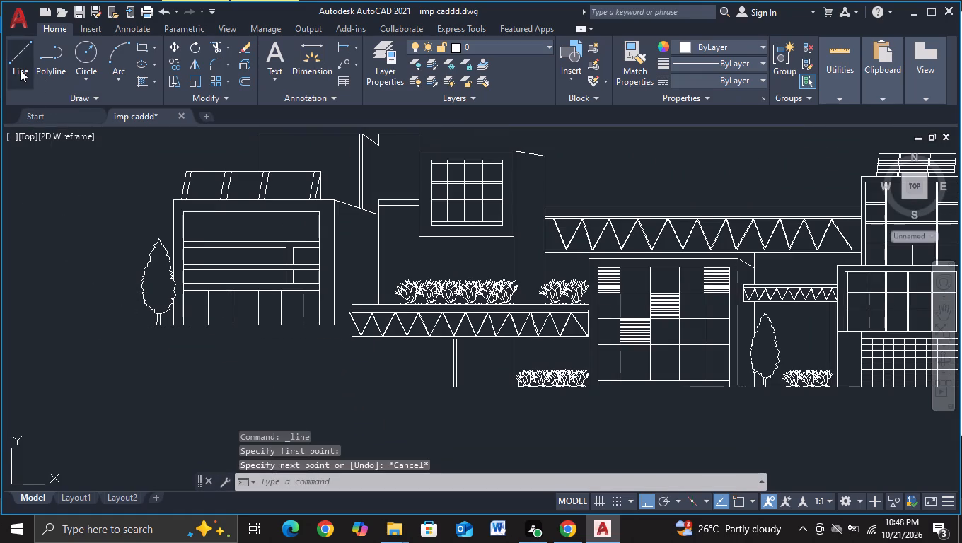
scroll(173, 340, up, 1)
key(F3)
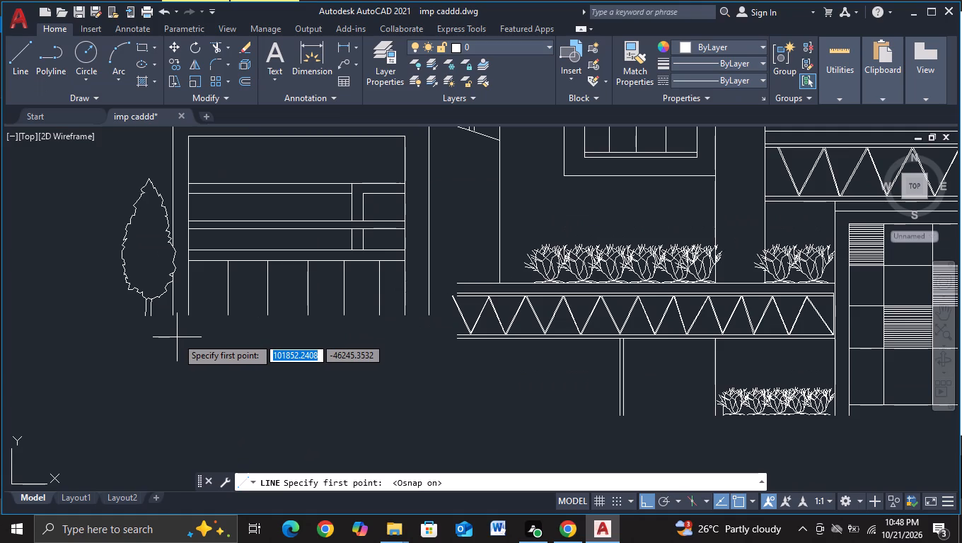
click(170, 320)
click(77, 325)
key(Escape)
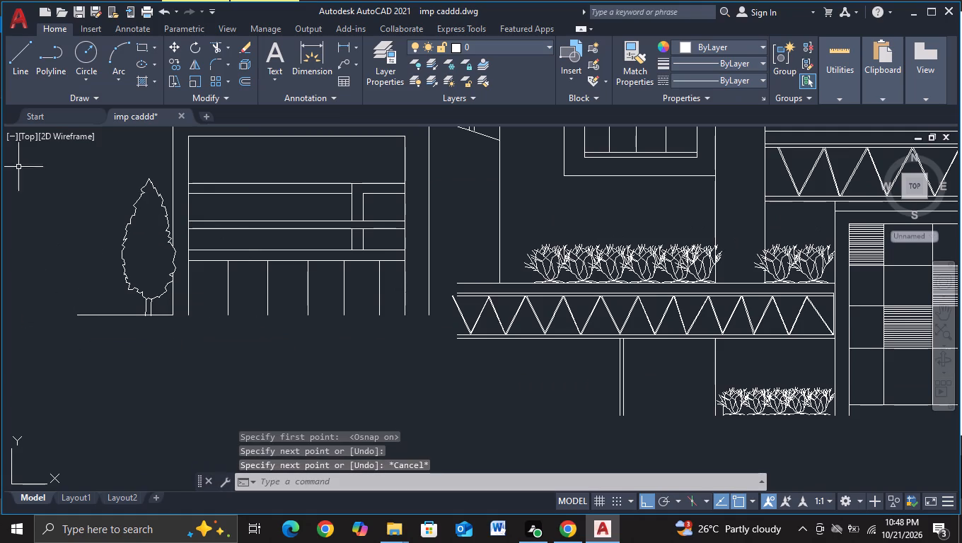
Draw a ground line from the end building's outer wall about 2886 to the walkway's open end, about 1017 down, and across to the lower planter.
click(23, 67)
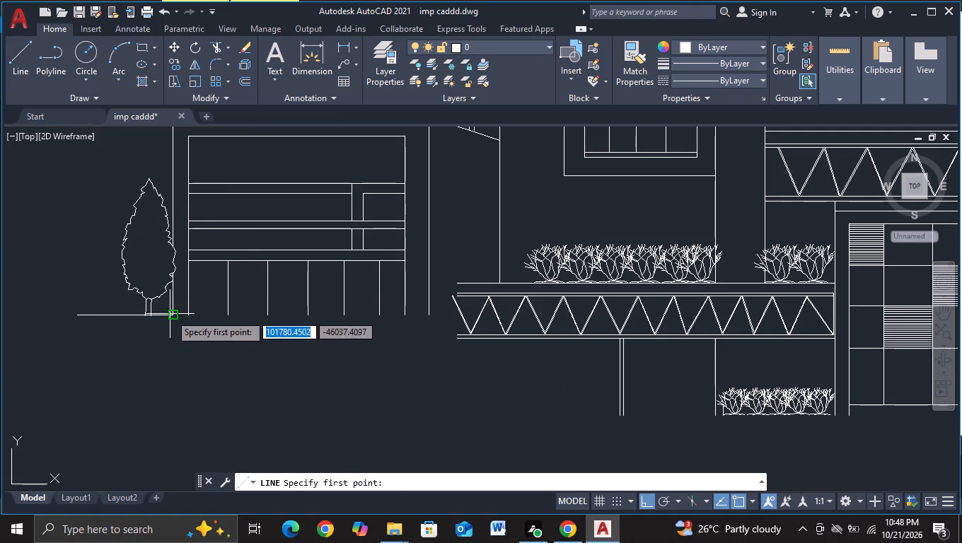
click(170, 313)
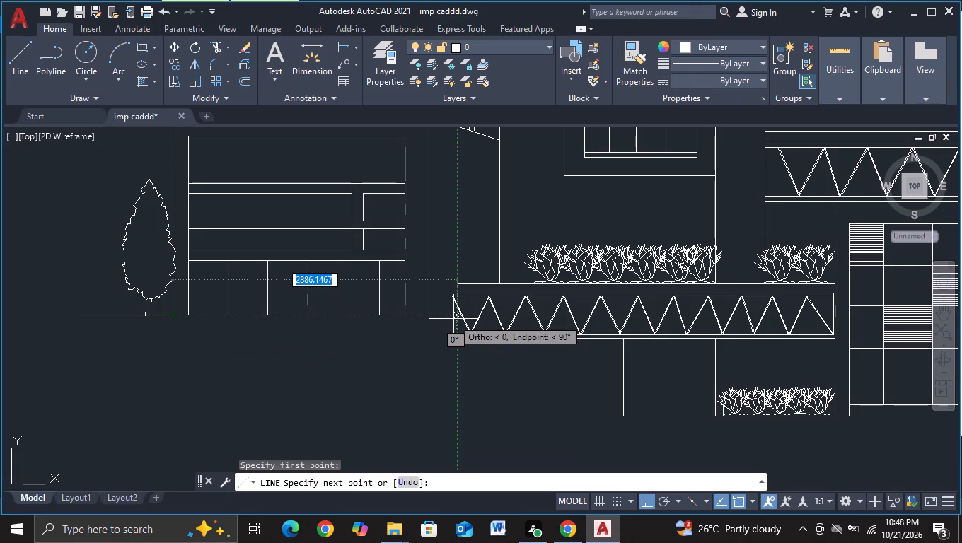
click(456, 319)
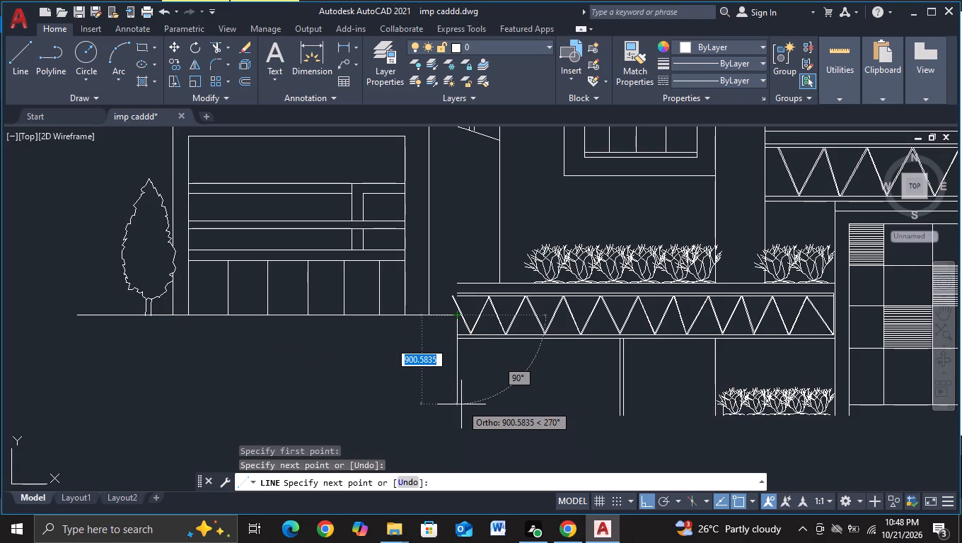
middle_drag(462, 399, 461, 393)
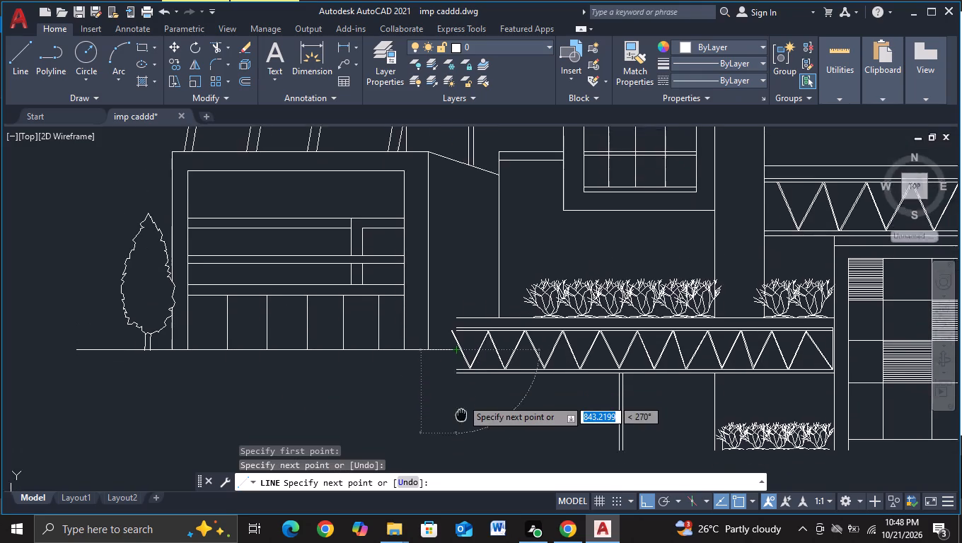
middle_drag(461, 393, 462, 378)
middle_drag(465, 445, 484, 291)
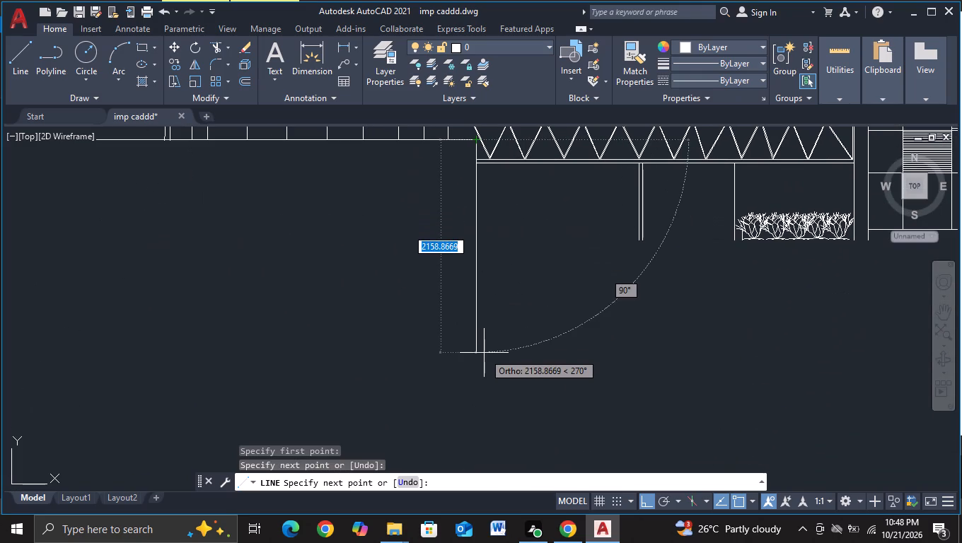
scroll(484, 353, down, 2)
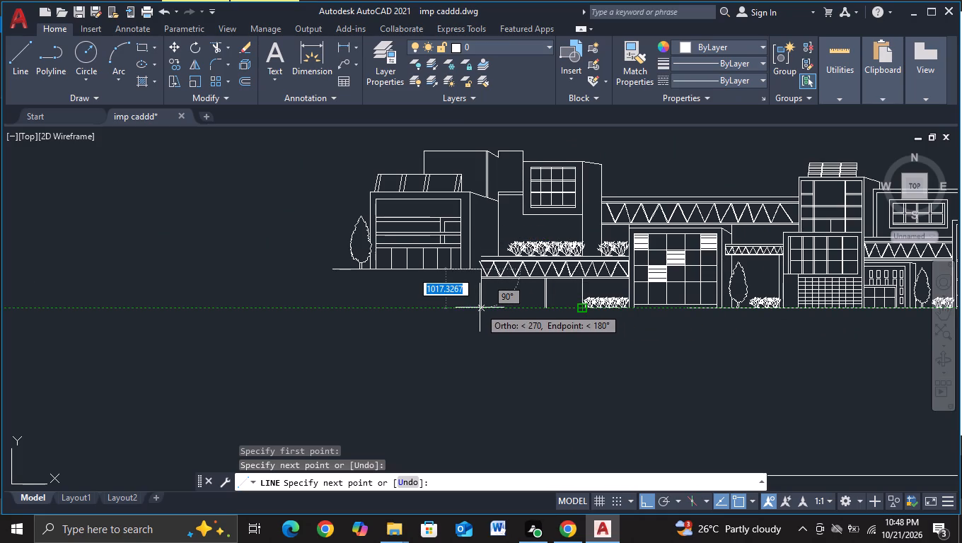
click(480, 308)
click(585, 303)
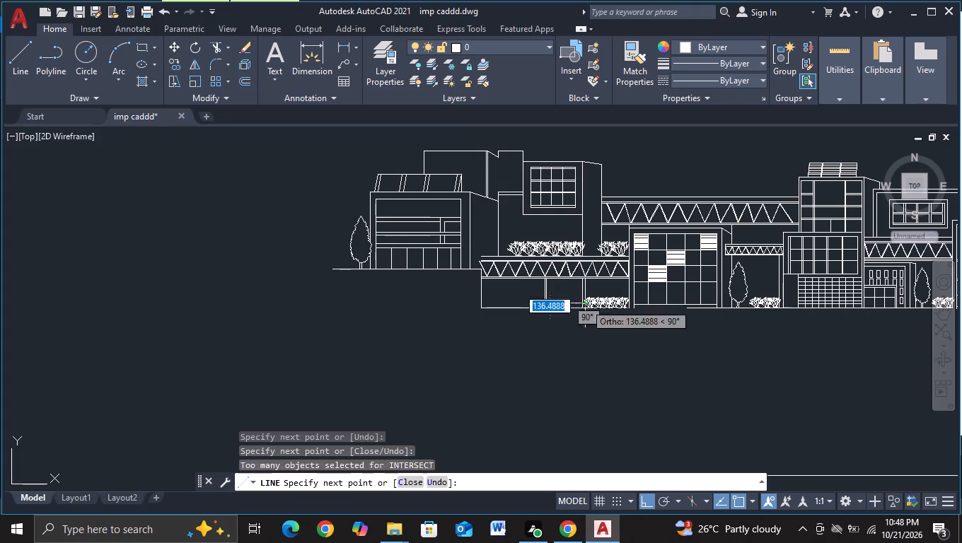
key(Escape)
Draw a vertical line up from the upper ground line's corner across the truss end, passing just above the walkway's top line.
middle_drag(433, 366, 553, 366)
scroll(555, 358, up, 1)
middle_drag(555, 362, 471, 447)
scroll(521, 383, up, 2)
middle_drag(518, 382, 463, 445)
middle_drag(487, 372, 482, 417)
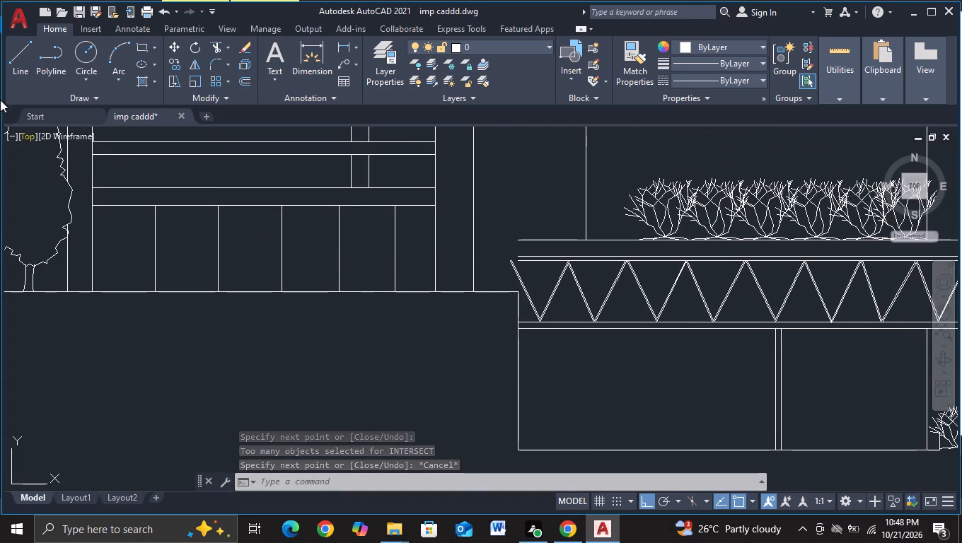
click(23, 68)
click(518, 296)
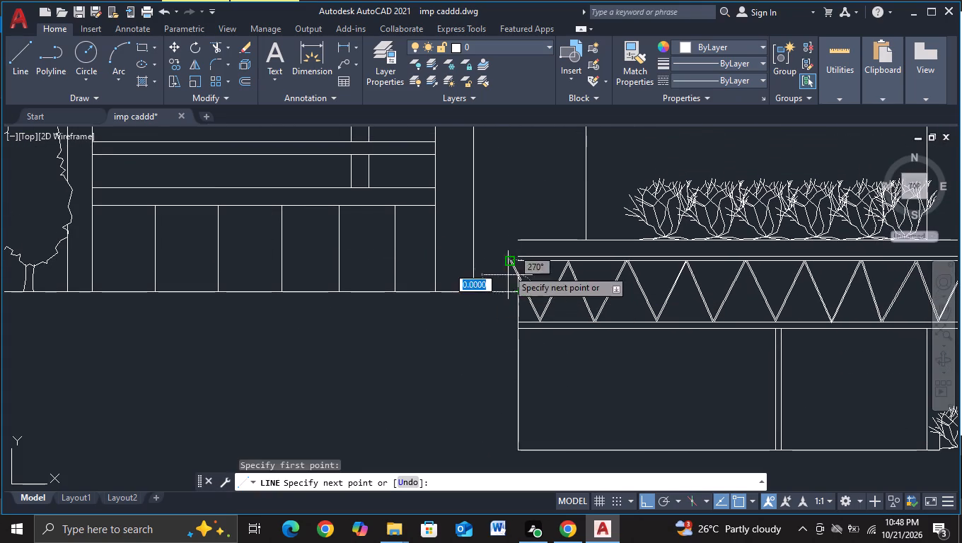
click(510, 220)
key(Escape)
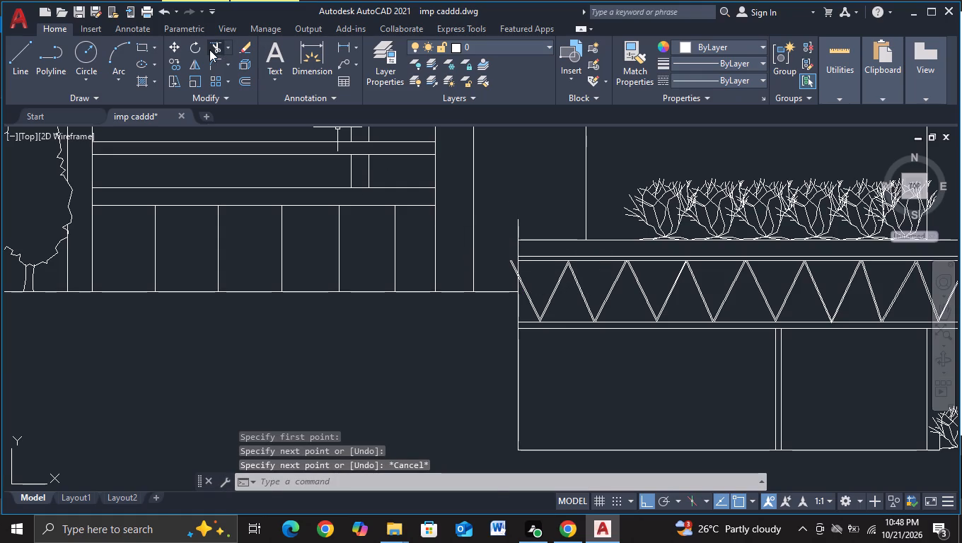
Trim the truss diagonal projecting beyond the walkway's new end line, and that line's overhang above the walkway's top.
click(209, 49)
click(513, 269)
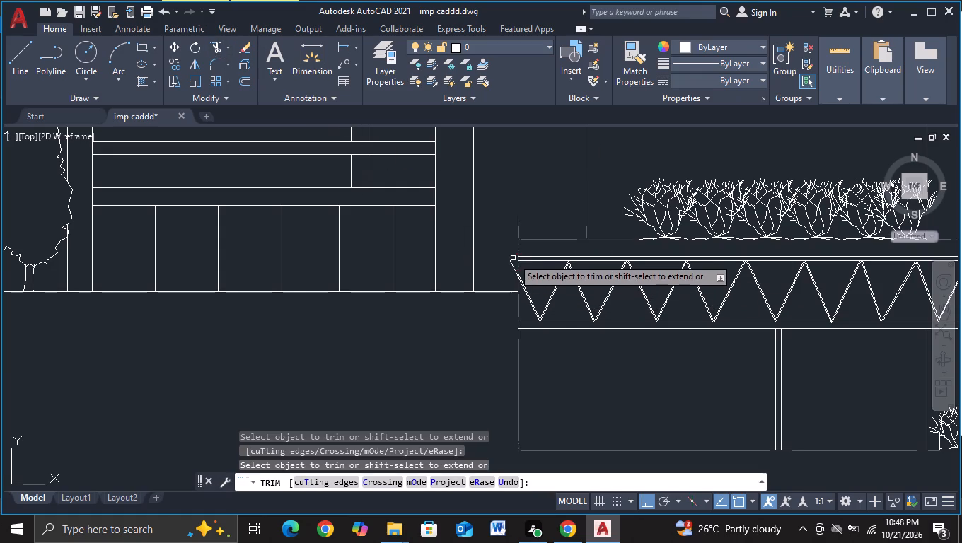
click(511, 262)
drag(503, 223, 570, 221)
scroll(538, 245, down, 2)
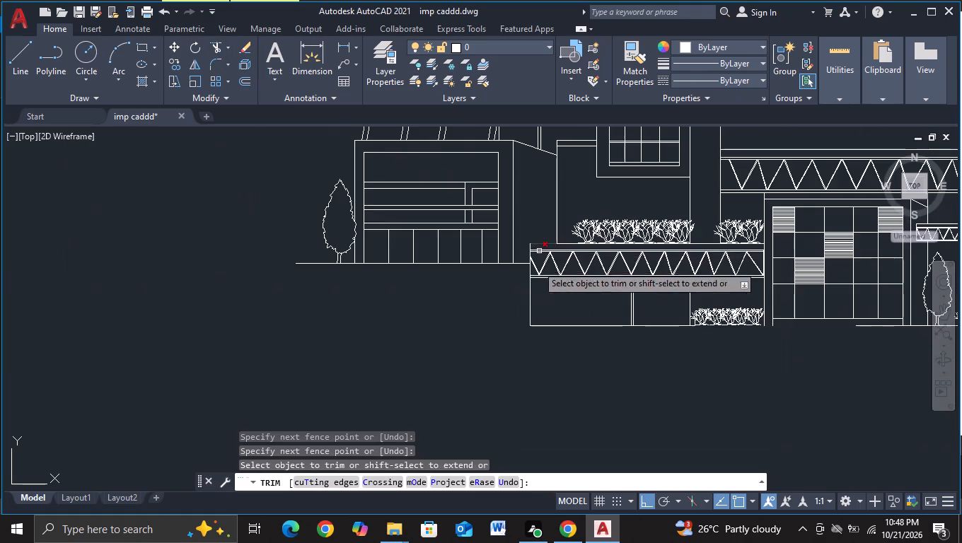
middle_drag(506, 350, 473, 392)
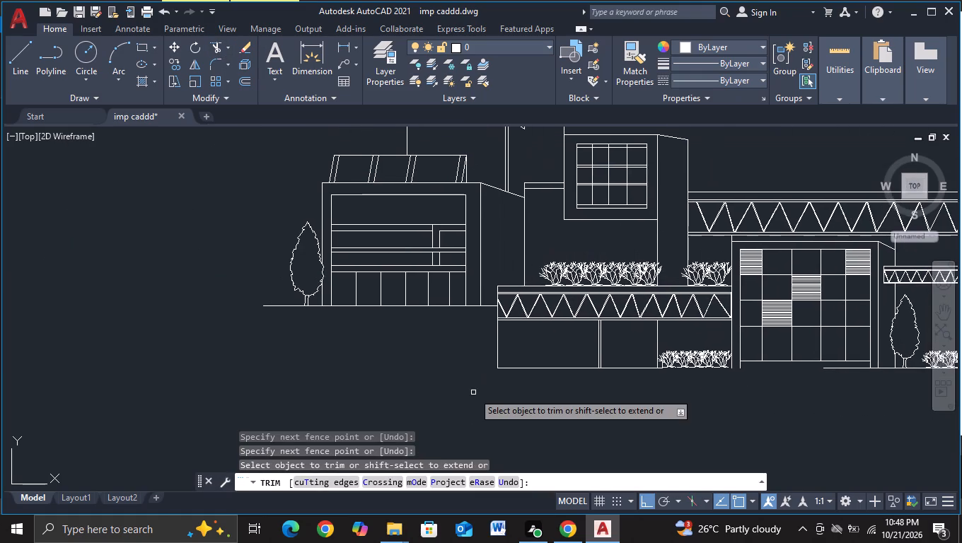
middle_drag(469, 384, 451, 424)
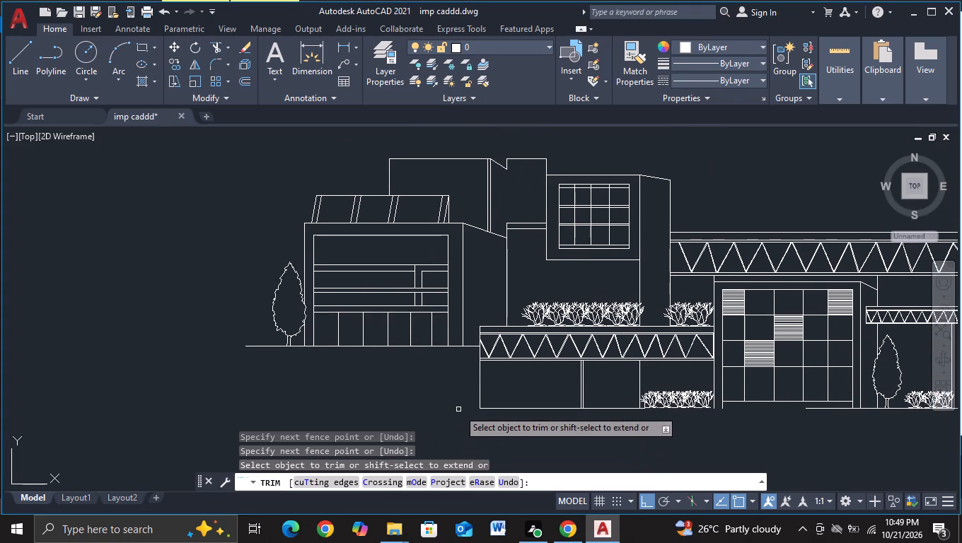
scroll(458, 409, down, 1)
middle_drag(454, 412, 454, 401)
key(Escape)
Trim away the middle block's flat top line and its upper side edges, between the rear block's slanted edge and the gridded-window block.
middle_click(439, 341)
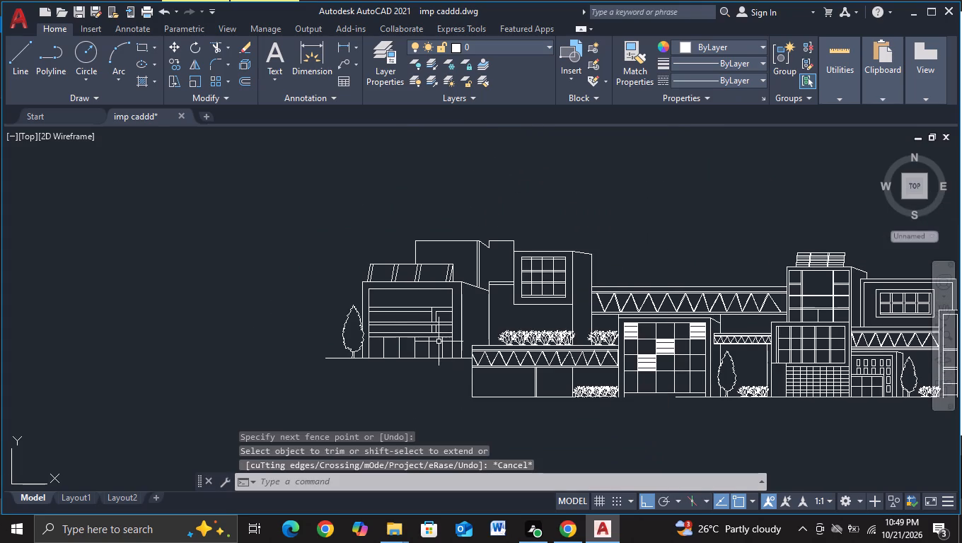
middle_drag(447, 385, 344, 380)
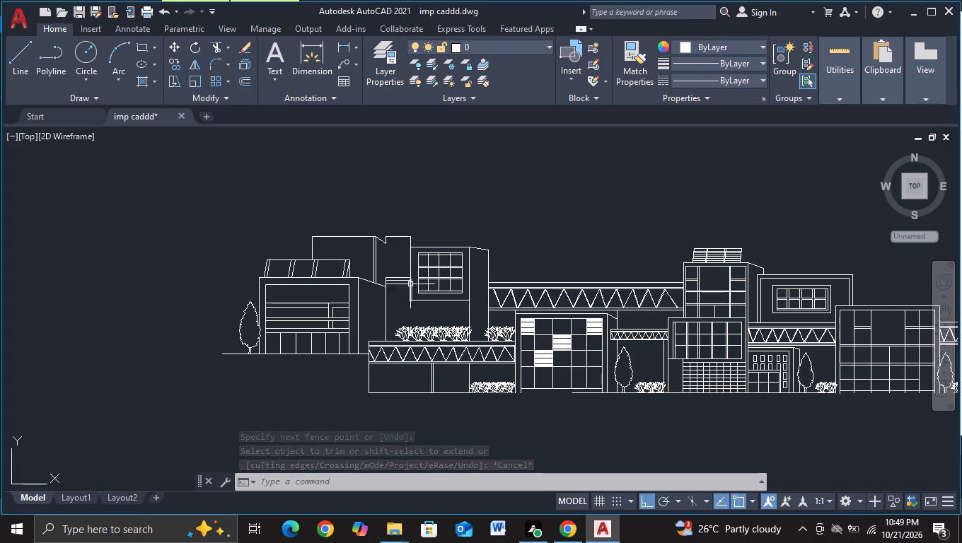
click(219, 48)
click(397, 237)
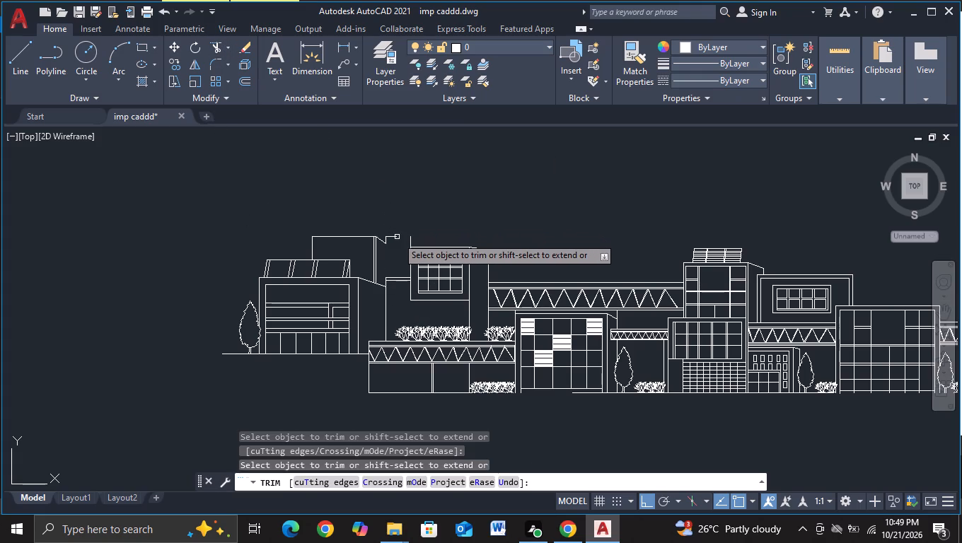
click(388, 237)
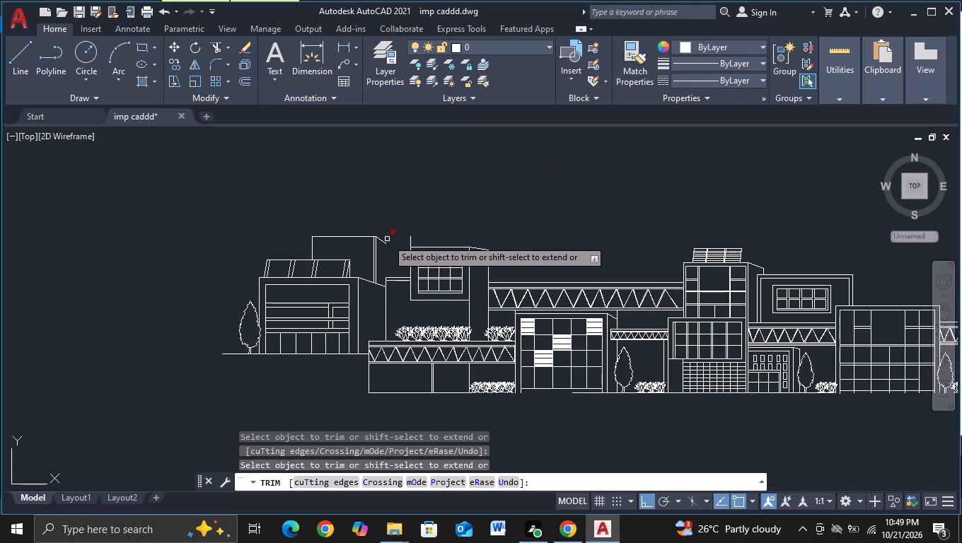
click(387, 239)
click(410, 239)
key(Escape)
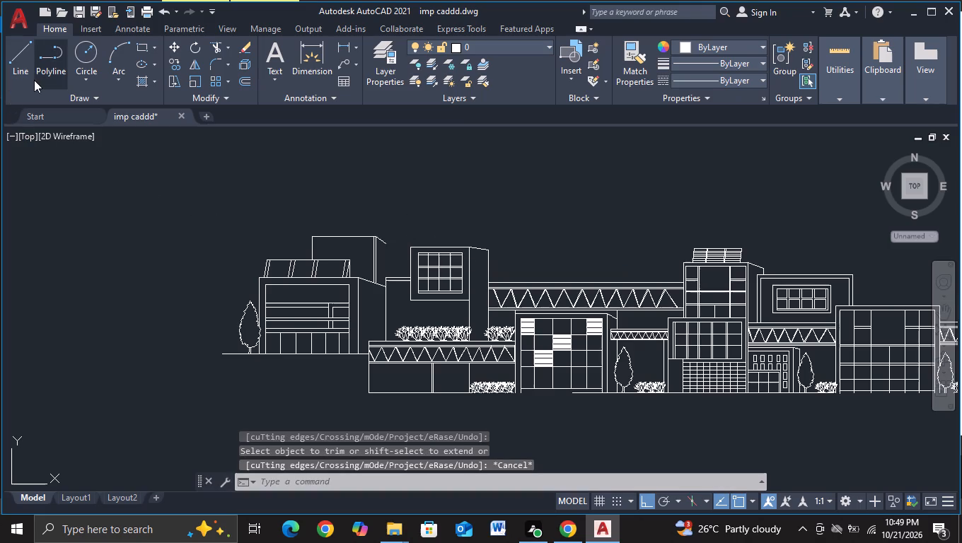
Draw a vertical line from the lower end of the rear block's slanted roof edge down to the paired horizontal lines.
click(21, 79)
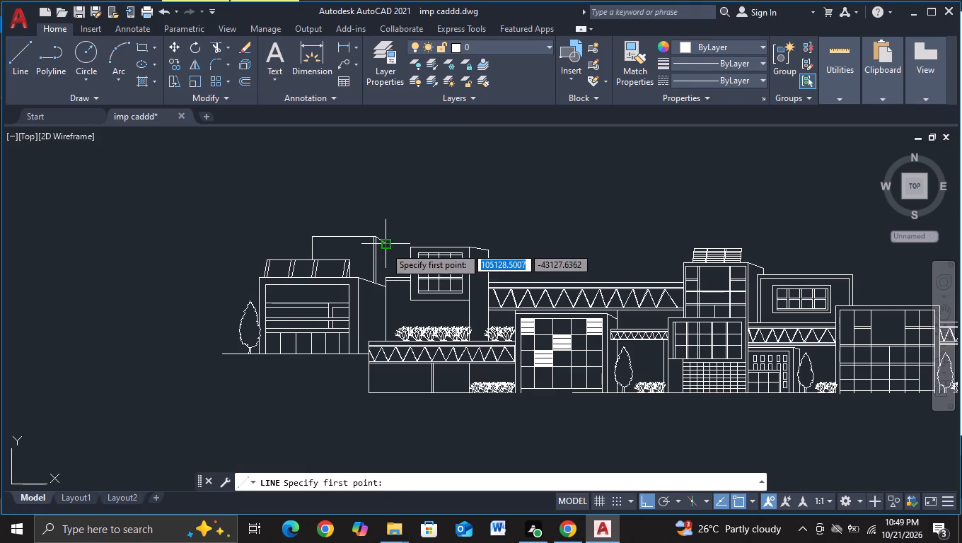
click(385, 247)
click(389, 282)
key(Escape)
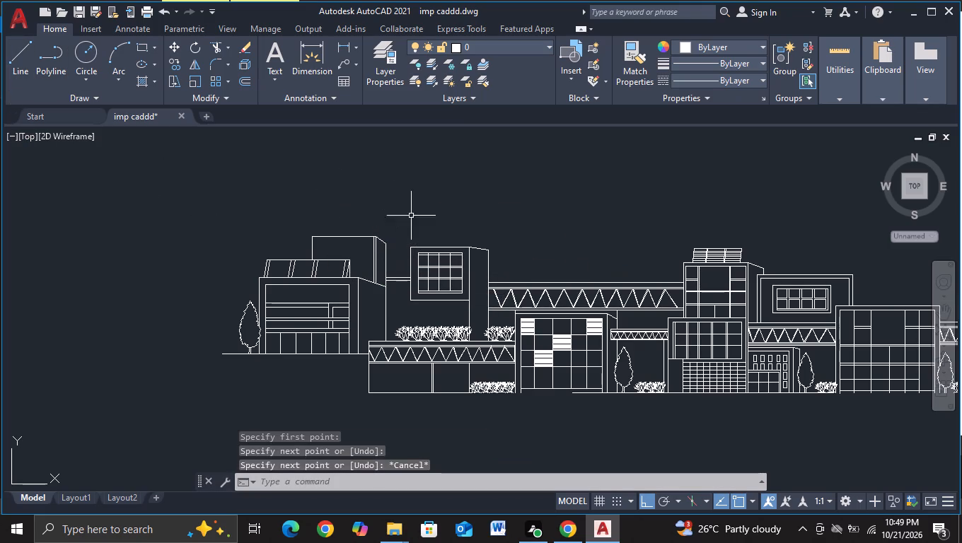
Move the framed gridded window toward the rear block and slightly upward, with ortho and object snap off.
middle_drag(511, 227, 451, 250)
middle_drag(437, 265, 451, 229)
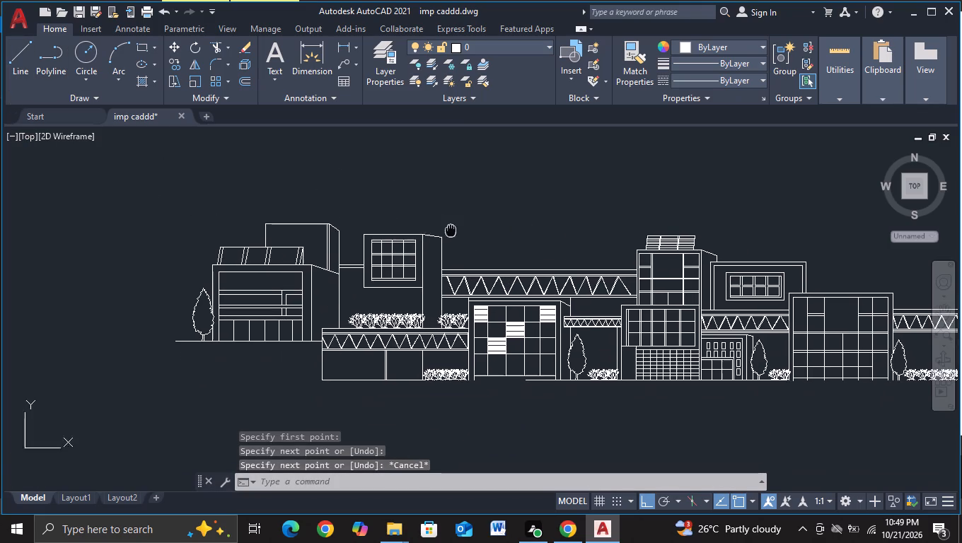
click(353, 223)
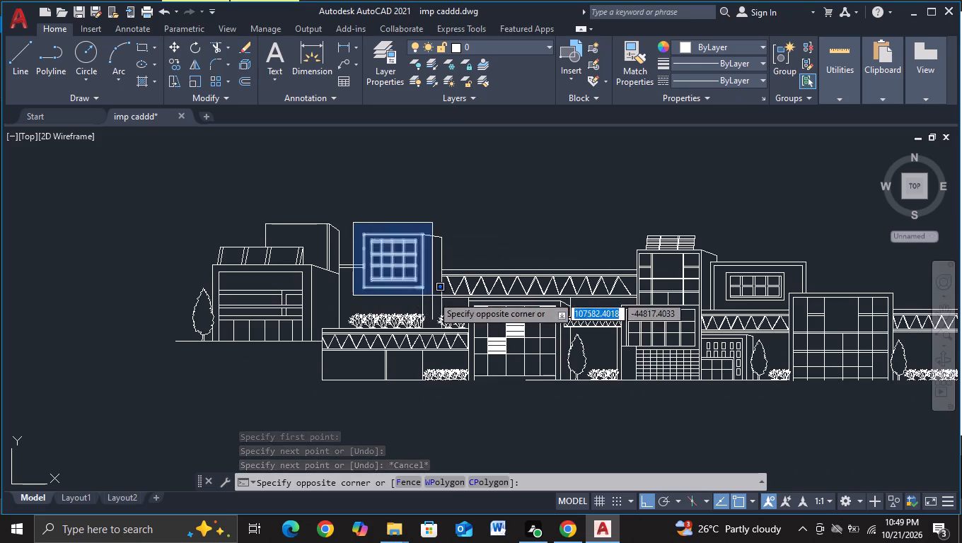
click(433, 296)
key(m)
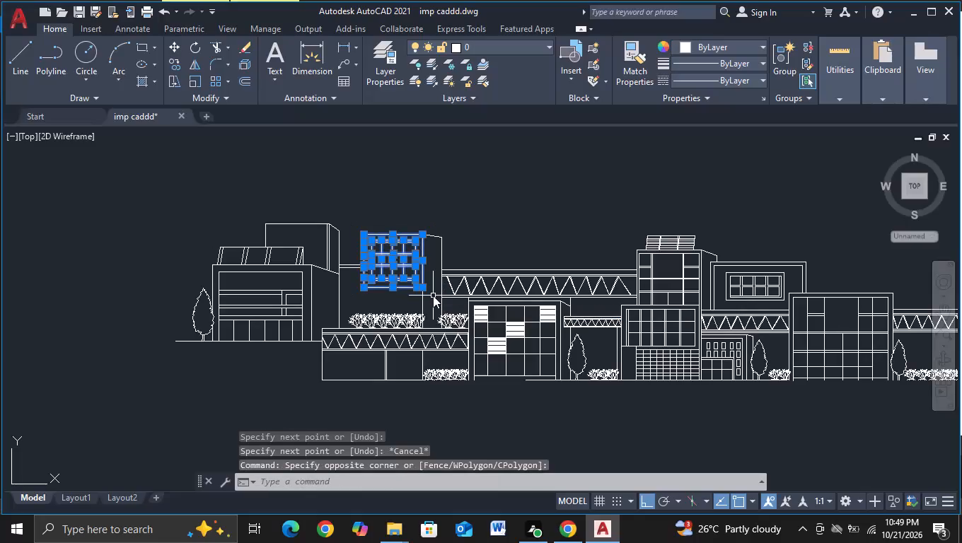
click(480, 322)
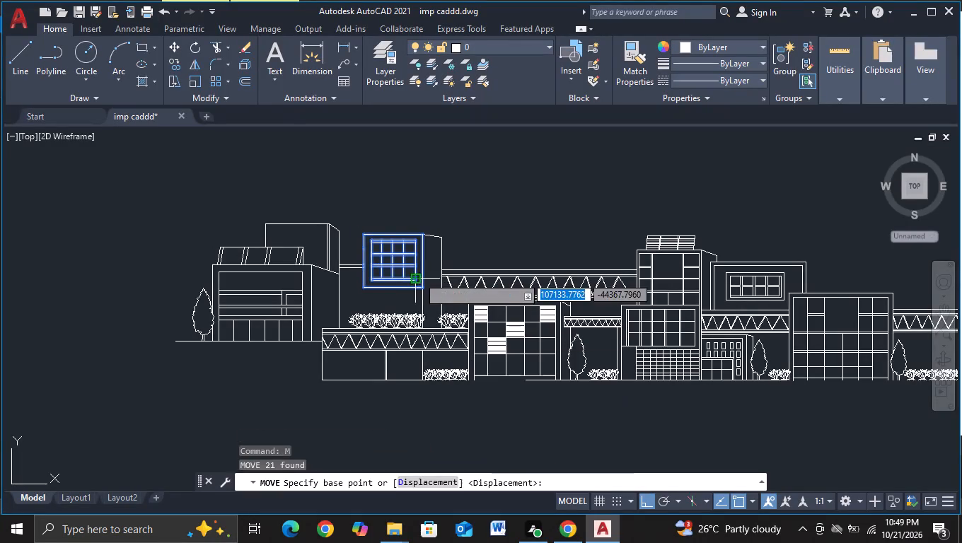
click(418, 276)
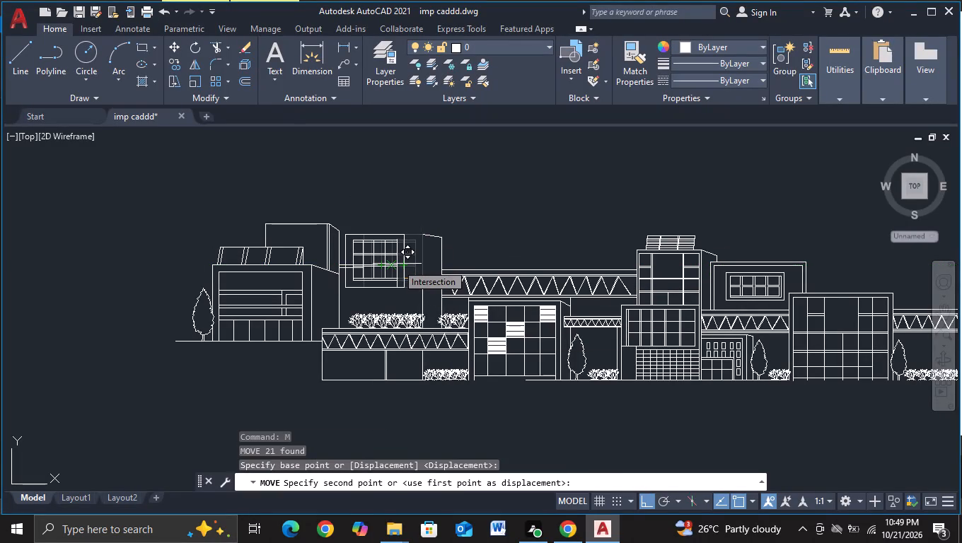
key(F8)
scroll(419, 284, up, 1)
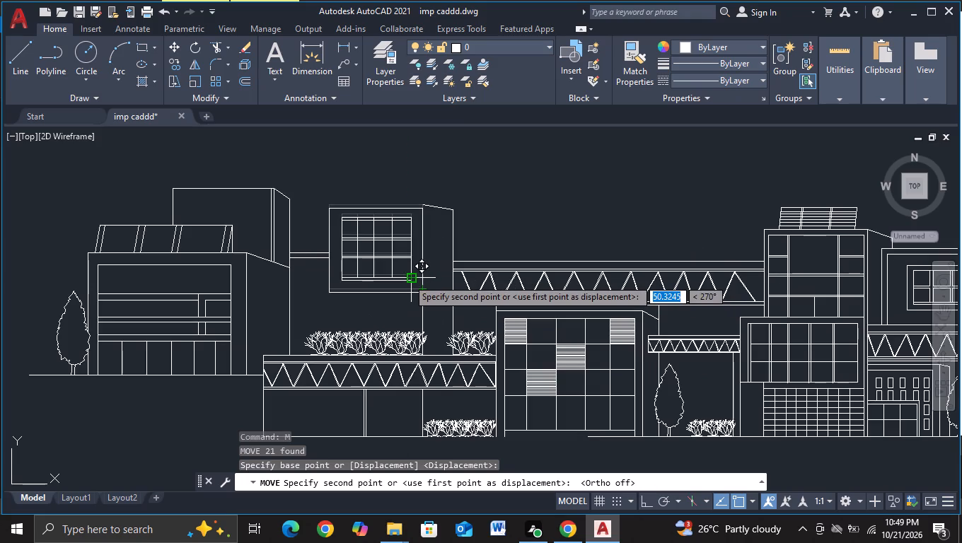
key(F3)
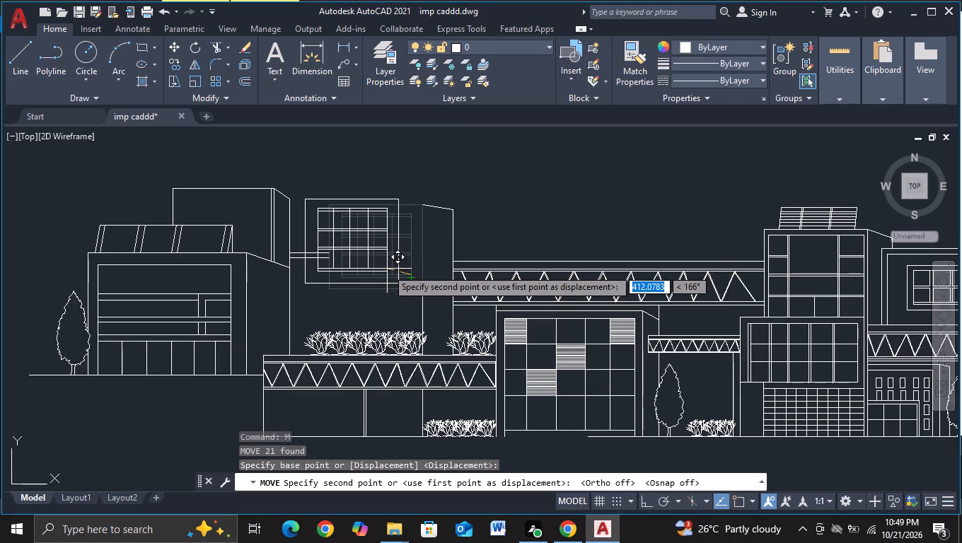
click(390, 267)
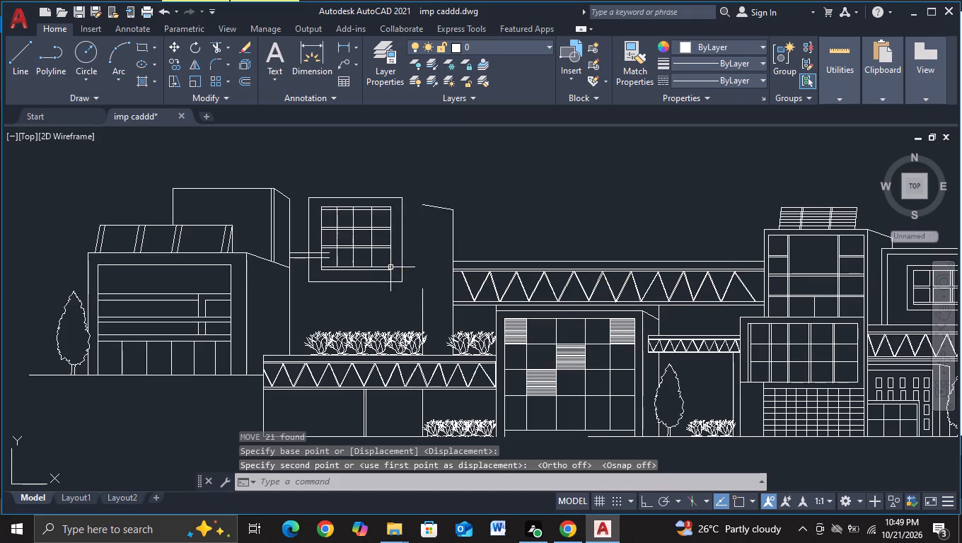
Delete the two short parallel horizontal lines running from the rear block's side into the relocated window frame.
click(306, 251)
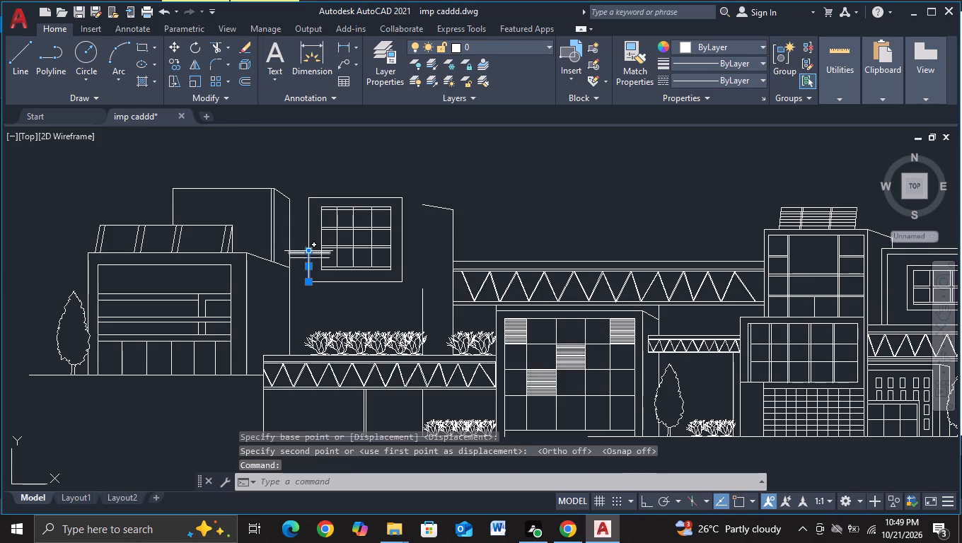
click(300, 257)
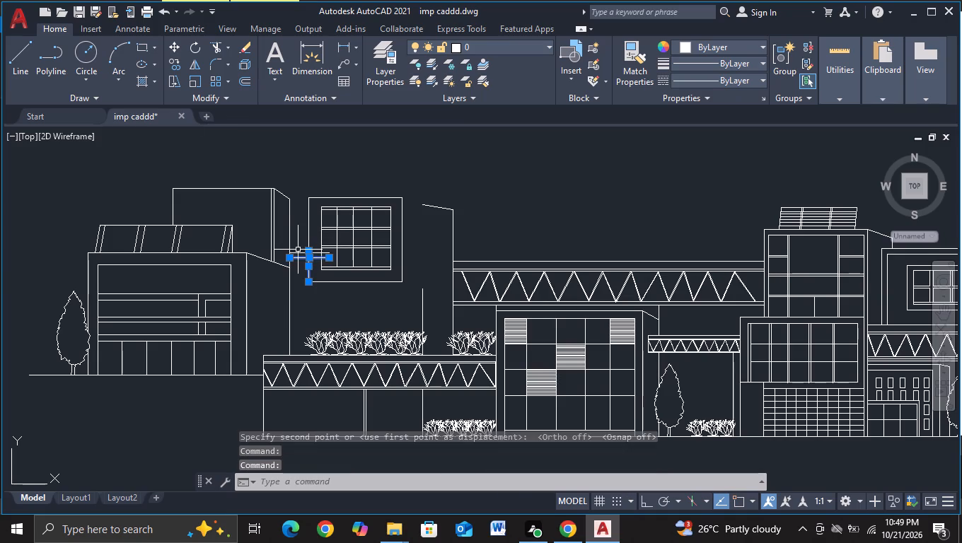
scroll(301, 255, up, 2)
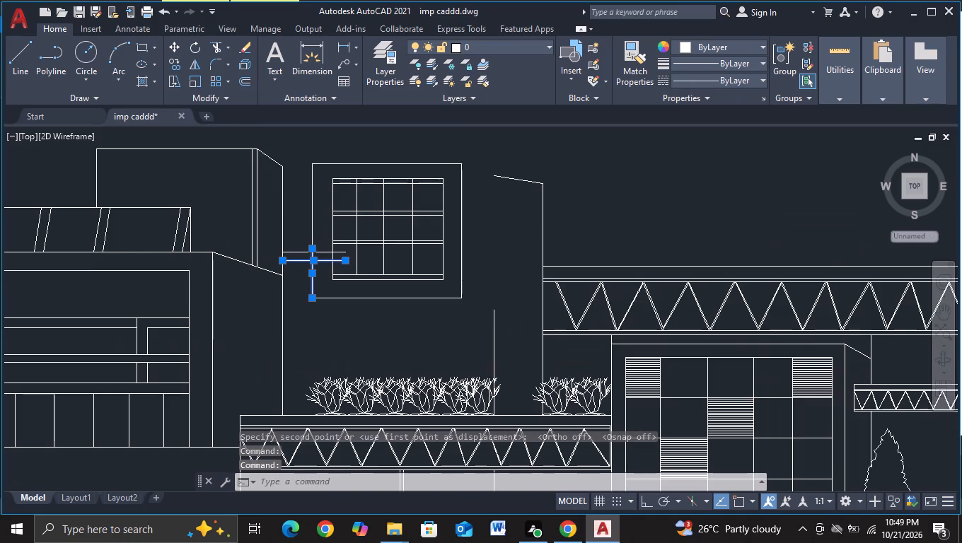
key(Escape)
click(306, 251)
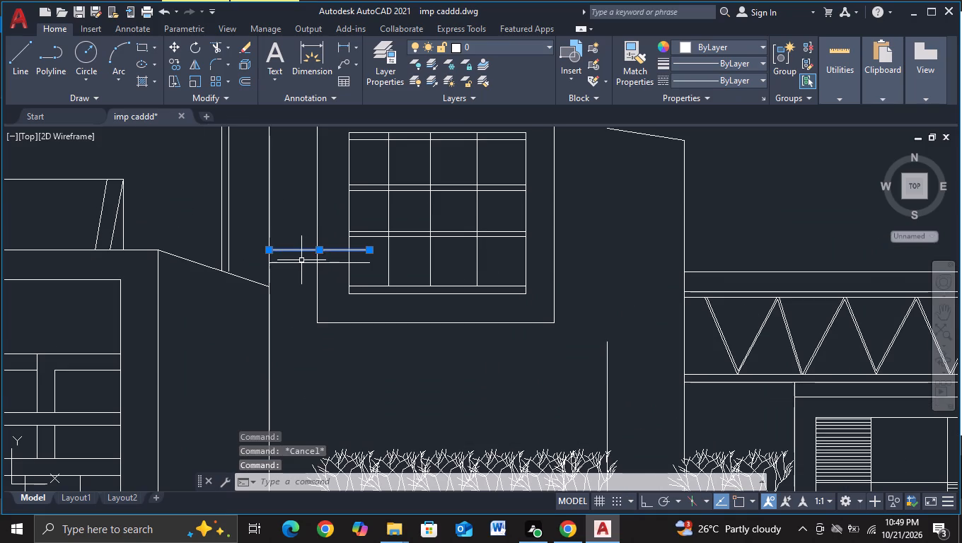
click(301, 262)
key(Delete)
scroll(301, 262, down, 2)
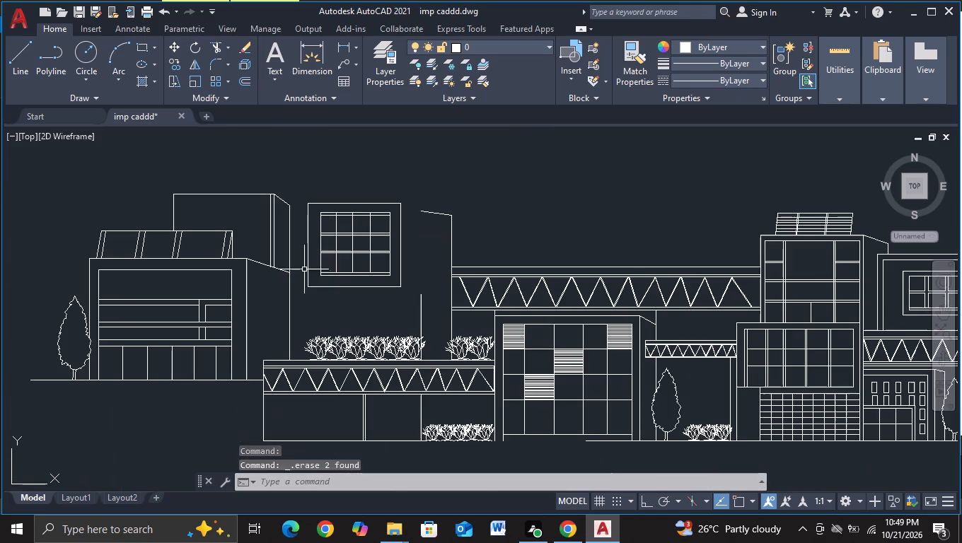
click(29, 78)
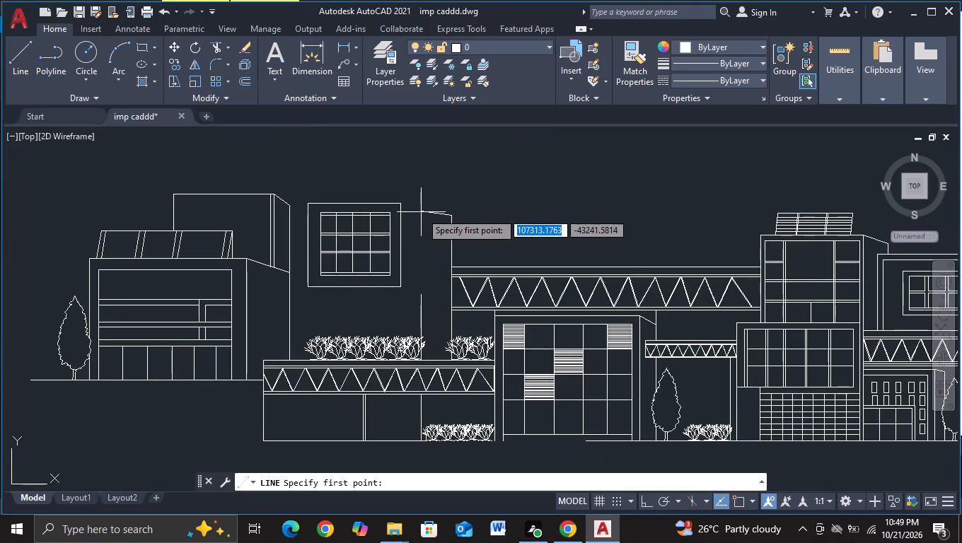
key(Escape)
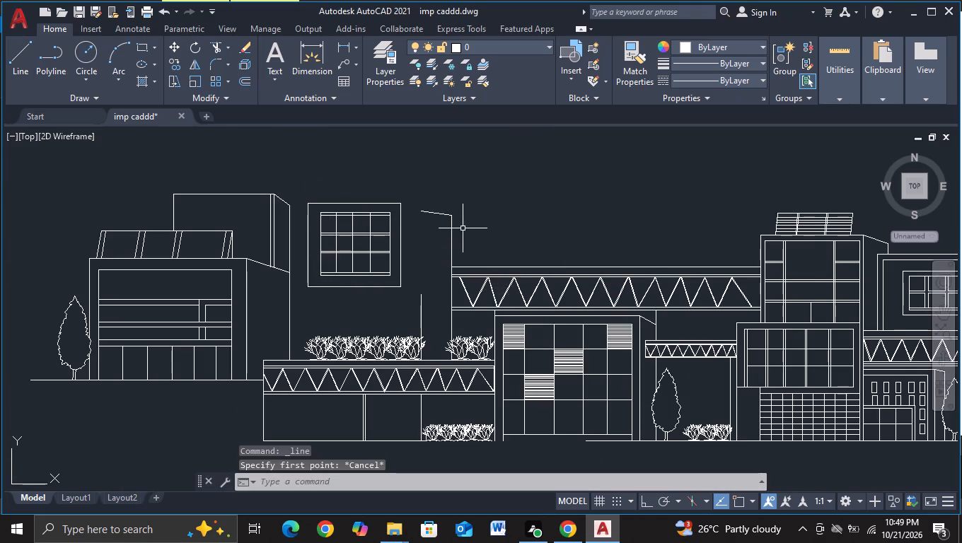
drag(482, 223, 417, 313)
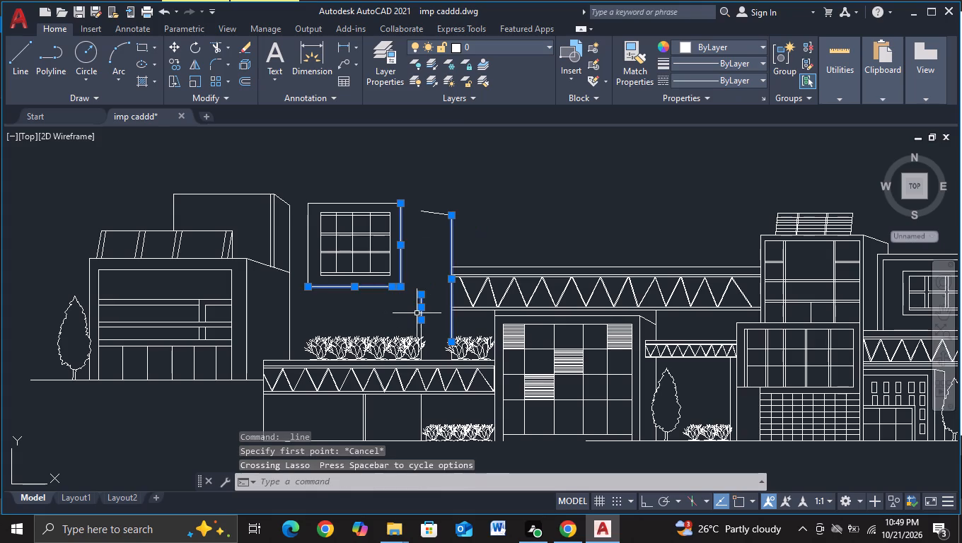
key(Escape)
Move the middle block's slanted top line and its vertical side lines over to meet the framed gridded window's corner.
drag(465, 244, 419, 317)
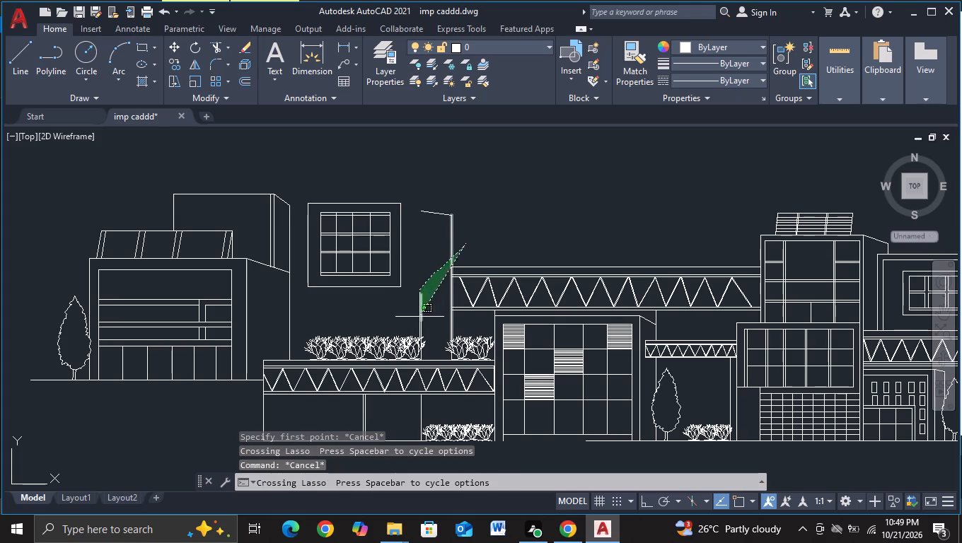
drag(419, 317, 418, 317)
click(429, 212)
scroll(433, 308, up, 2)
click(398, 363)
click(405, 360)
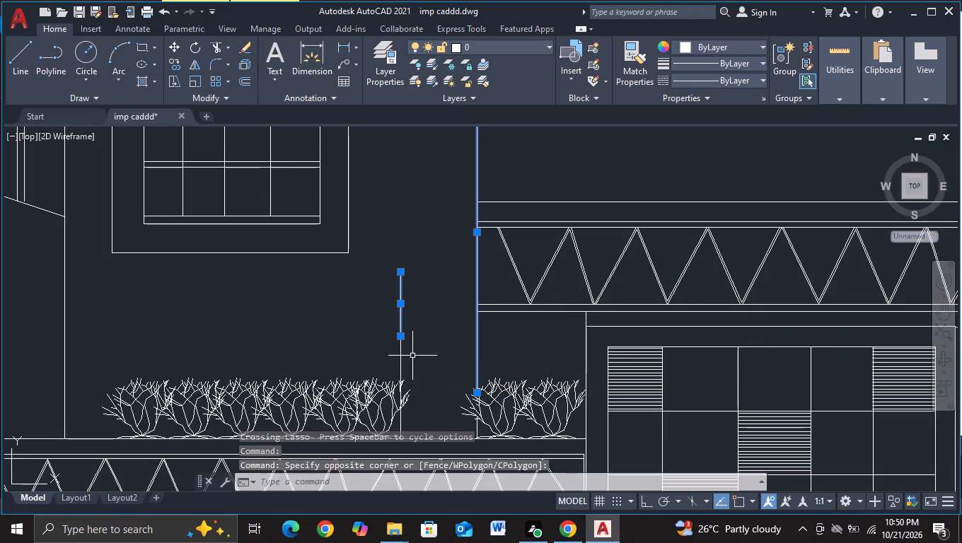
drag(410, 358, 364, 372)
click(369, 363)
scroll(424, 364, down, 2)
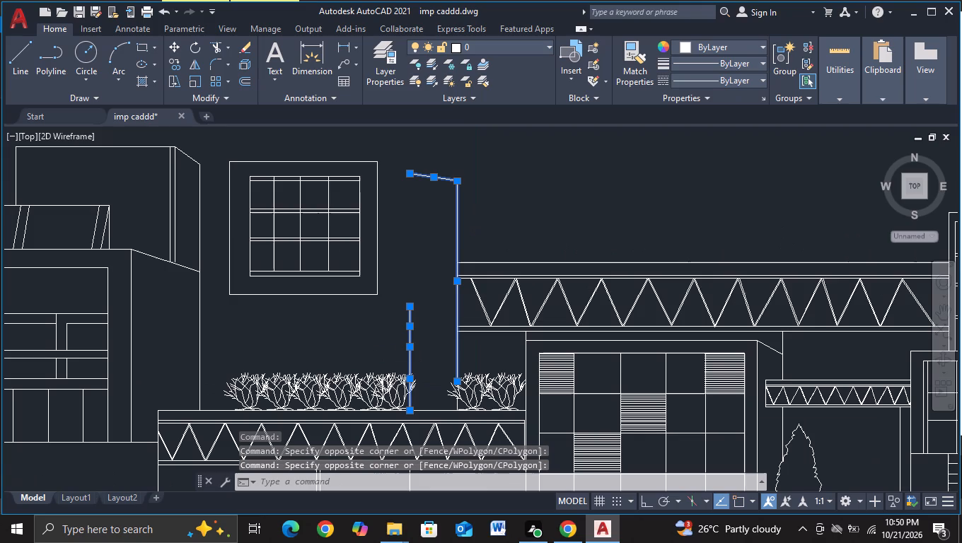
key(m)
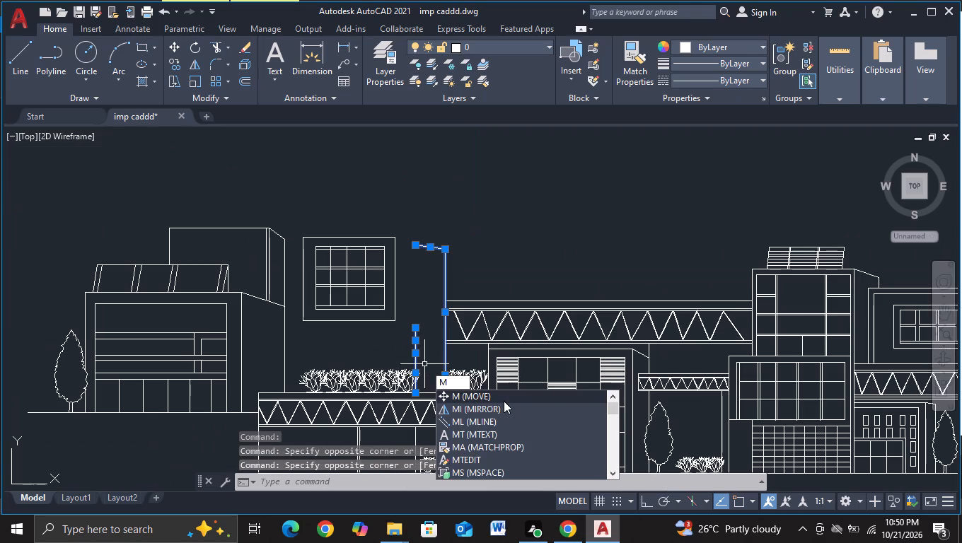
click(501, 394)
click(429, 319)
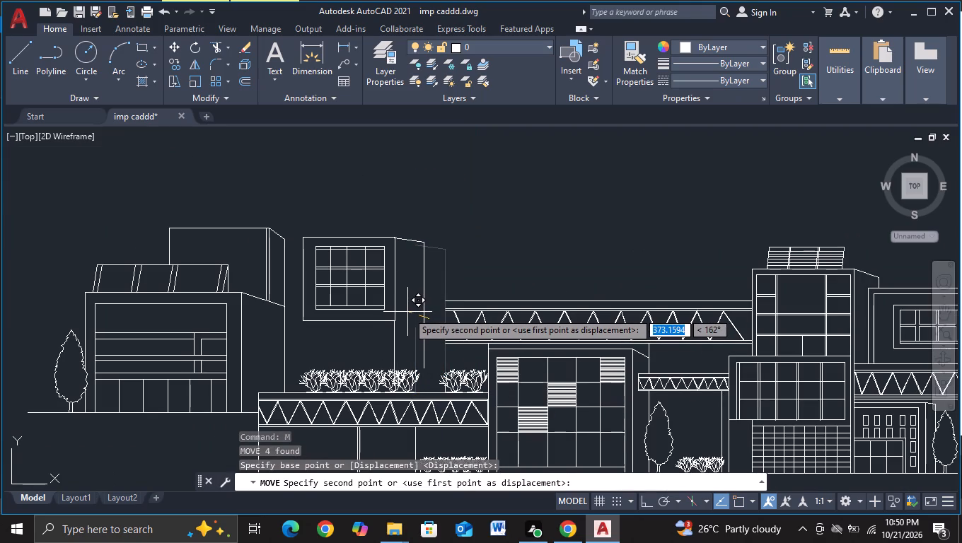
scroll(407, 312, up, 2)
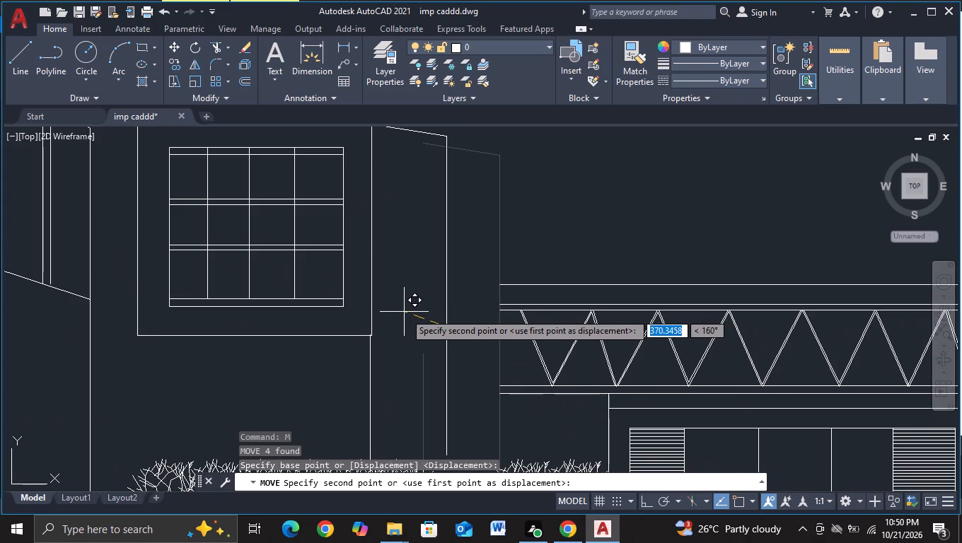
click(405, 313)
scroll(407, 313, down, 2)
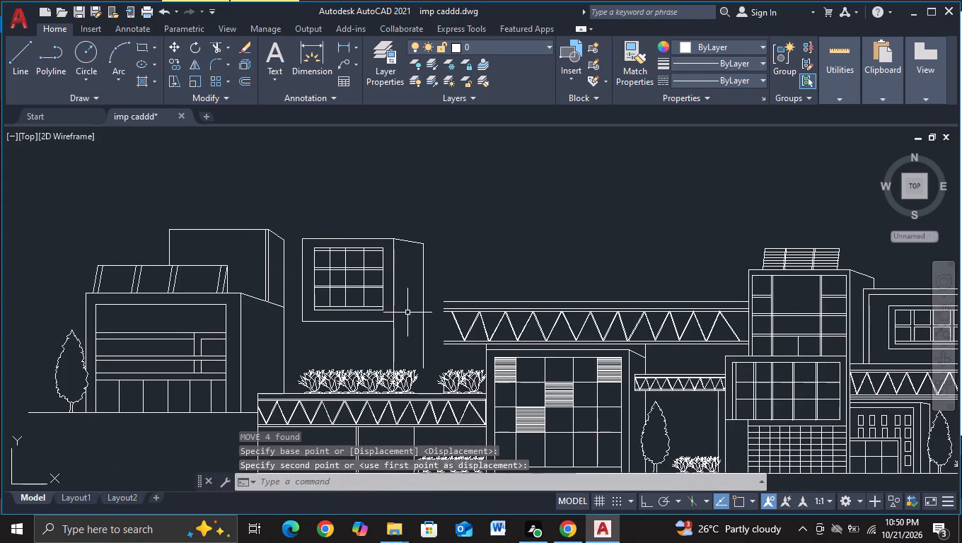
With object snap on, draw a line from the window frame's upper corner to the lower end of the rear block's slanted roof edge.
middle_drag(409, 317, 446, 286)
click(9, 73)
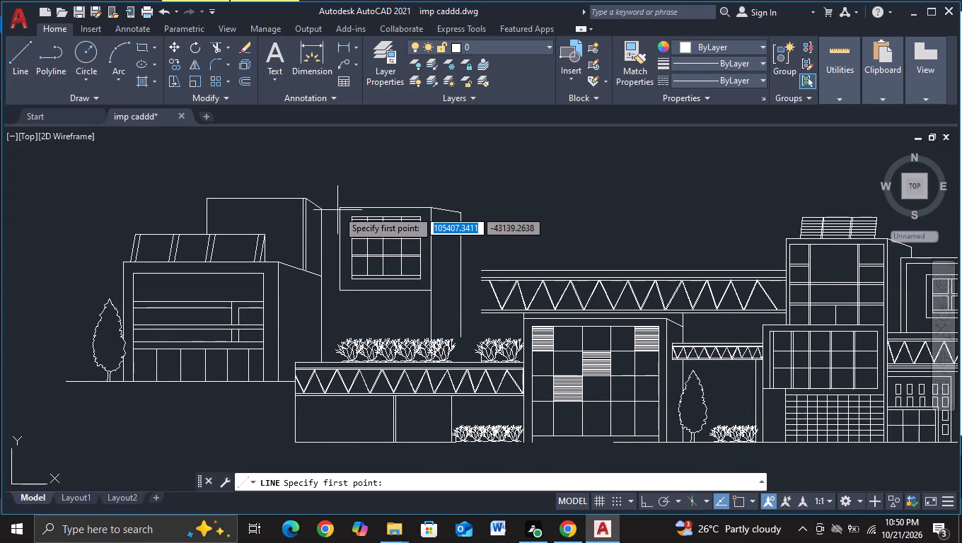
key(F3)
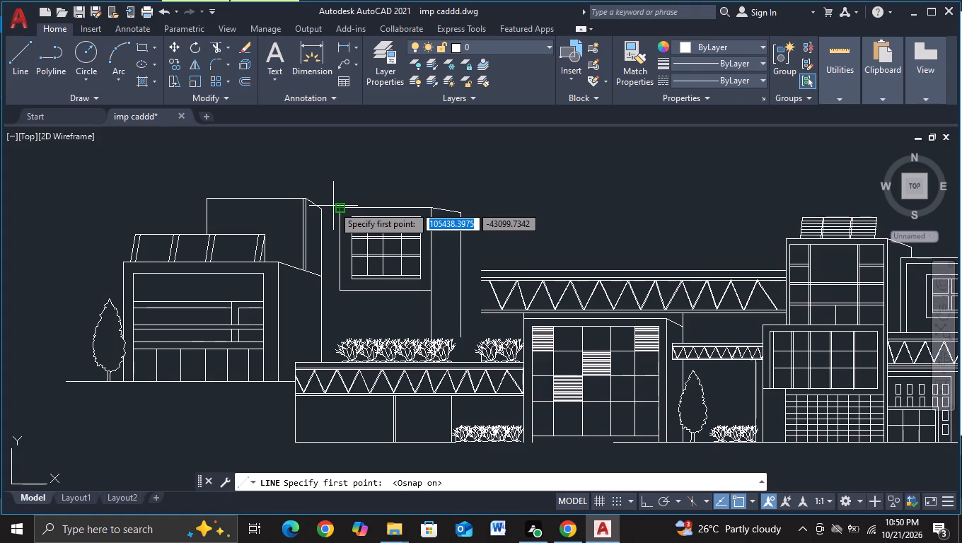
click(333, 206)
scroll(331, 254, up, 2)
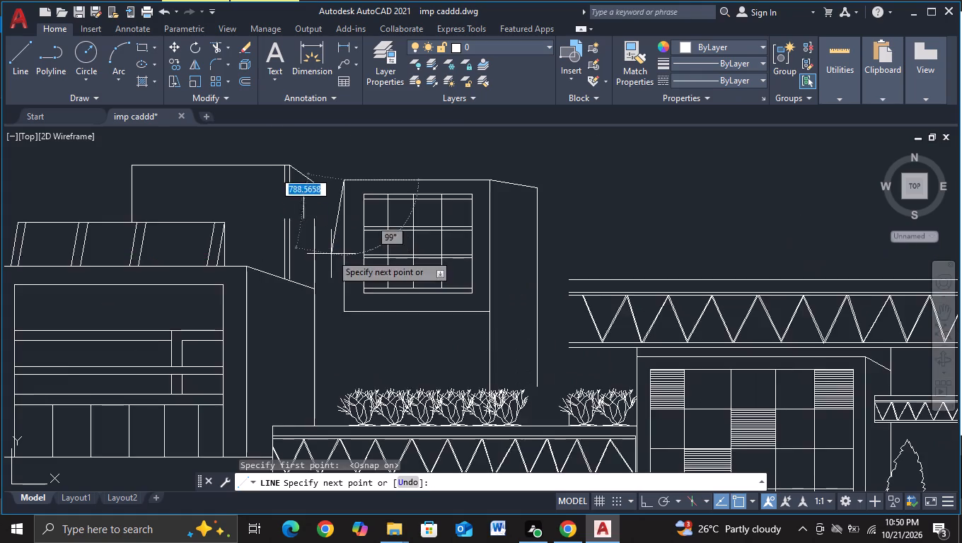
middle_drag(308, 191, 339, 339)
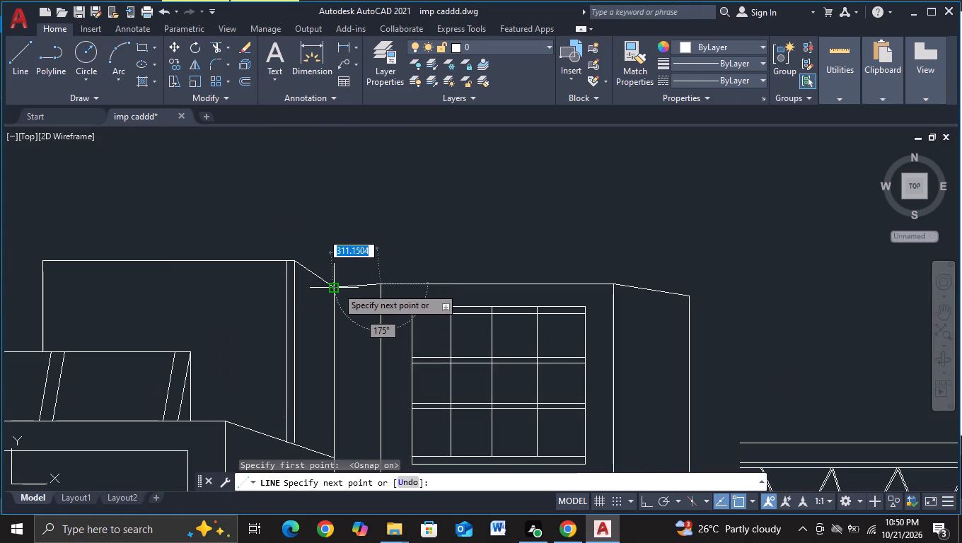
click(337, 287)
key(Escape)
Extend the middle block's outer vertical edge down to the top line of the lower truss walkway.
scroll(336, 356, down, 2)
middle_drag(336, 360, 340, 252)
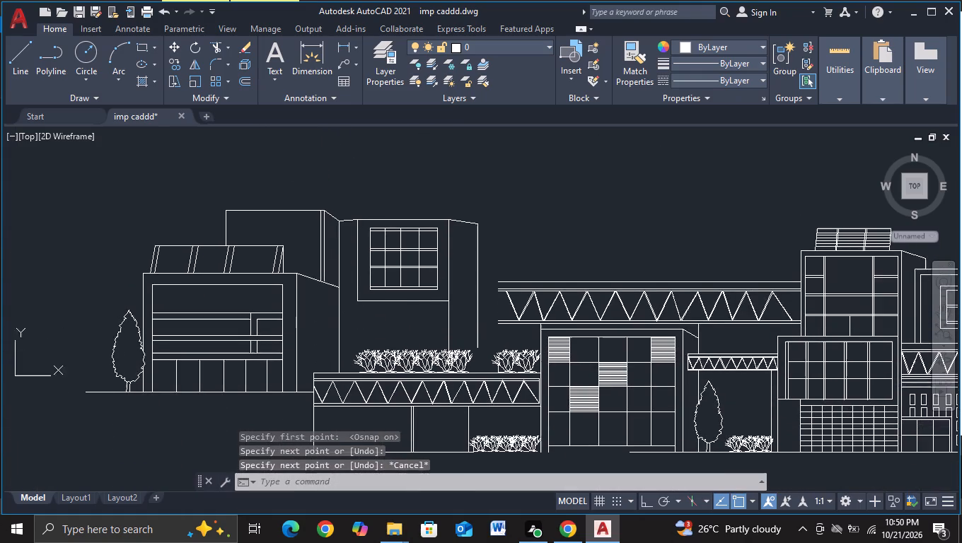
middle_drag(376, 329, 332, 300)
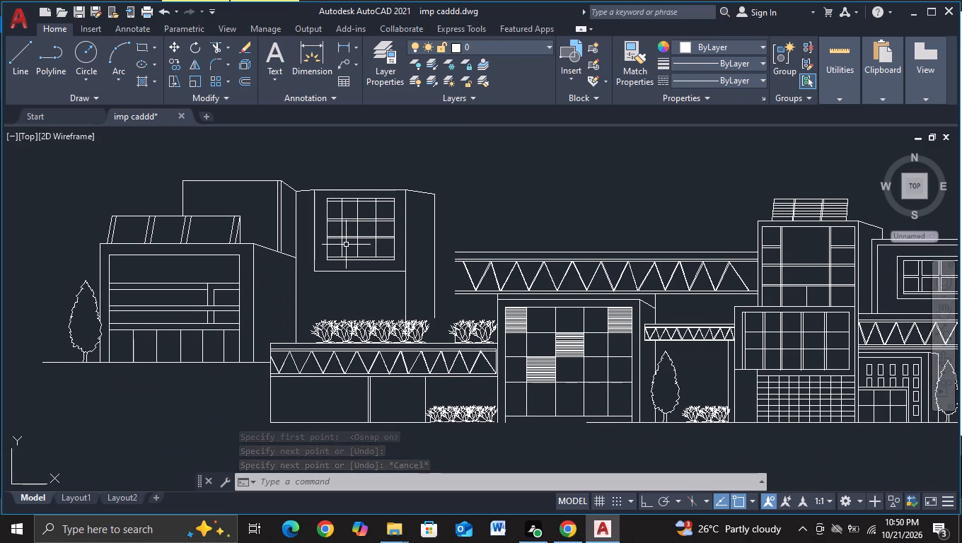
key(e)
click(404, 291)
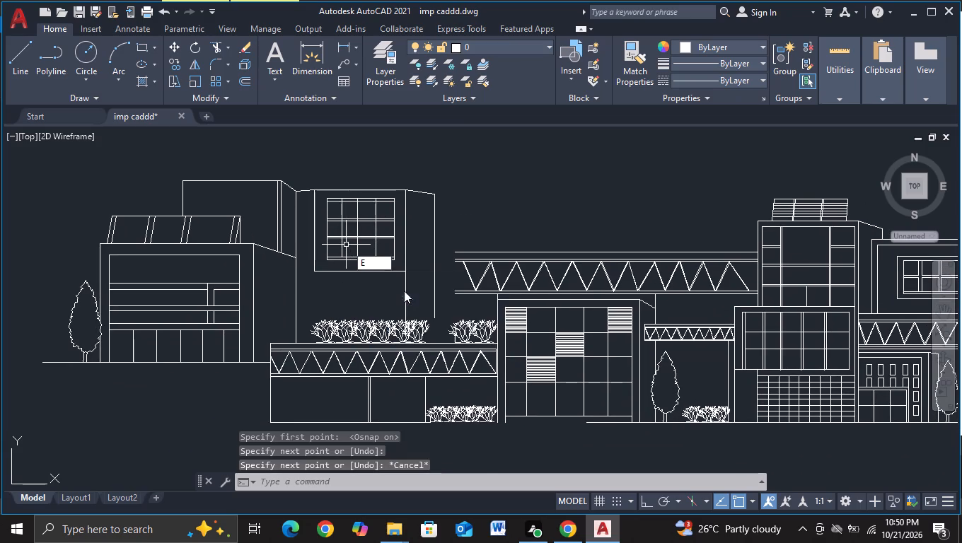
click(436, 315)
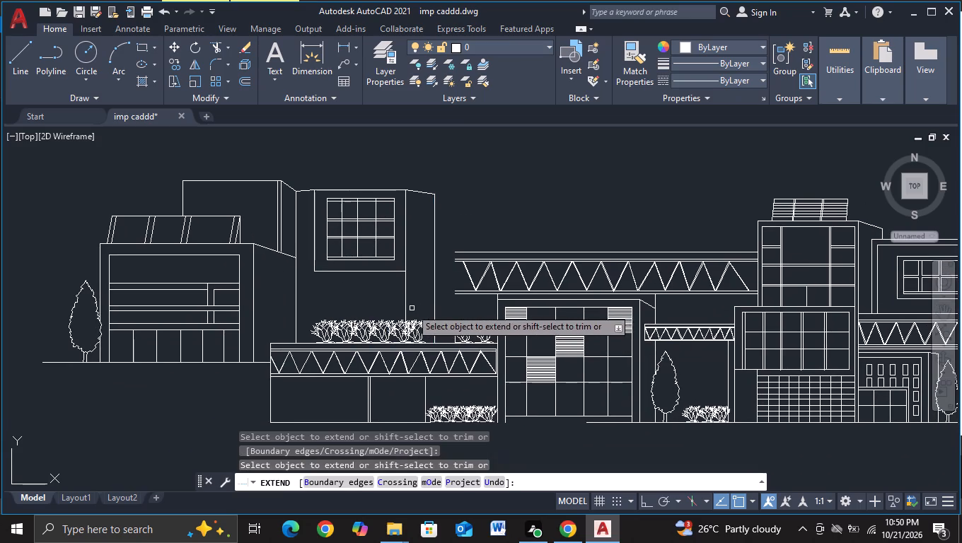
key(Escape)
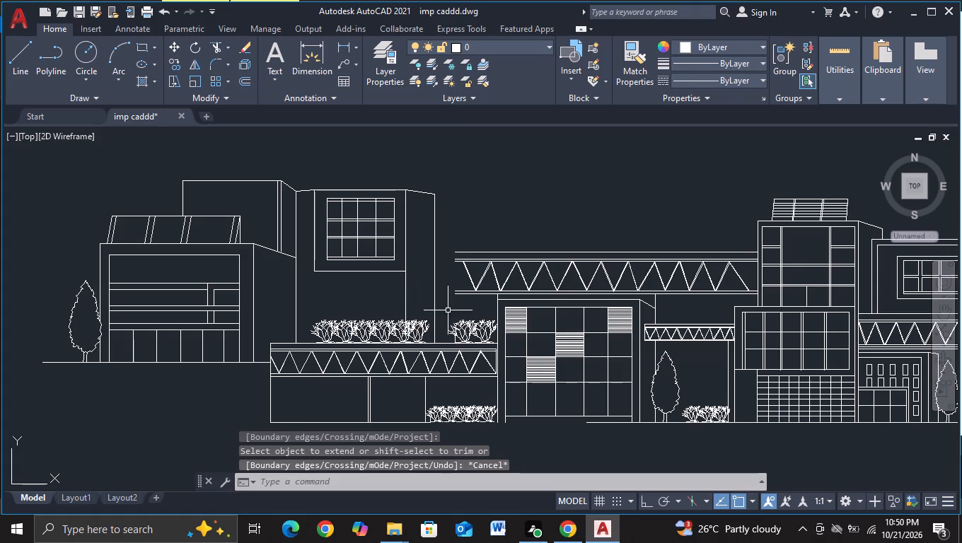
Extend the upper truss walkway's horizontal lines to the middle block's relocated outer vertical edge.
scroll(449, 312, down, 1)
middle_drag(449, 312, 409, 315)
scroll(408, 315, up, 2)
middle_drag(408, 315, 395, 324)
key(Escape)
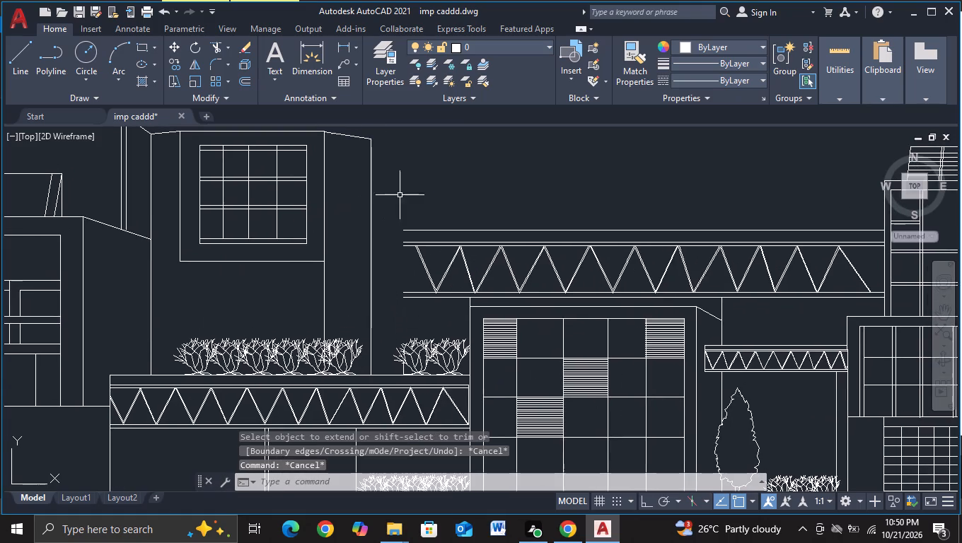
click(11, 54)
key(Escape)
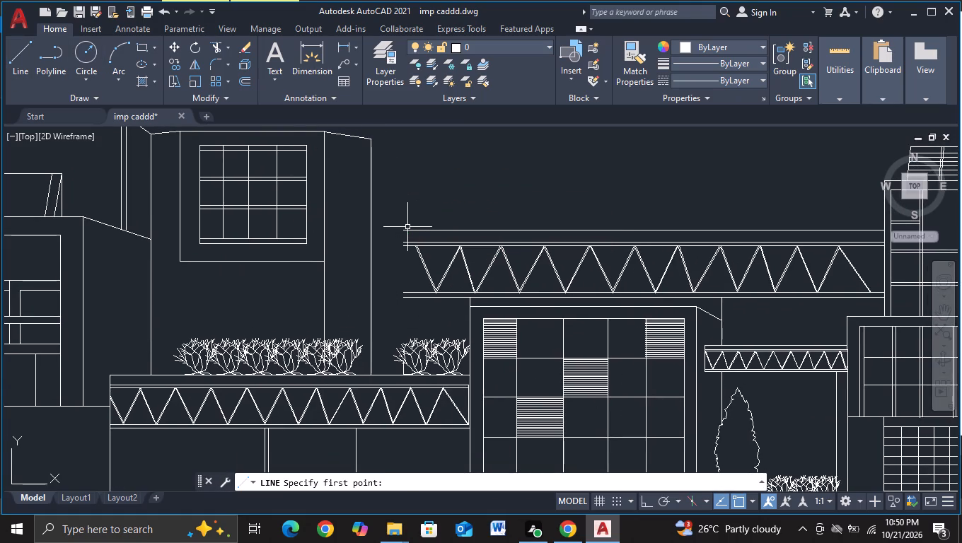
key(e)
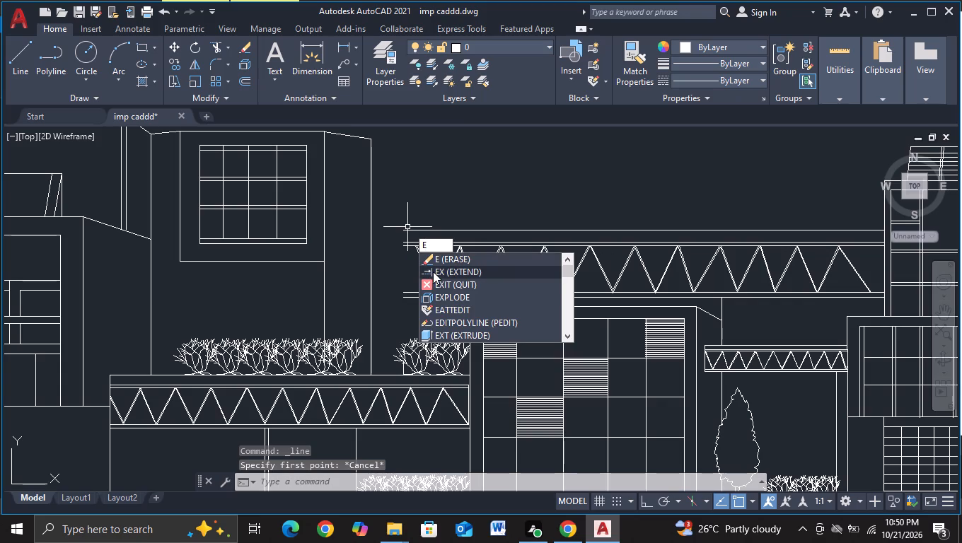
click(433, 271)
drag(409, 218, 407, 271)
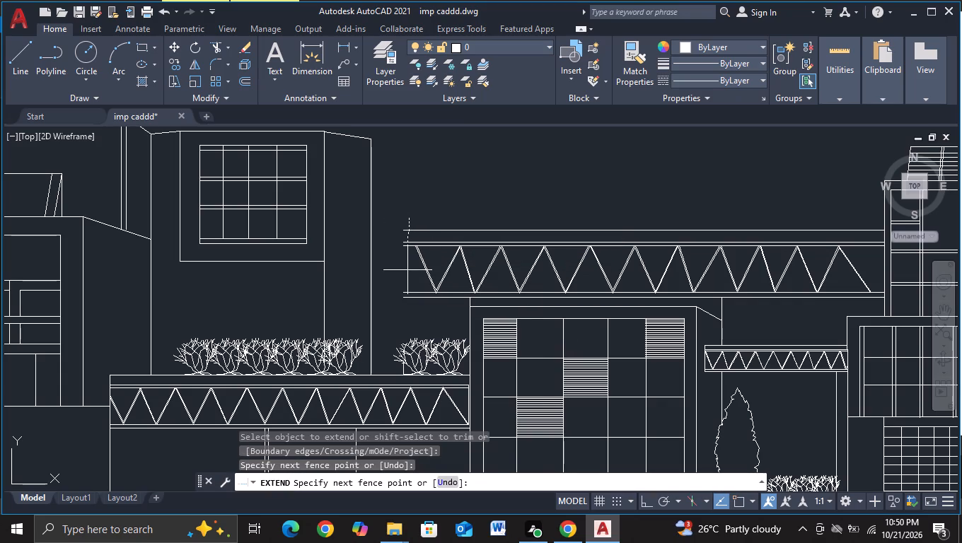
drag(407, 271, 411, 305)
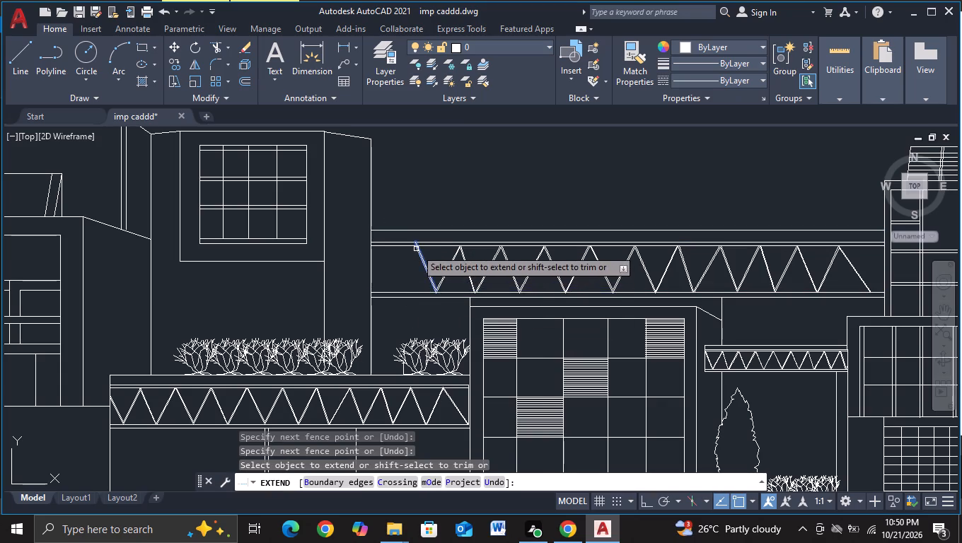
key(Escape)
Copy the end V-shaped web of the upper truss straight across into the gap beside the middle block, with ortho on and object snap off.
click(436, 262)
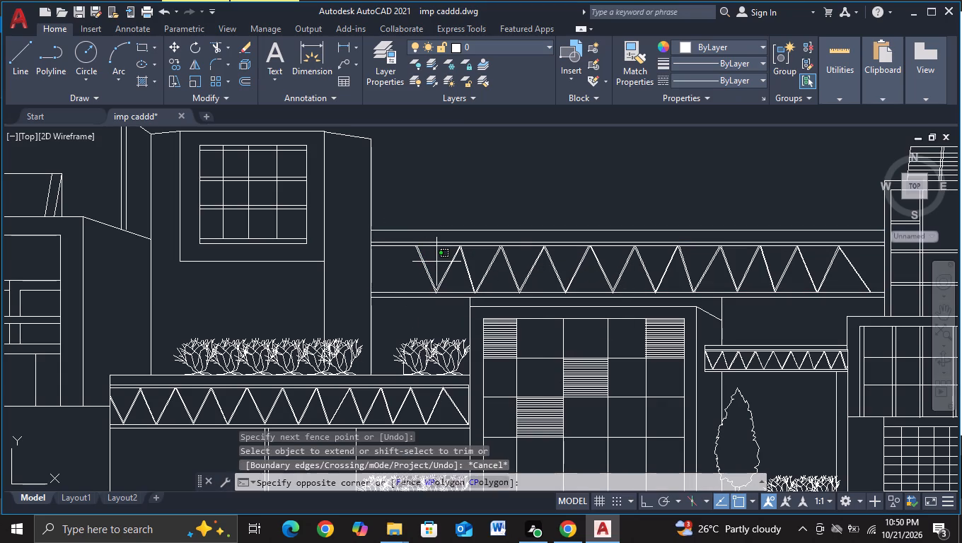
key(Escape)
drag(410, 264, 455, 267)
drag(455, 267, 415, 264)
key(c)
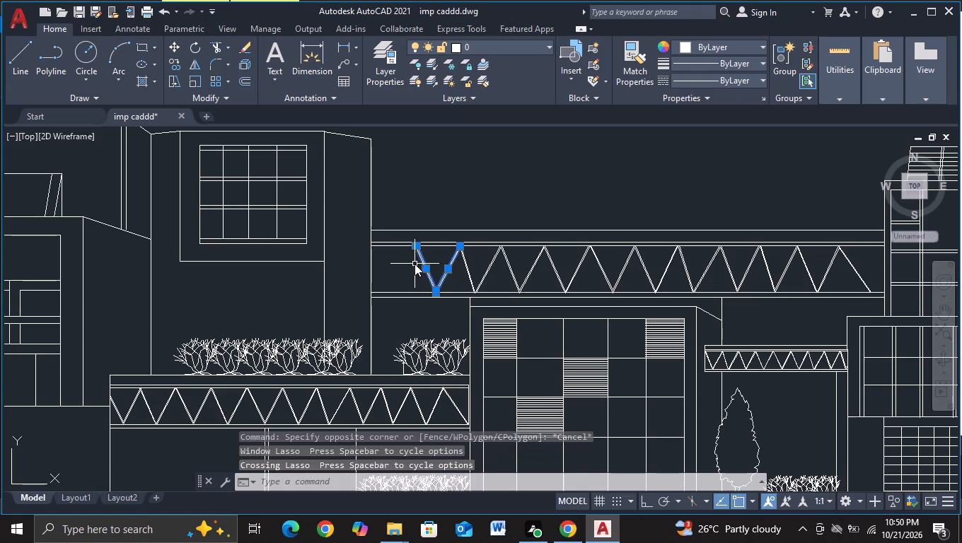
click(468, 310)
click(444, 274)
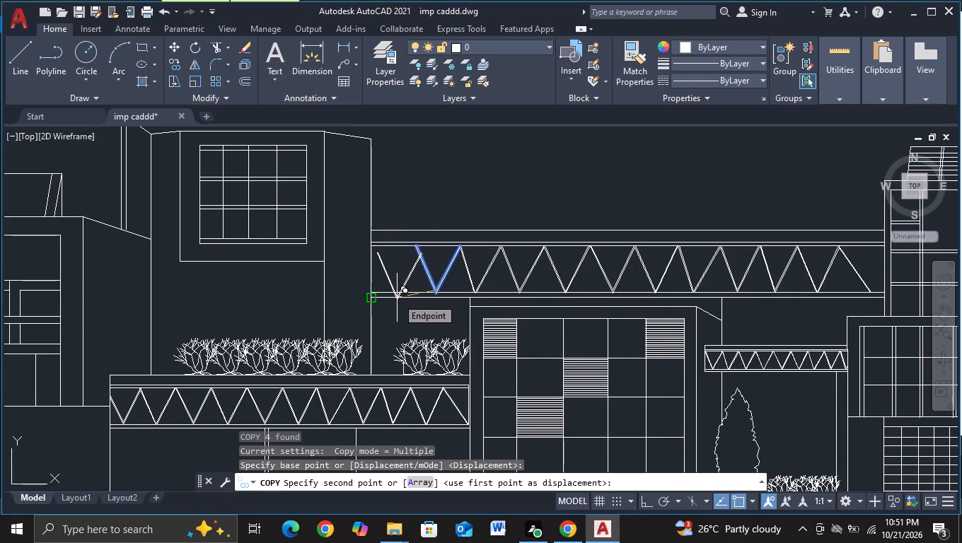
key(F8)
scroll(405, 296, up, 2)
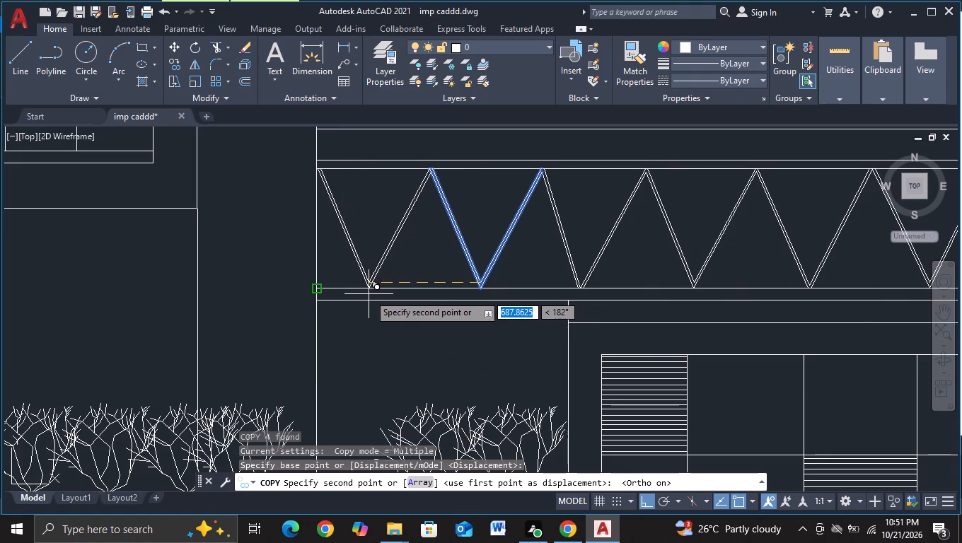
click(369, 294)
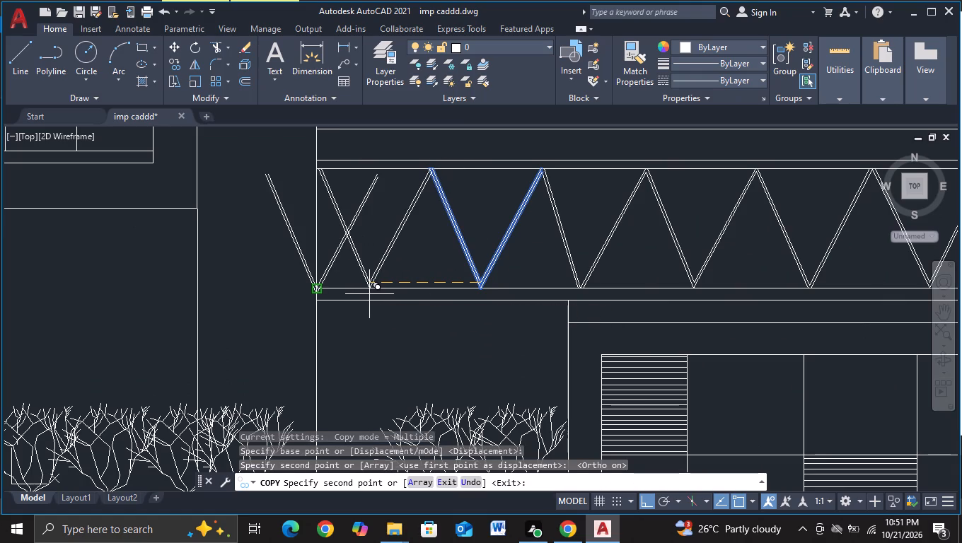
key(ctrl+z)
key(F3)
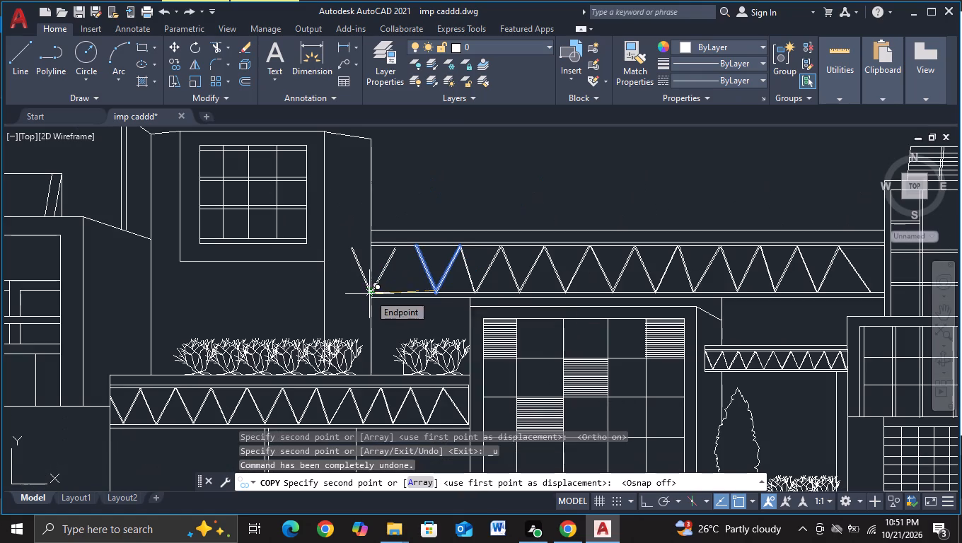
scroll(385, 294, up, 2)
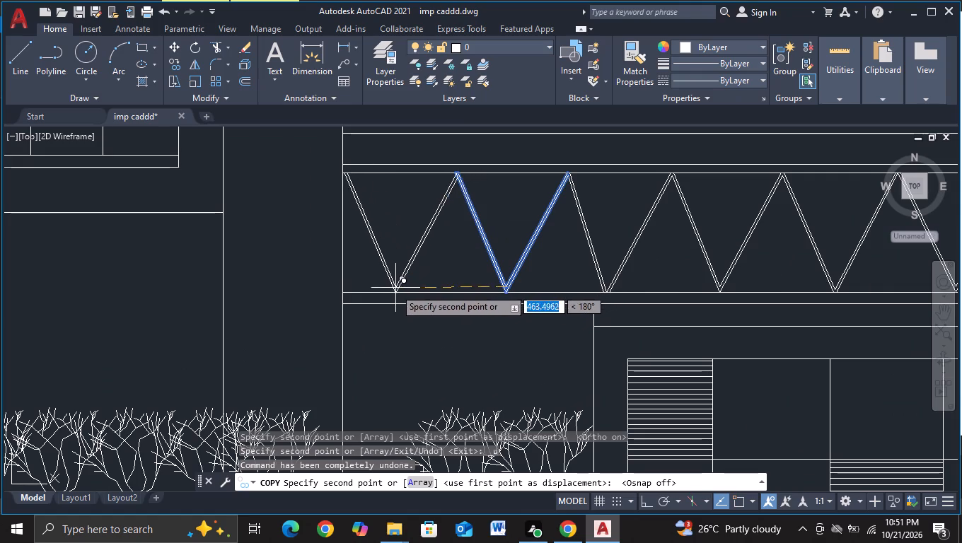
key(F8)
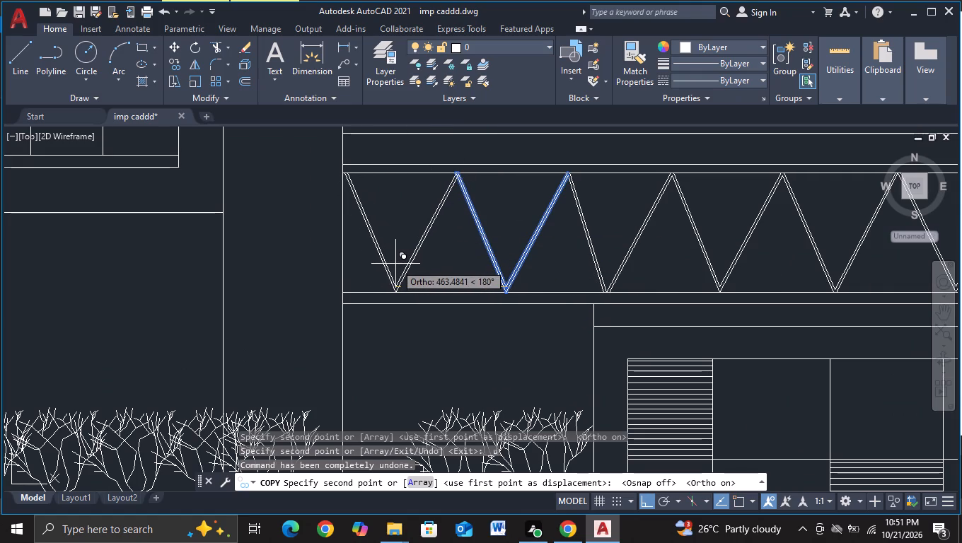
click(395, 264)
key(Escape)
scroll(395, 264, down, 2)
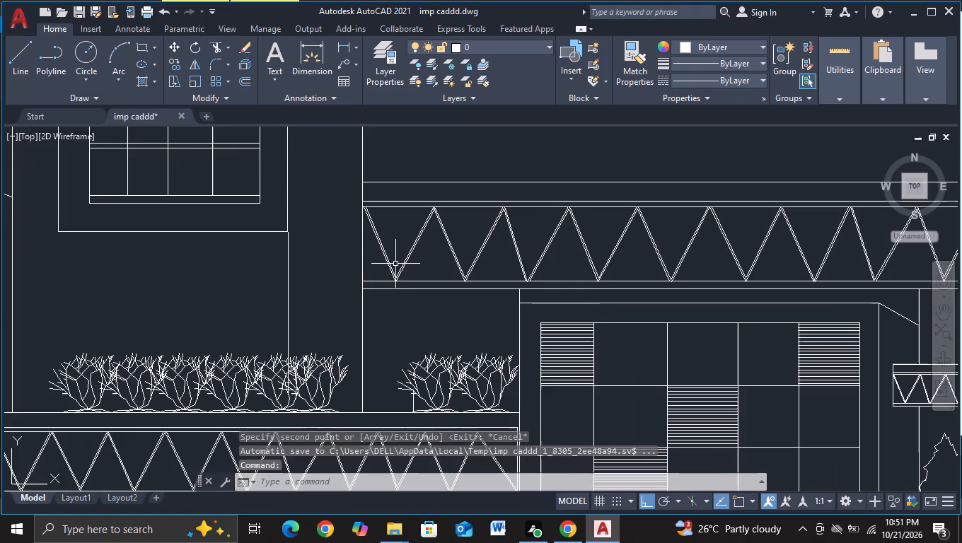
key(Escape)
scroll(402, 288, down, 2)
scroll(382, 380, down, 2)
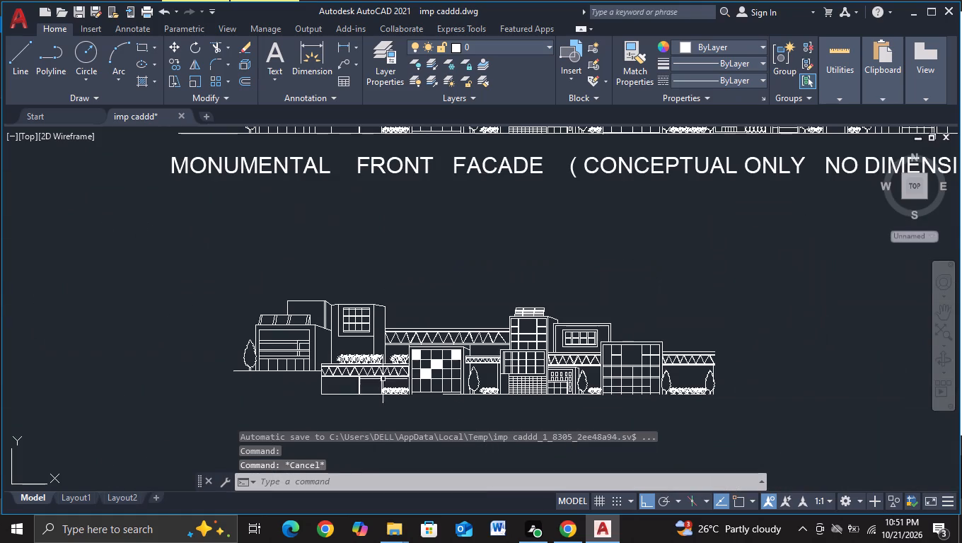
Examine the full reshaped elevation, from the end block with the tree across to the far truss walkway.
middle_drag(466, 426, 478, 355)
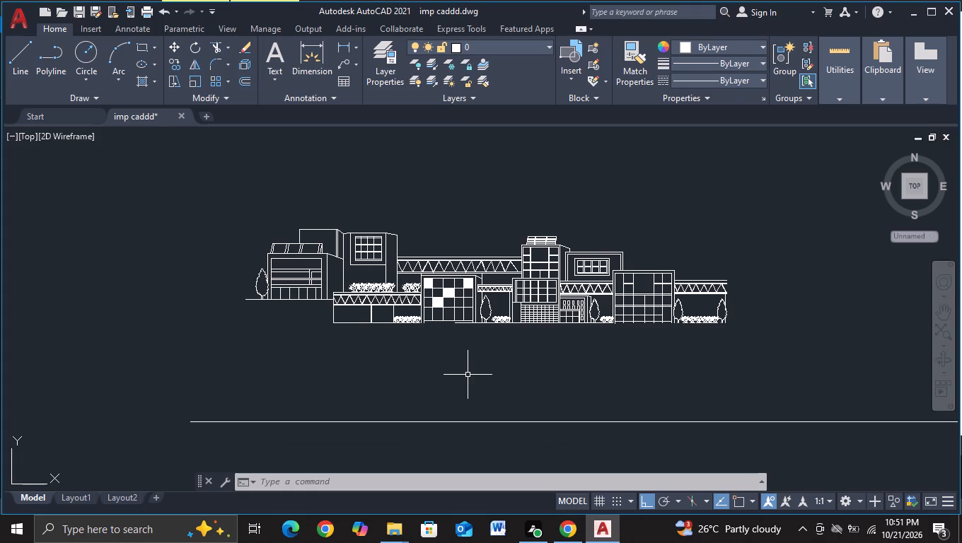
middle_drag(532, 380, 436, 383)
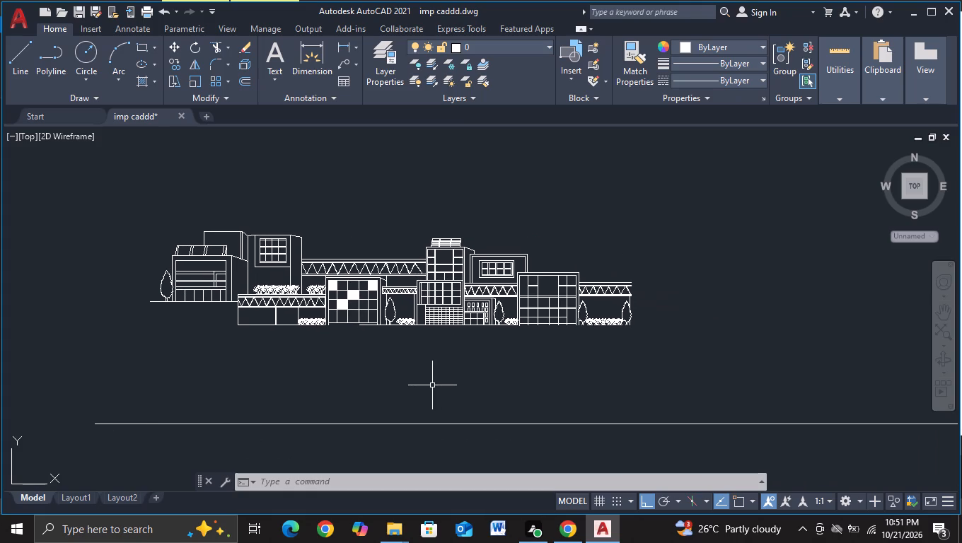
middle_drag(480, 388, 452, 392)
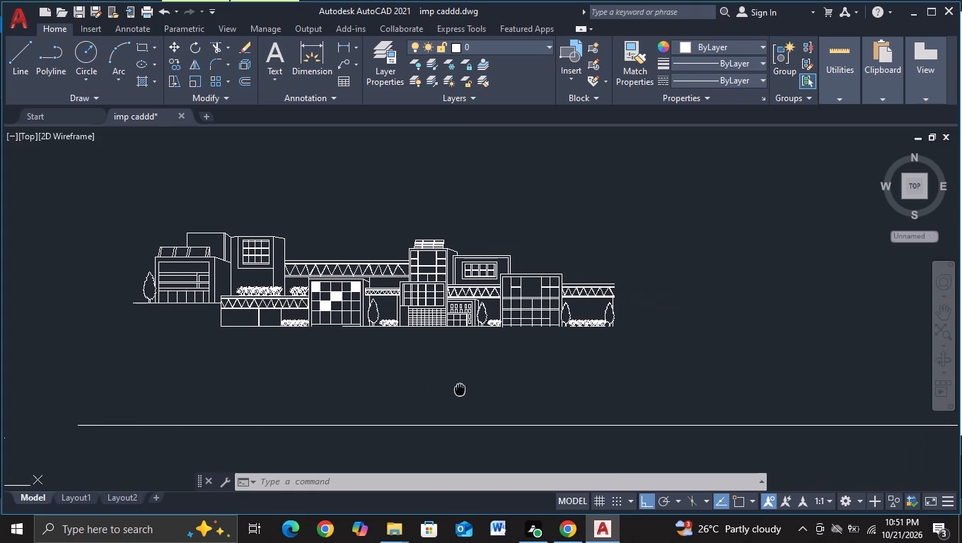
middle_drag(452, 392, 445, 394)
scroll(453, 373, up, 1)
middle_drag(453, 373, 437, 384)
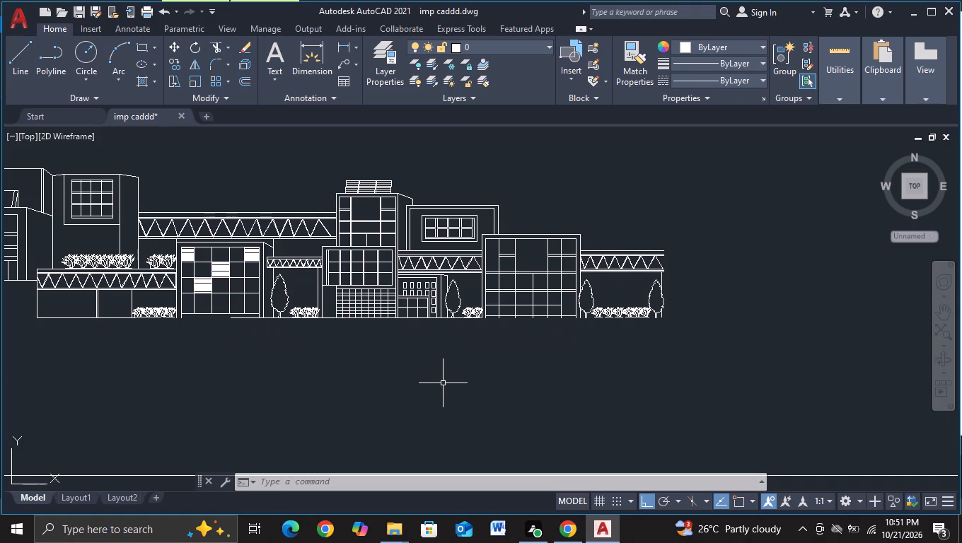
middle_drag(460, 377, 448, 386)
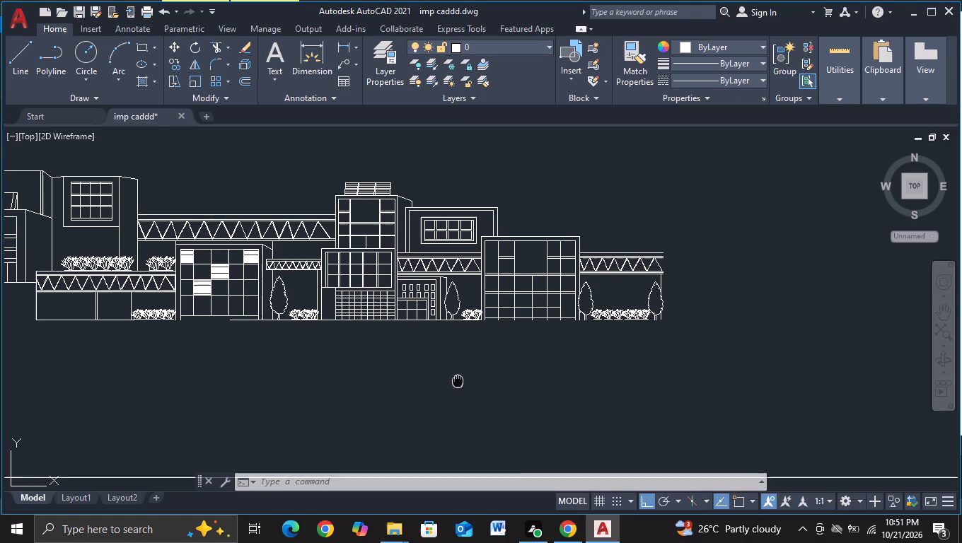
middle_drag(448, 386, 417, 400)
scroll(431, 388, down, 2)
middle_drag(431, 392, 567, 370)
middle_drag(516, 383, 516, 355)
scroll(516, 355, up, 1)
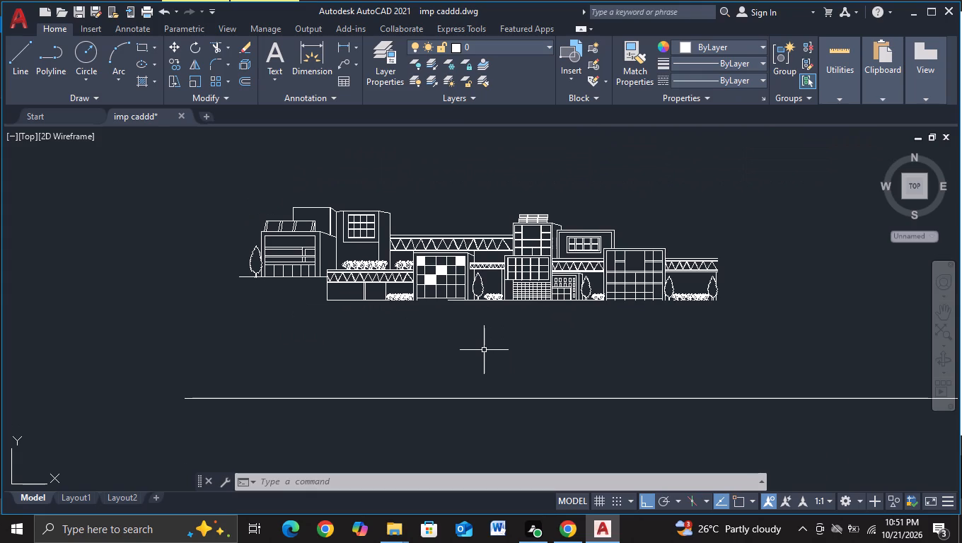
middle_drag(452, 358, 407, 344)
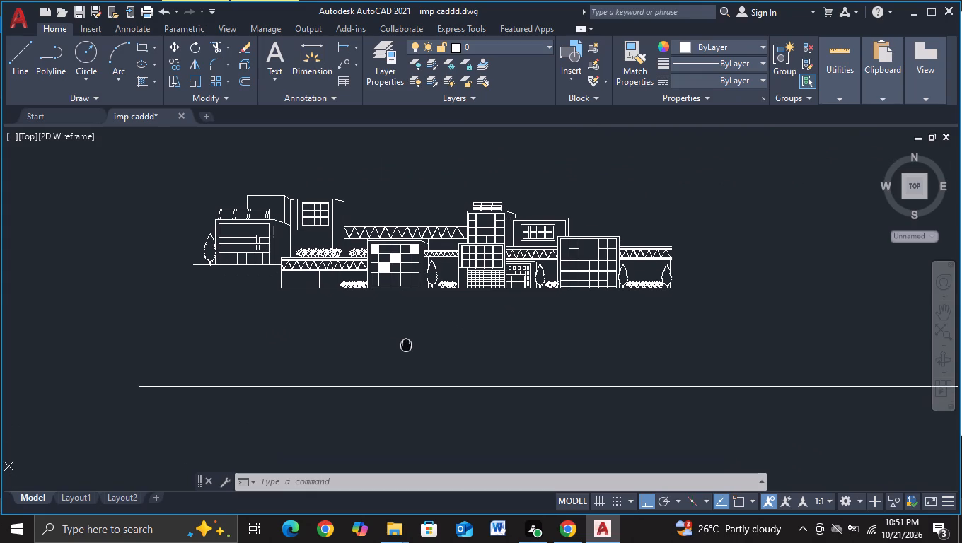
middle_drag(407, 344, 407, 343)
middle_drag(427, 350, 424, 331)
middle_drag(424, 331, 425, 353)
With object snap on, draw a horizontal ground line from the lower truss walkway block's outer bottom corner outward past the tree.
click(18, 78)
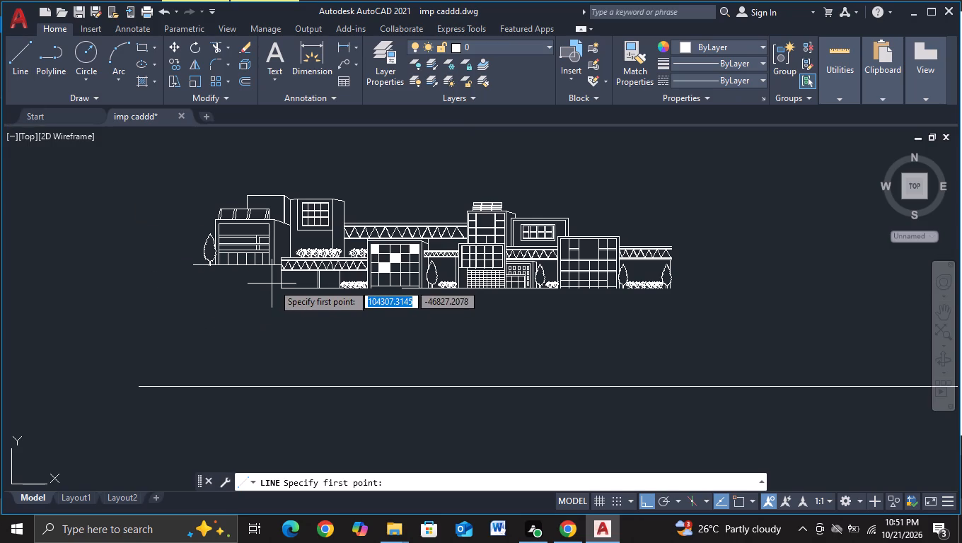
key(F3)
click(275, 285)
click(153, 288)
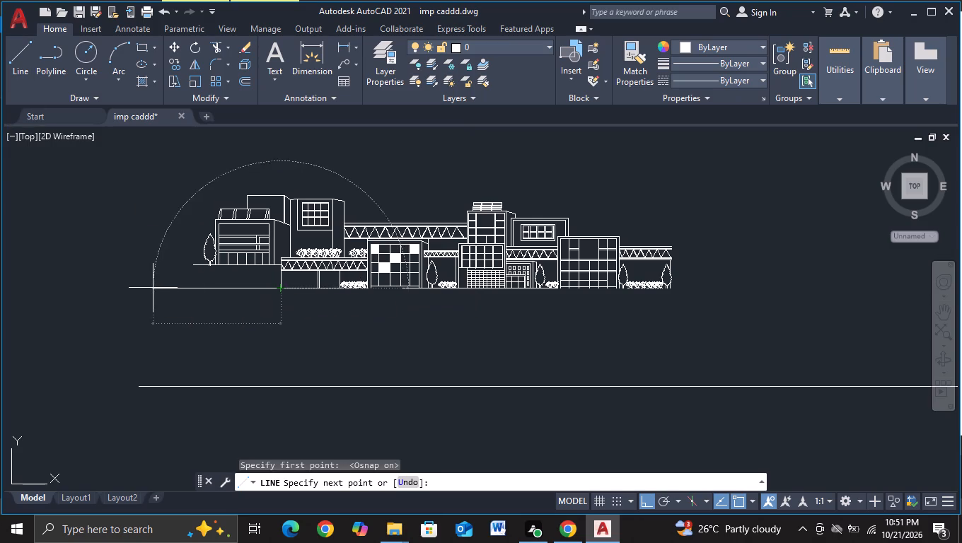
key(Escape)
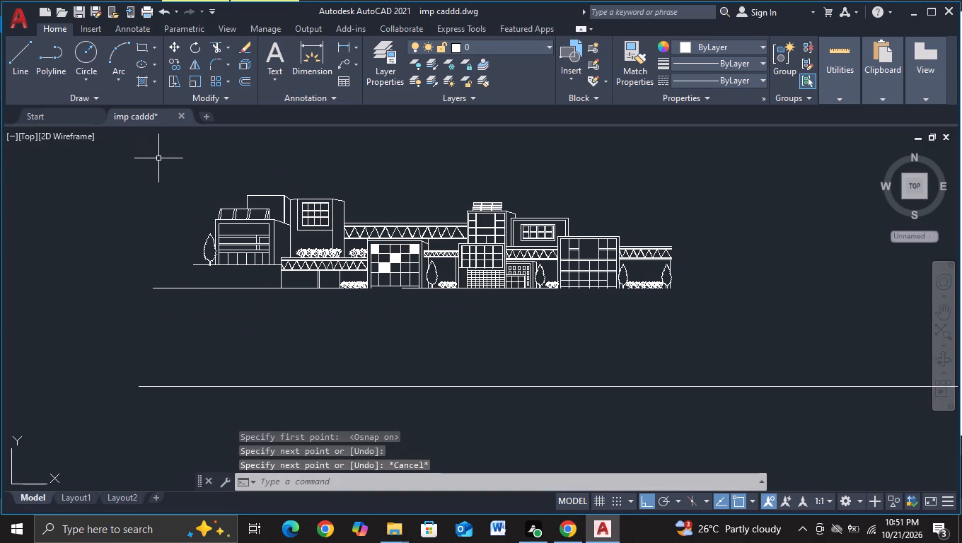
With object snap off and ortho on, draw a vertical line from just below the lower truss down past the ground line, in the outer bay.
click(16, 59)
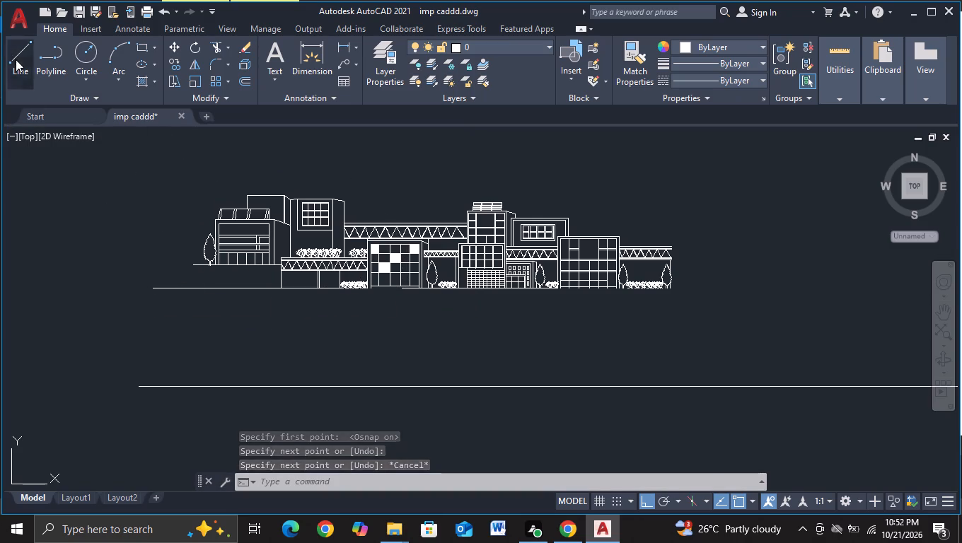
scroll(213, 224, up, 1)
scroll(228, 286, up, 1)
middle_drag(270, 361, 94, 360)
scroll(180, 358, up, 2)
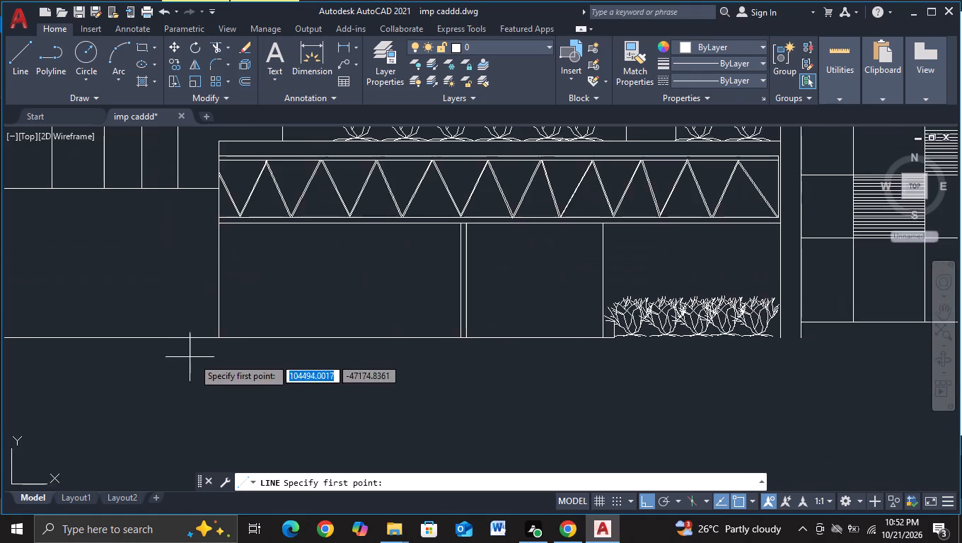
middle_drag(219, 366, 153, 371)
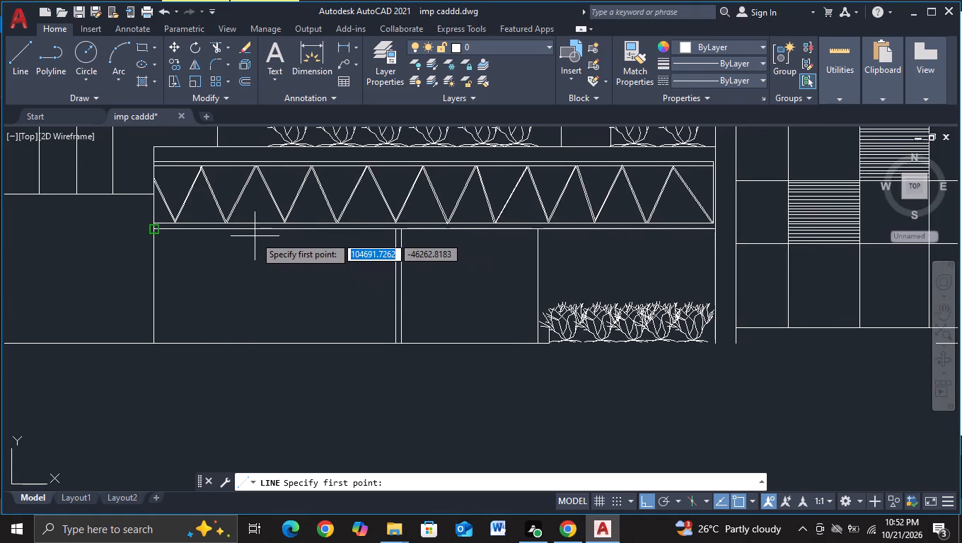
key(F3)
click(255, 236)
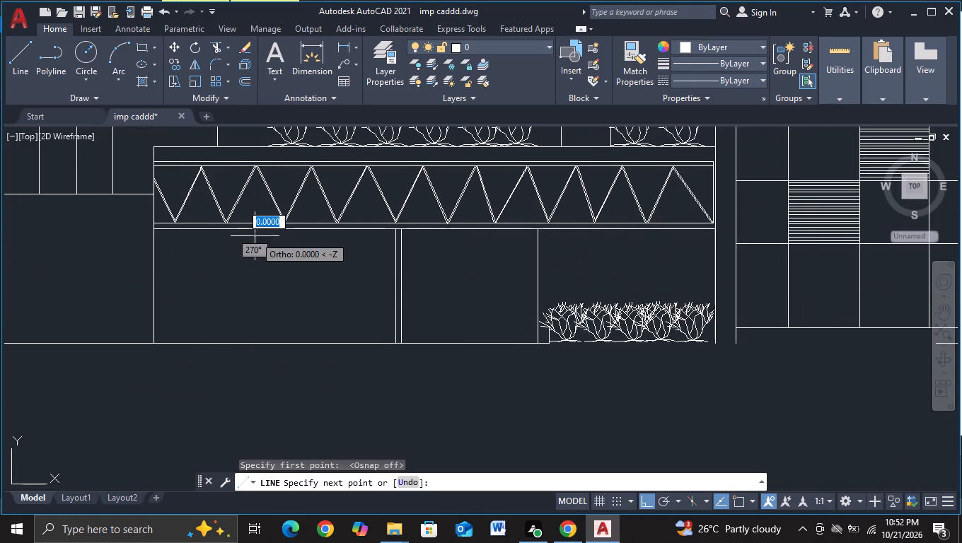
click(238, 380)
key(Escape)
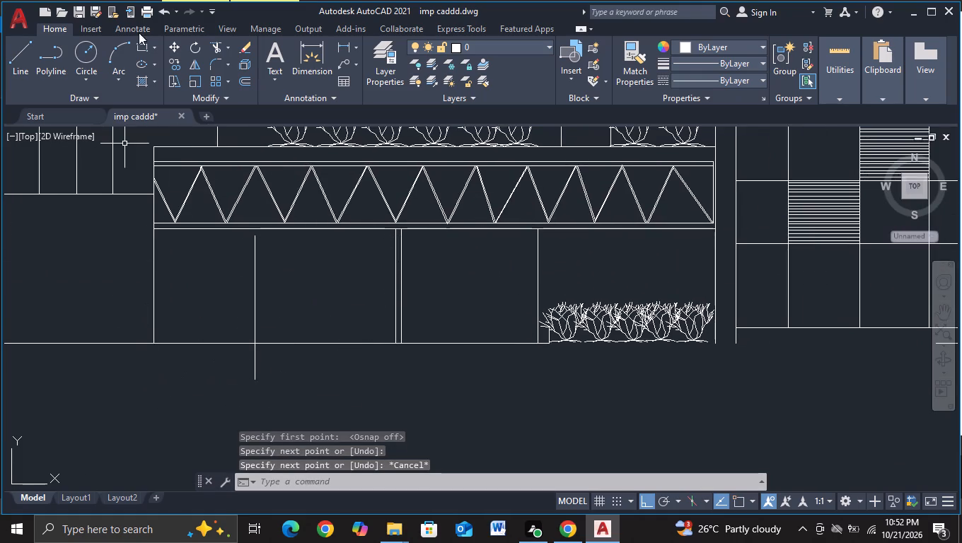
Trim the new vertical line at the ground line and extend its upper end to the underside of the lower truss.
click(213, 52)
drag(174, 354, 284, 378)
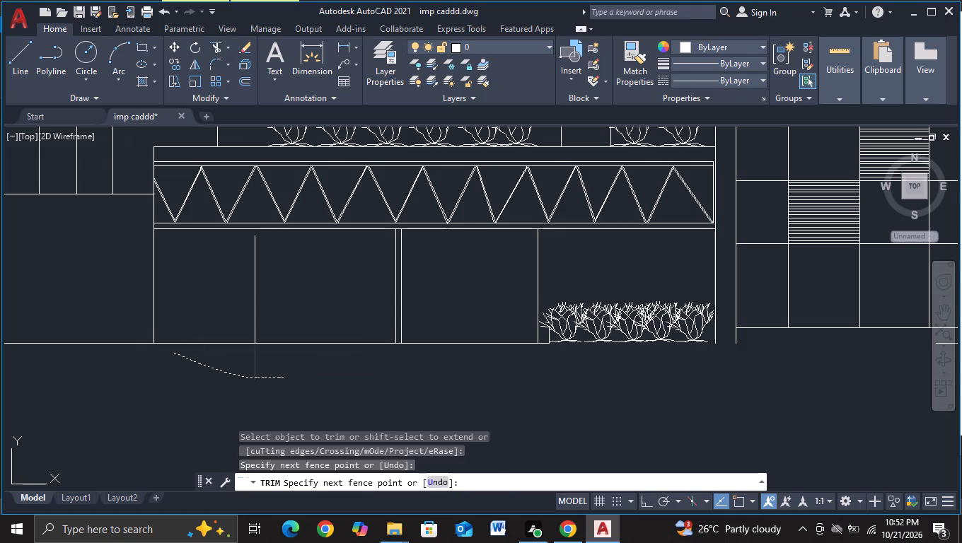
key(Escape)
key(e)
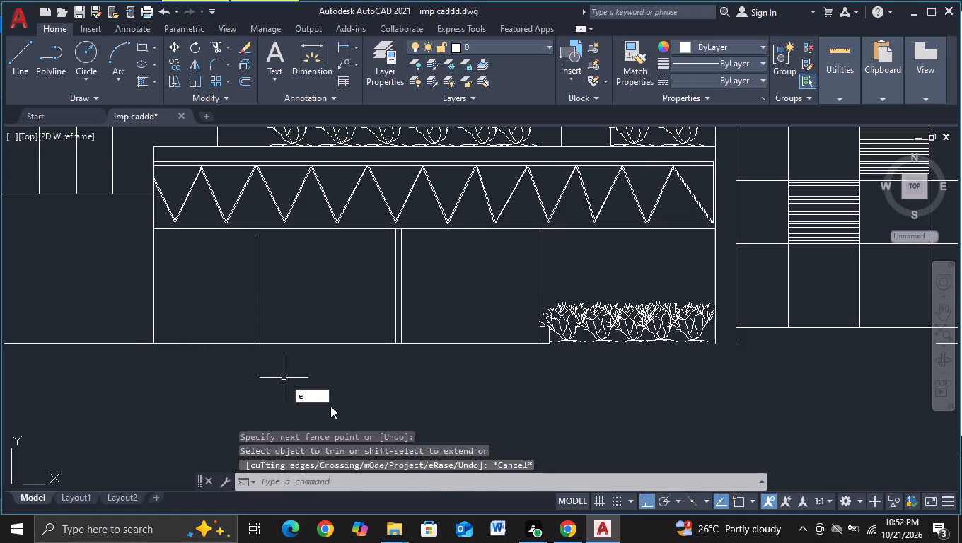
click(332, 424)
click(256, 267)
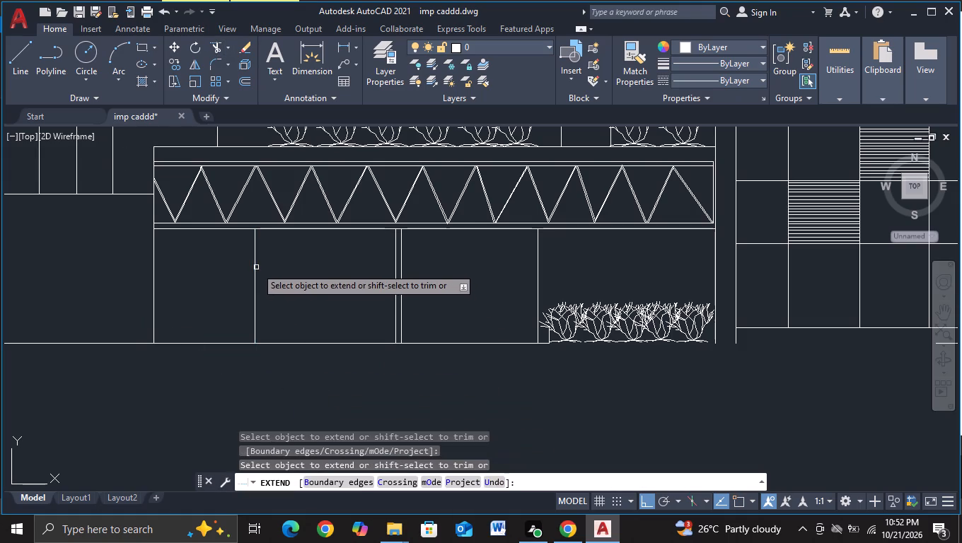
key(Escape)
Move the new vertical line slightly sideways toward the double post beneath the lower truss, keeping it level with ortho.
scroll(317, 338, down, 2)
middle_drag(325, 349, 269, 337)
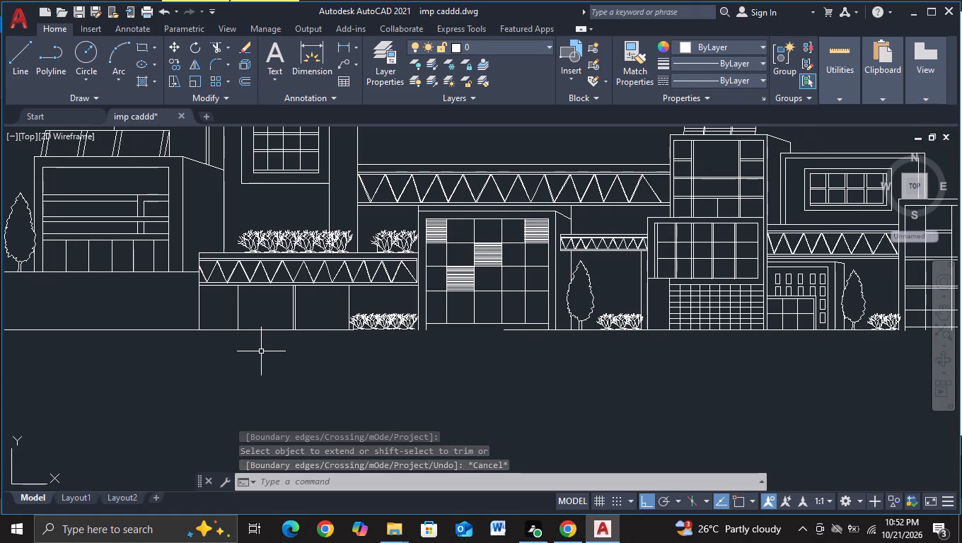
scroll(261, 352, up, 1)
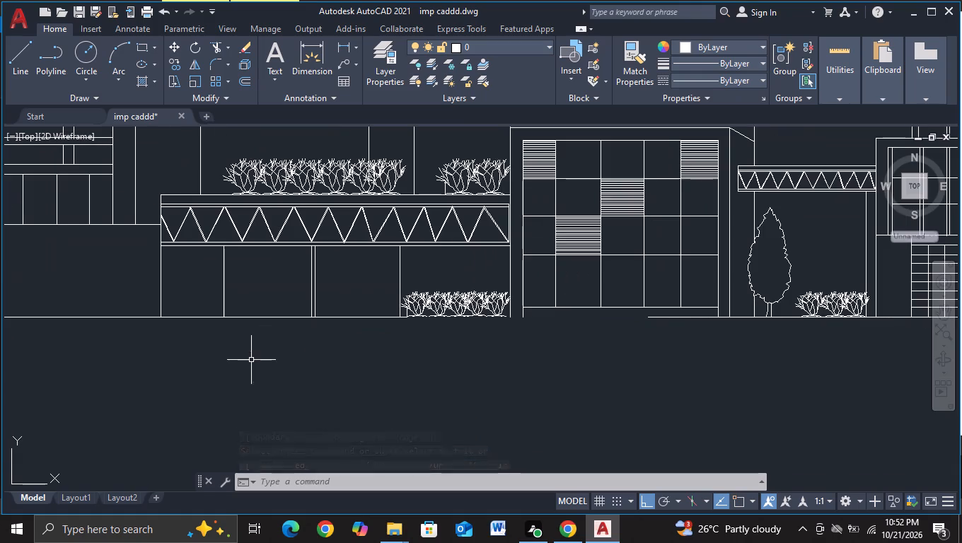
click(225, 302)
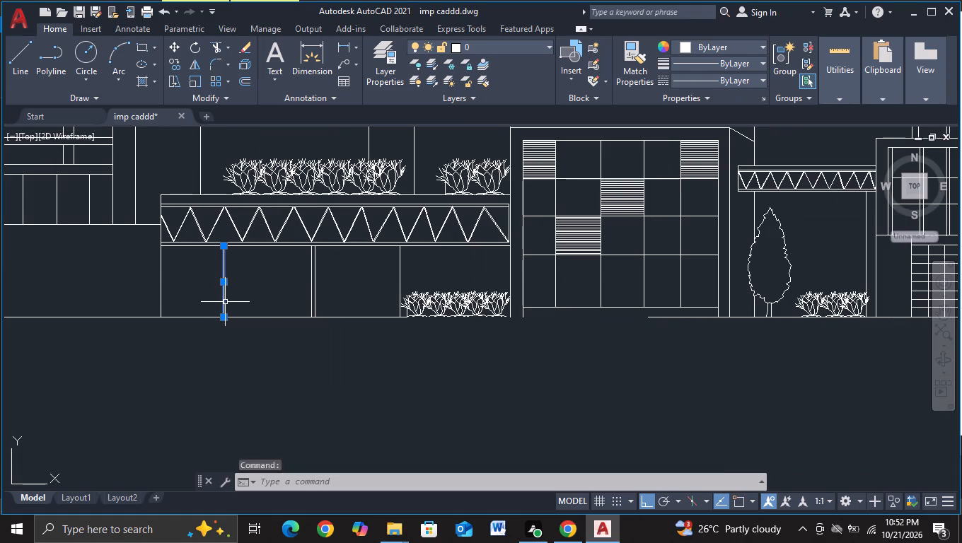
key(m)
click(285, 336)
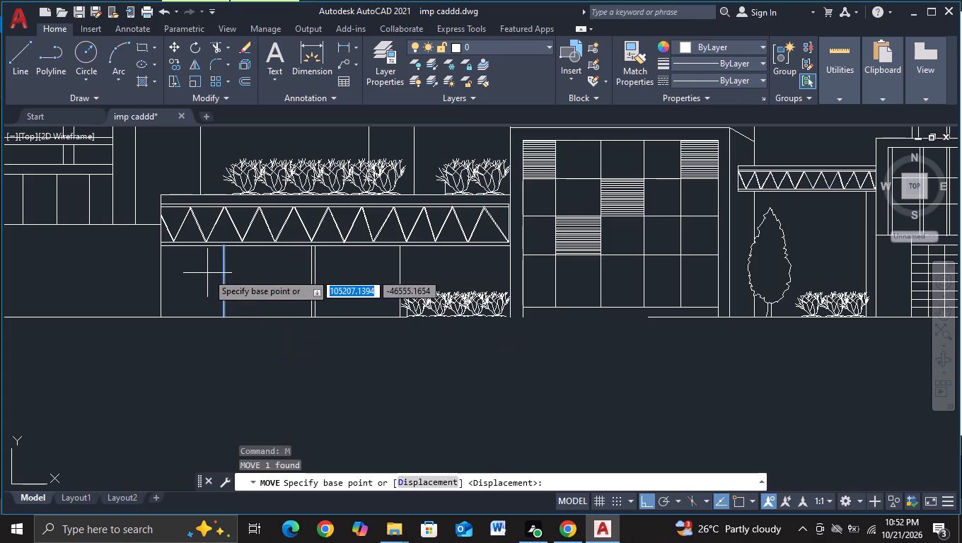
click(207, 273)
click(220, 273)
key(Escape)
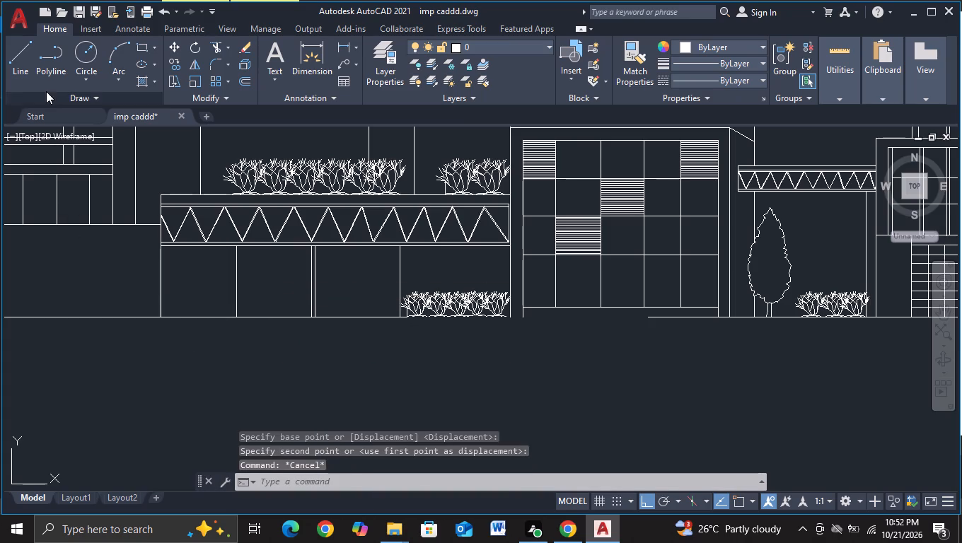
With object snap on and ortho off, draw a sloping line from the block's outer bottom corner into the bay, continuing vertically up to the truss underside.
click(13, 73)
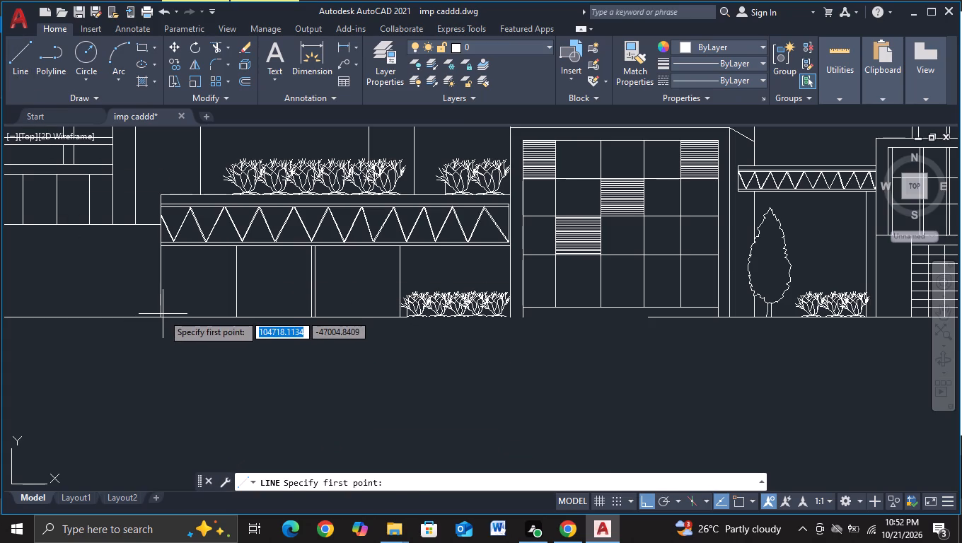
key(F3)
click(163, 314)
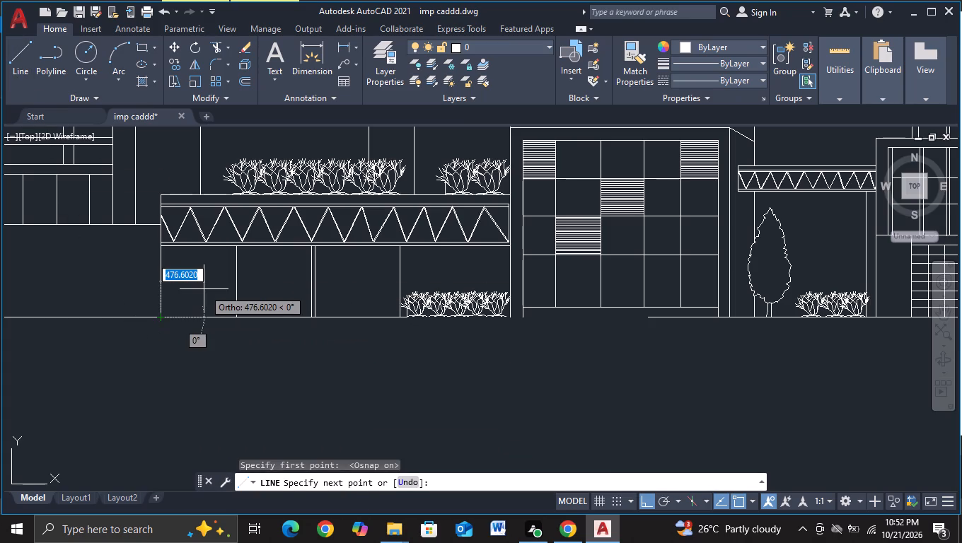
key(F8)
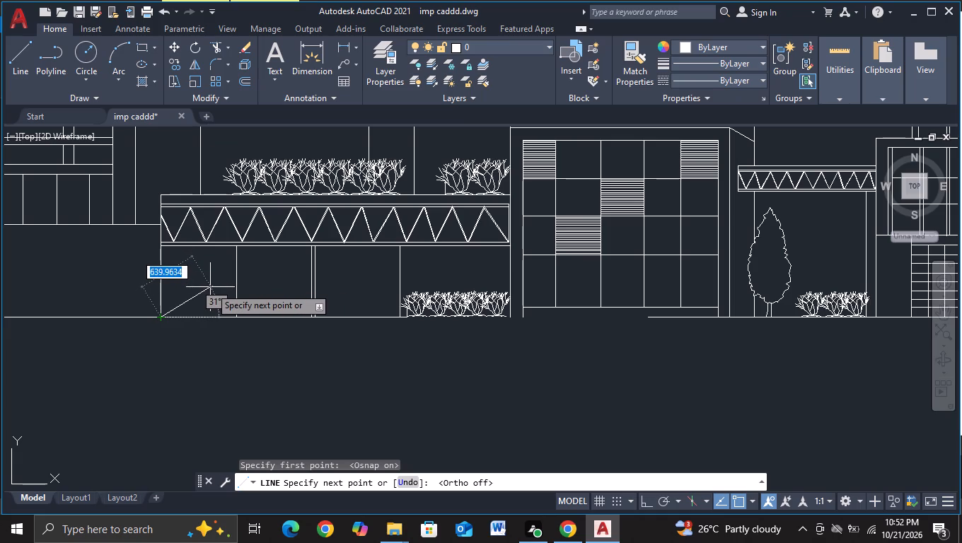
click(210, 287)
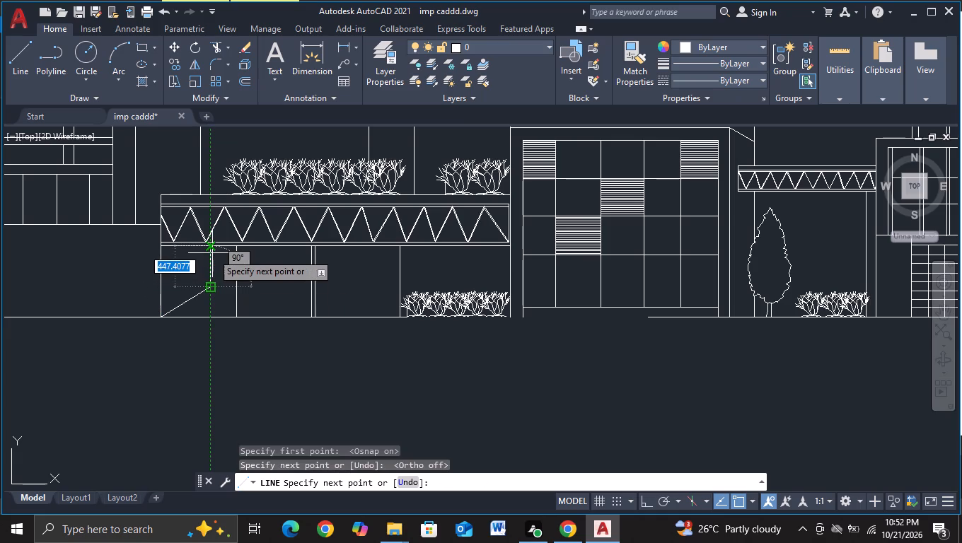
click(212, 253)
key(Escape)
middle_drag(226, 339, 225, 345)
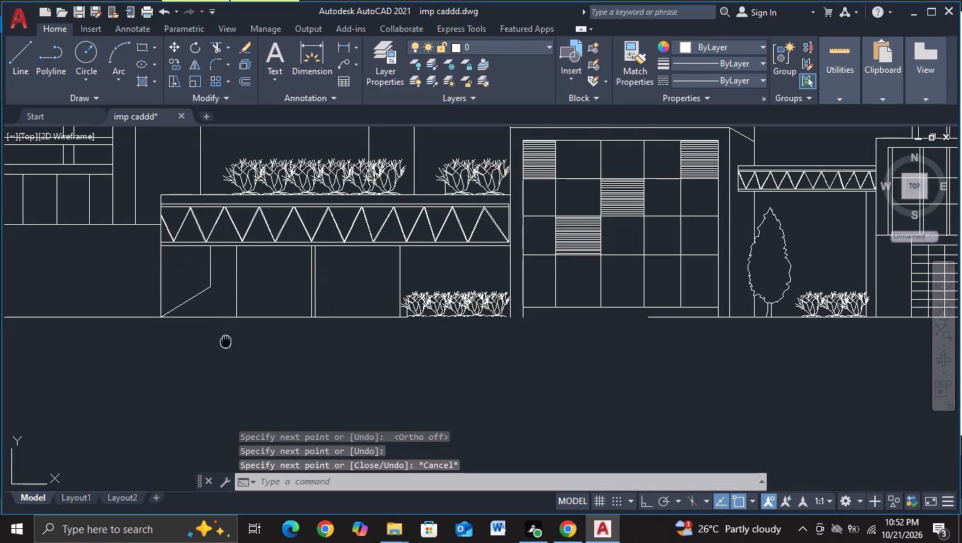
middle_drag(225, 345, 222, 353)
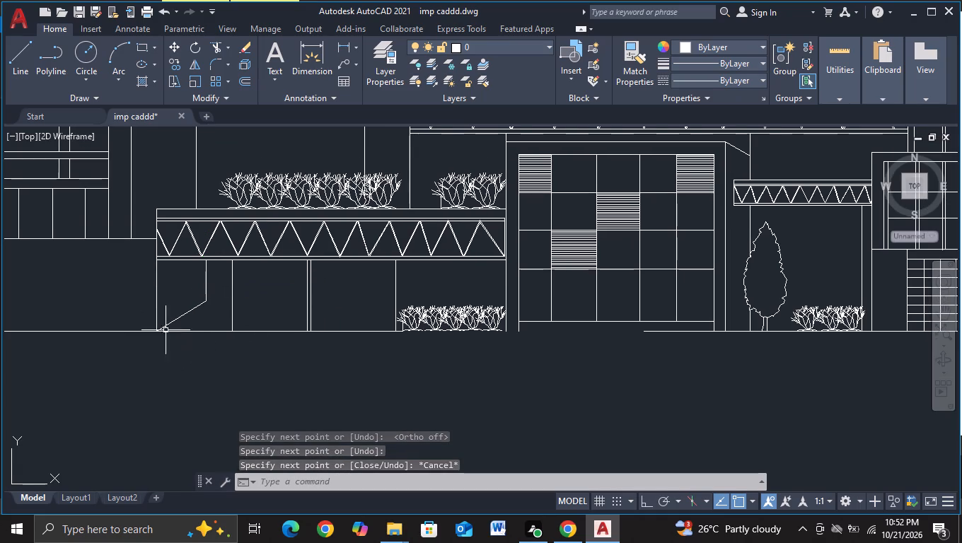
Draw a horizontal line from the upper end of the sloping line to the bay's vertical line.
click(15, 67)
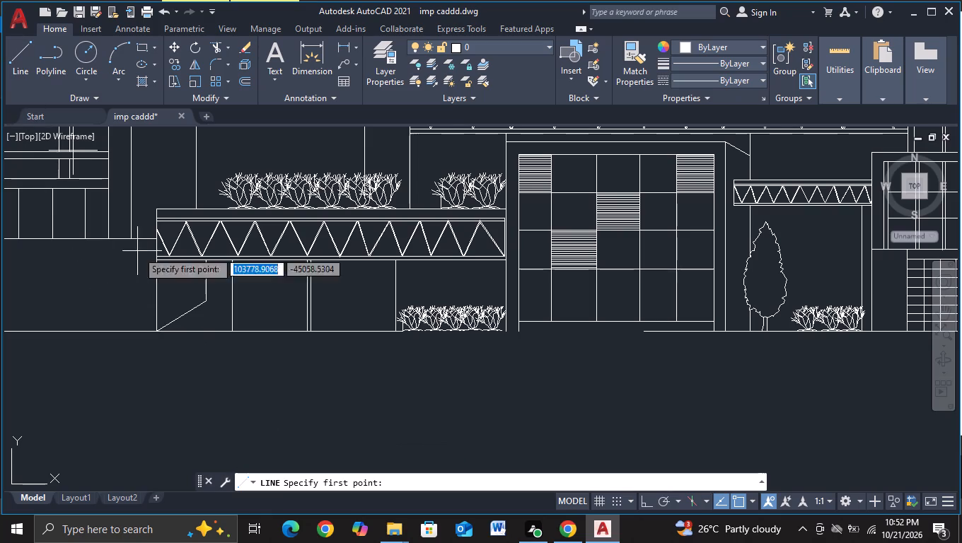
click(202, 303)
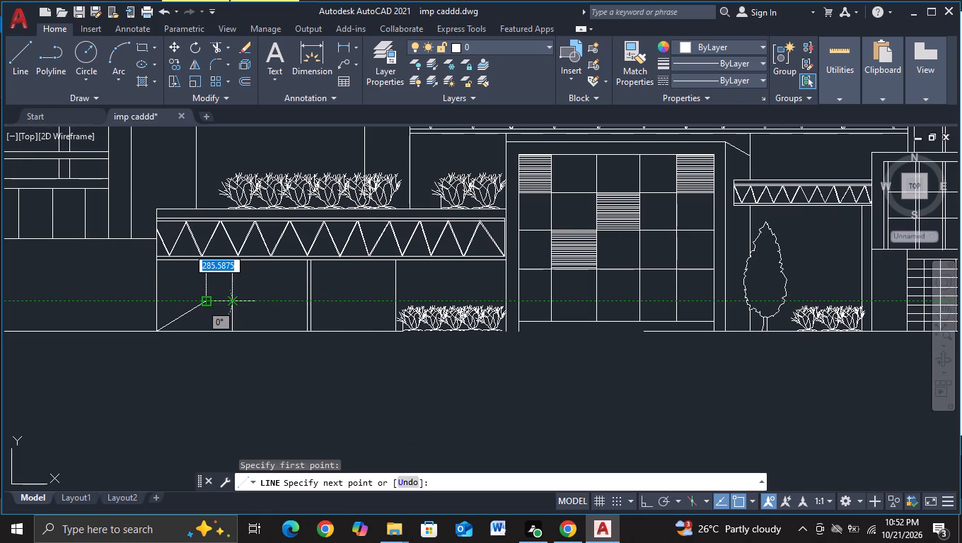
click(231, 300)
key(Escape)
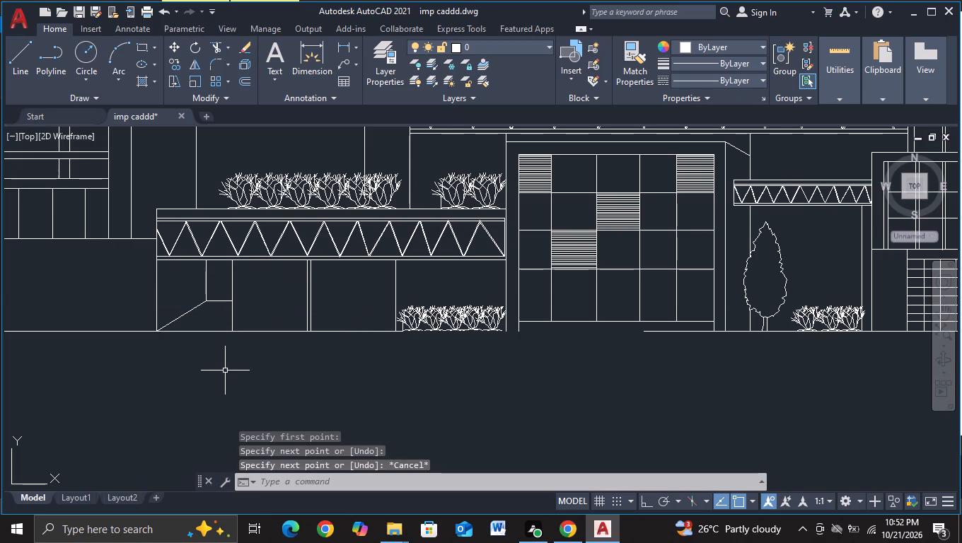
Move the lower bay's inner vertical line horizontally closer to the double post beneath the truss, with ortho on.
click(231, 320)
key(m)
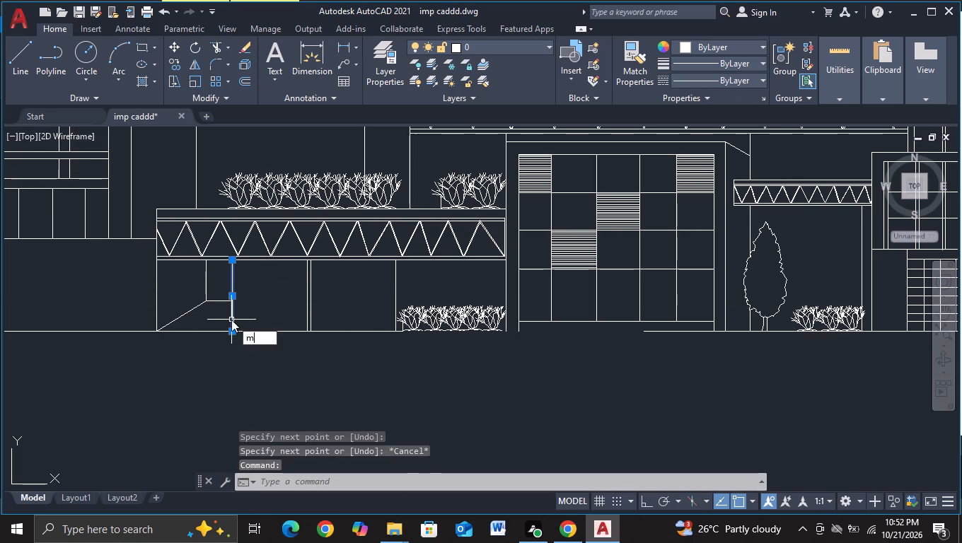
click(274, 356)
click(230, 314)
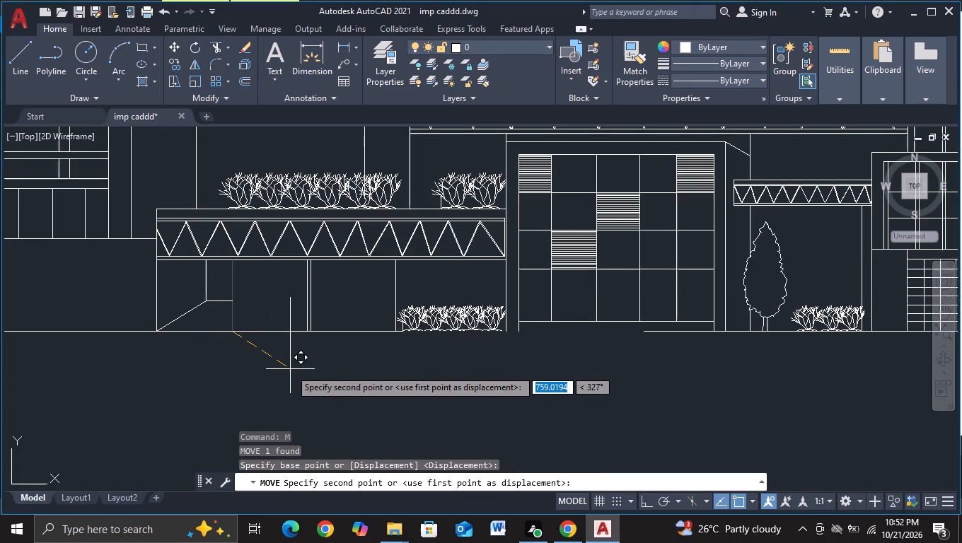
key(F8)
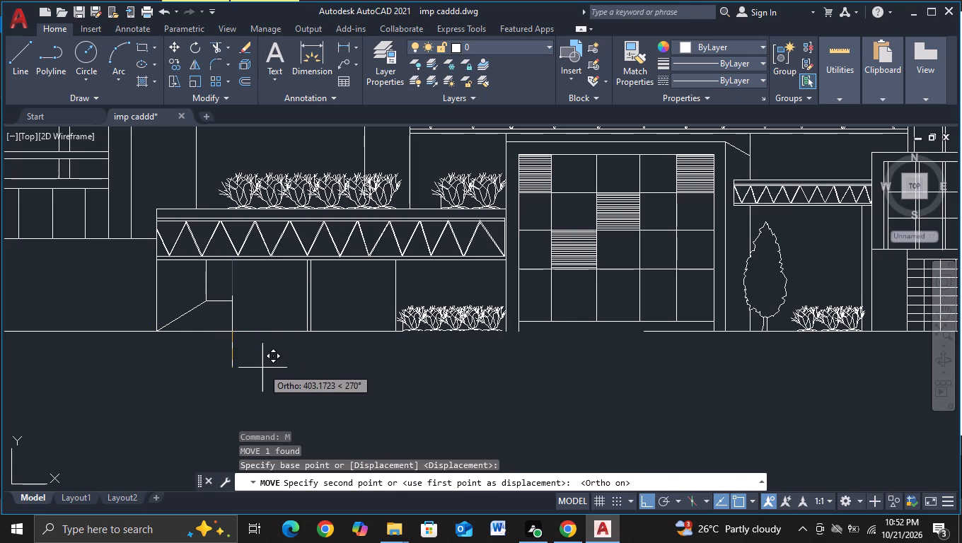
click(270, 367)
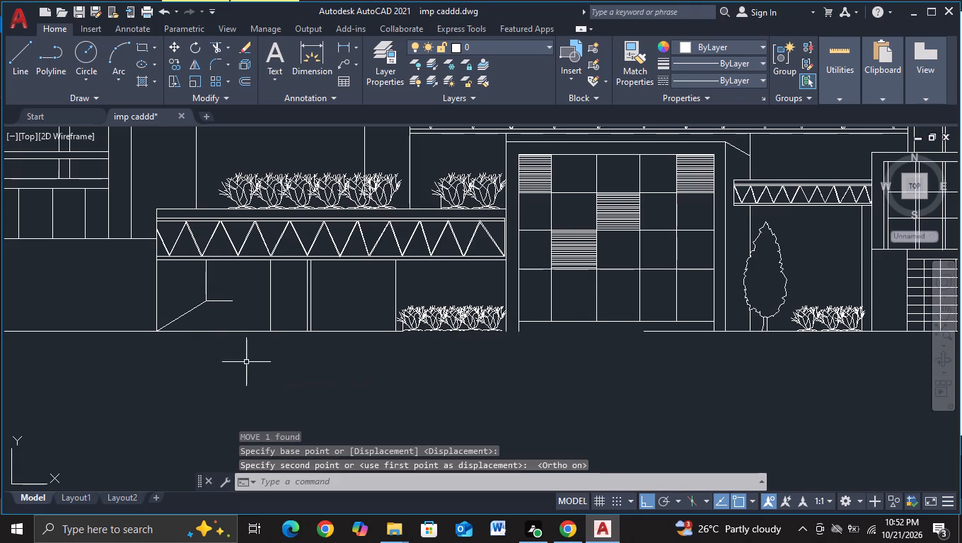
Extend the short horizontal line at the top of the sloping line to meet the relocated vertical line.
key(e)
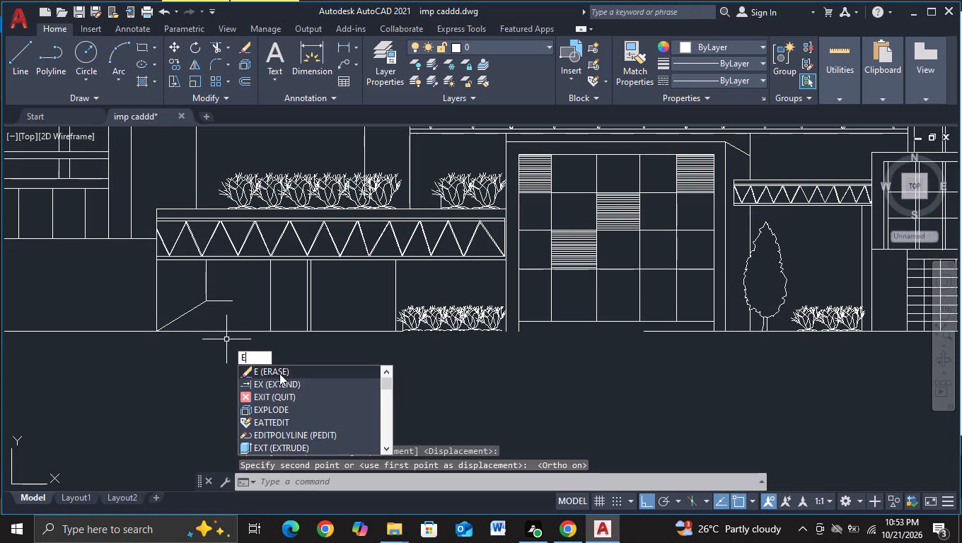
click(279, 380)
click(231, 303)
key(Escape)
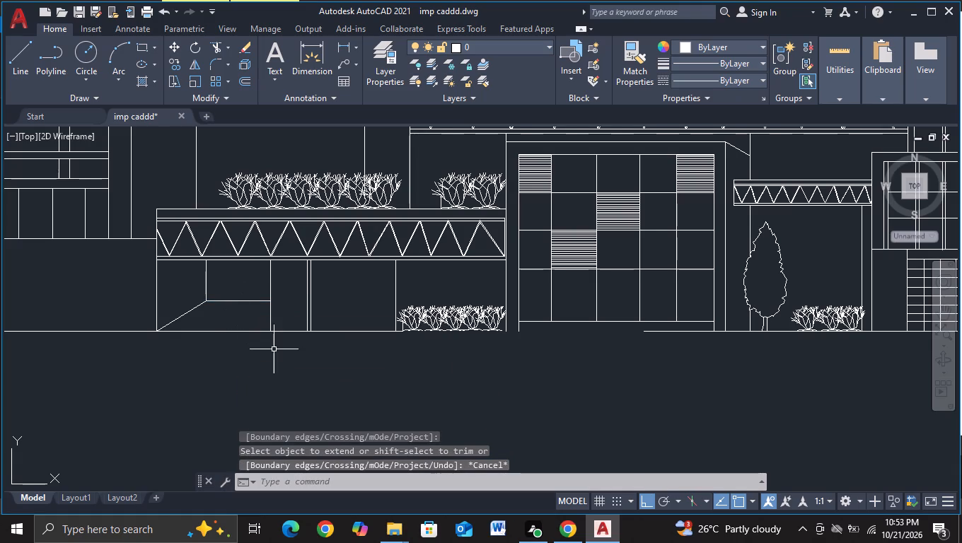
Examine the whole elevation, comparing the reshaped blocks, truss walkways and lower bay.
scroll(275, 351, down, 3)
middle_drag(295, 375, 257, 366)
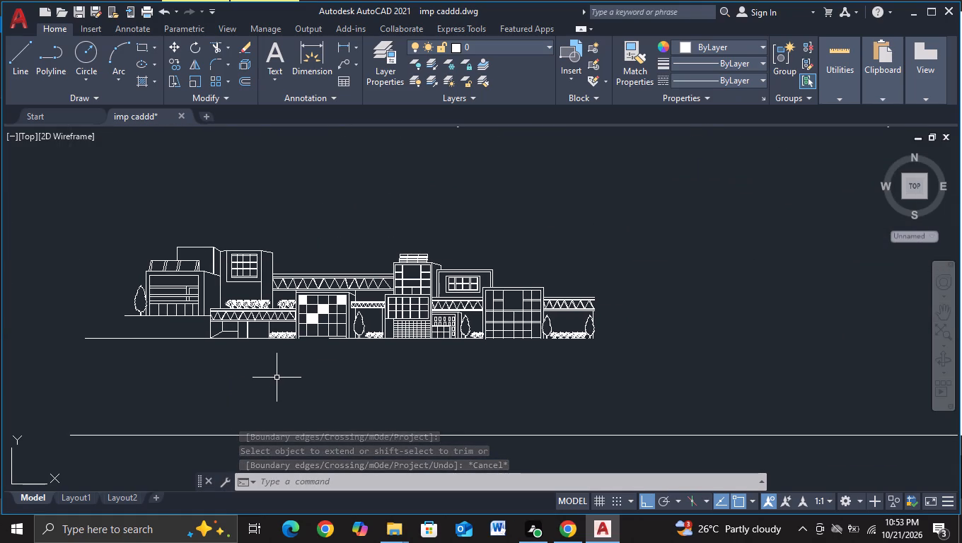
scroll(279, 372, up, 1)
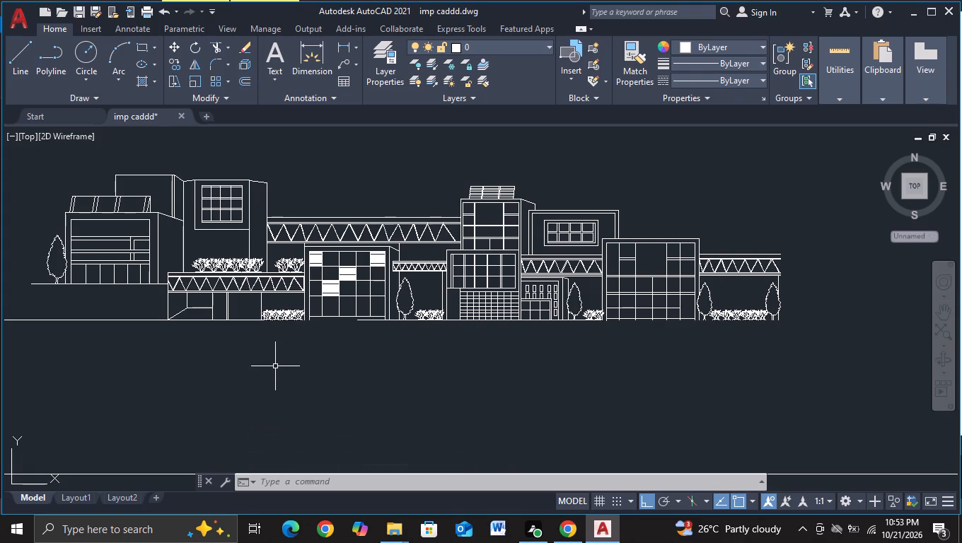
scroll(276, 369, up, 1)
middle_drag(282, 359, 282, 380)
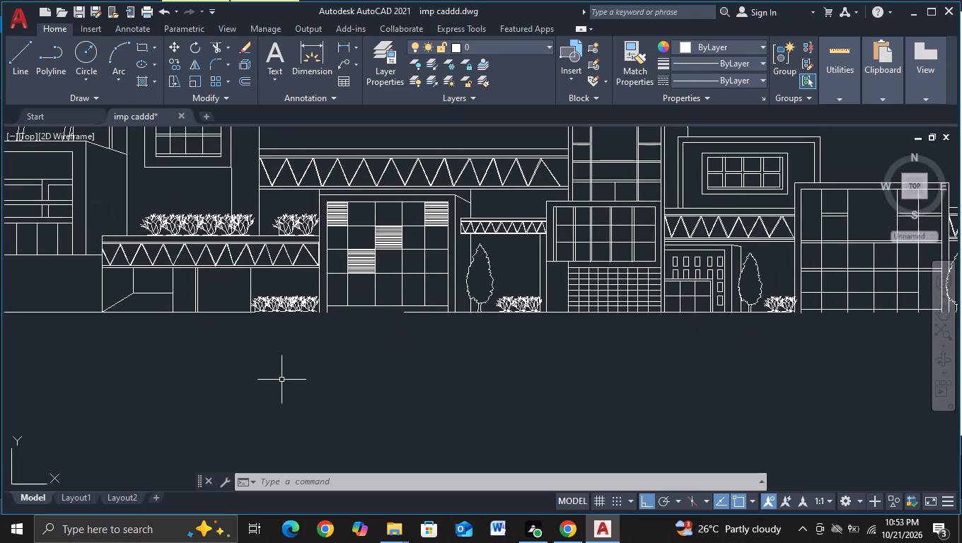
middle_drag(330, 379, 336, 388)
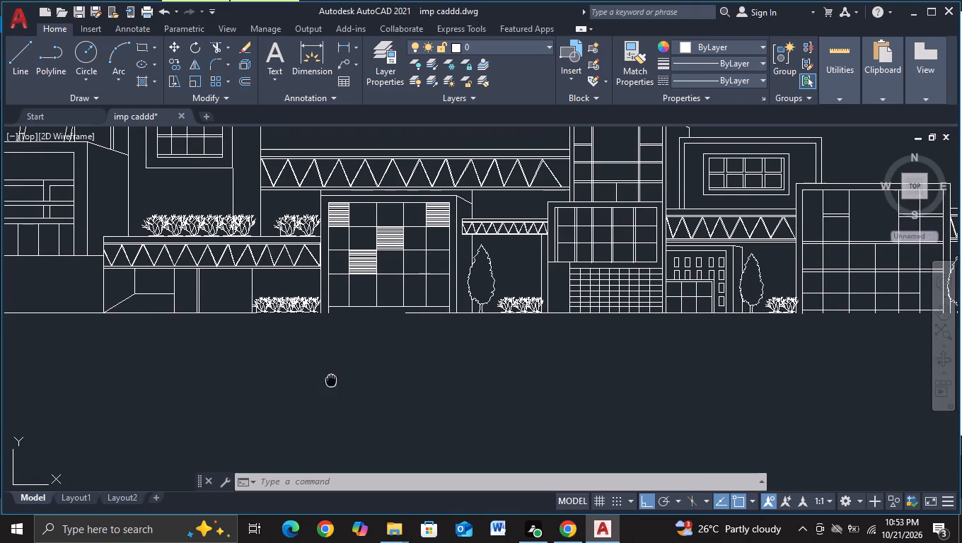
middle_drag(336, 388, 338, 403)
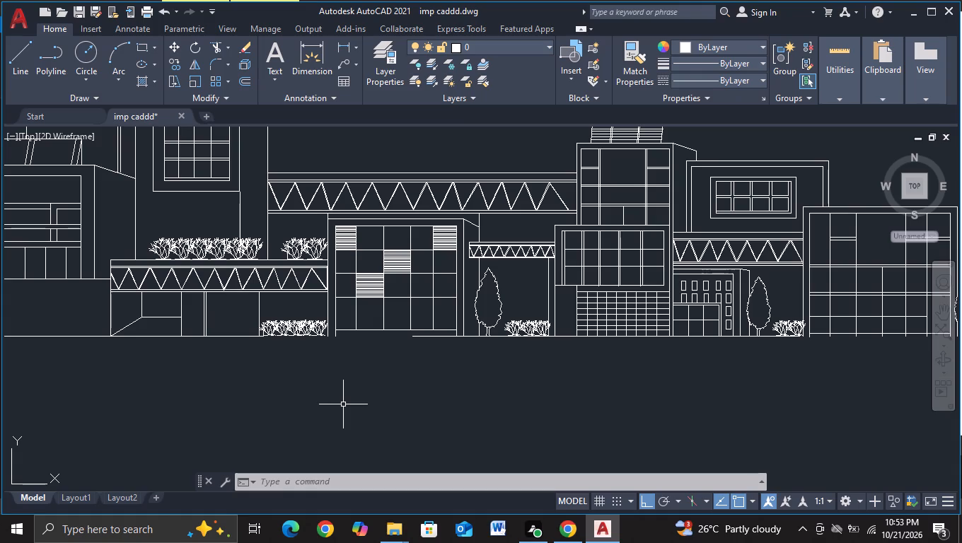
scroll(344, 404, down, 1)
middle_drag(344, 404, 345, 418)
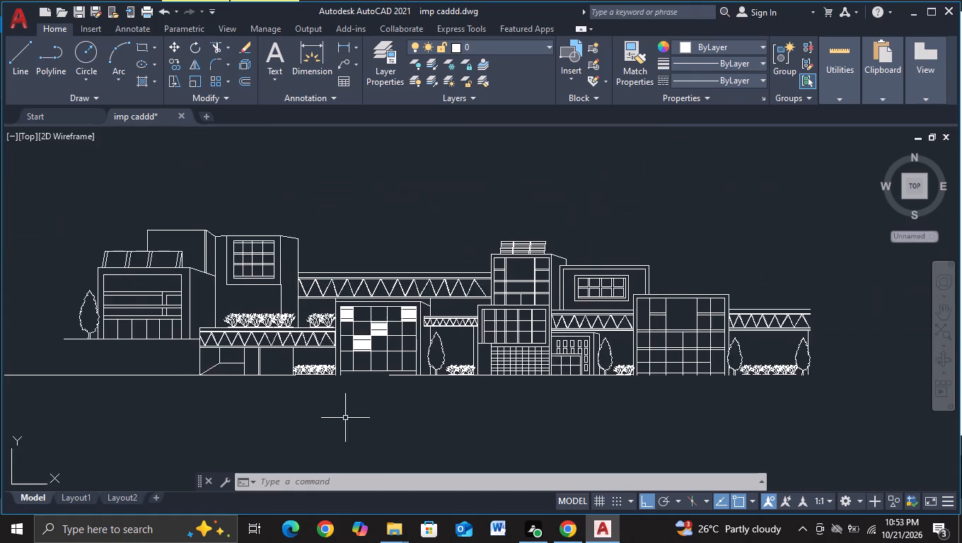
scroll(345, 418, up, 1)
middle_drag(347, 413, 352, 436)
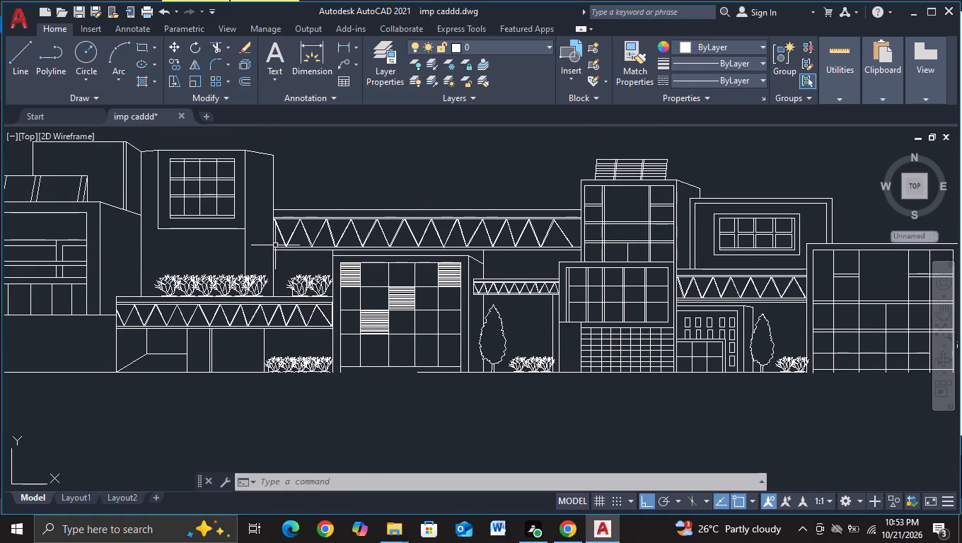
Move the entire long upper truss walkway straight up by about 469 units, between the upper block and the central tower.
click(263, 195)
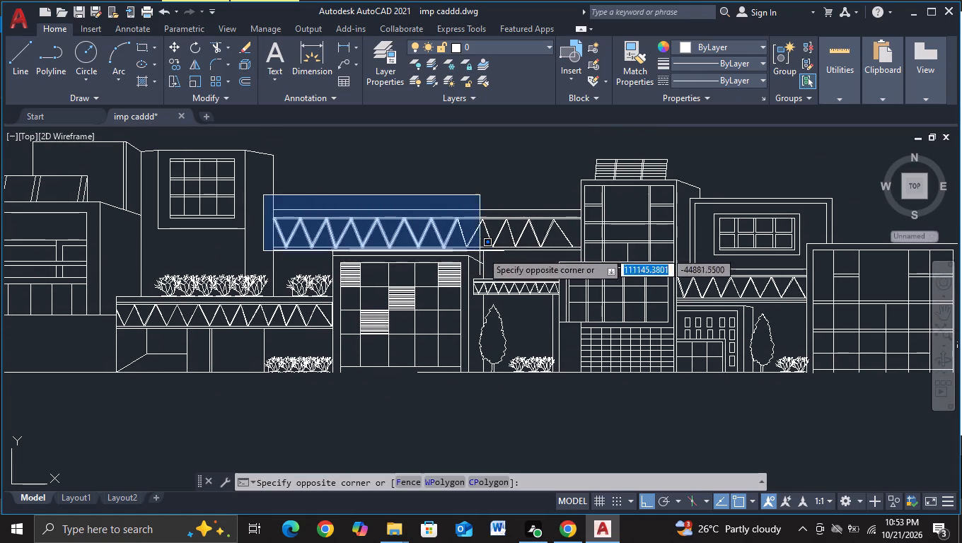
scroll(593, 258, up, 2)
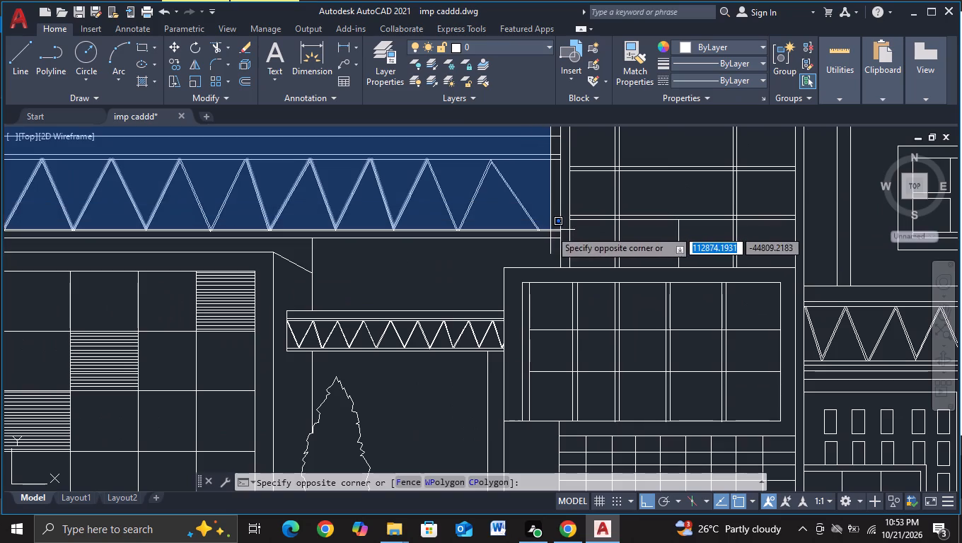
scroll(566, 239, down, 2)
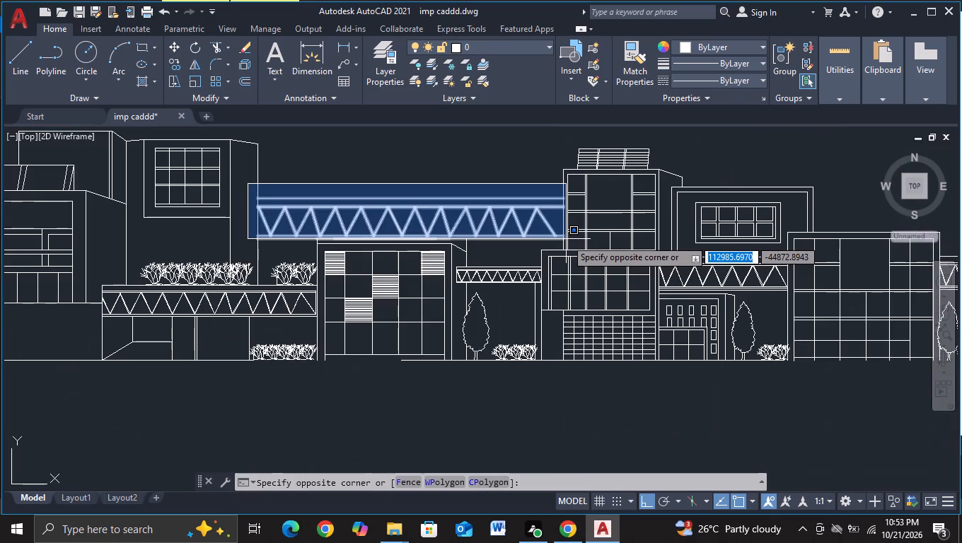
click(566, 239)
key(m)
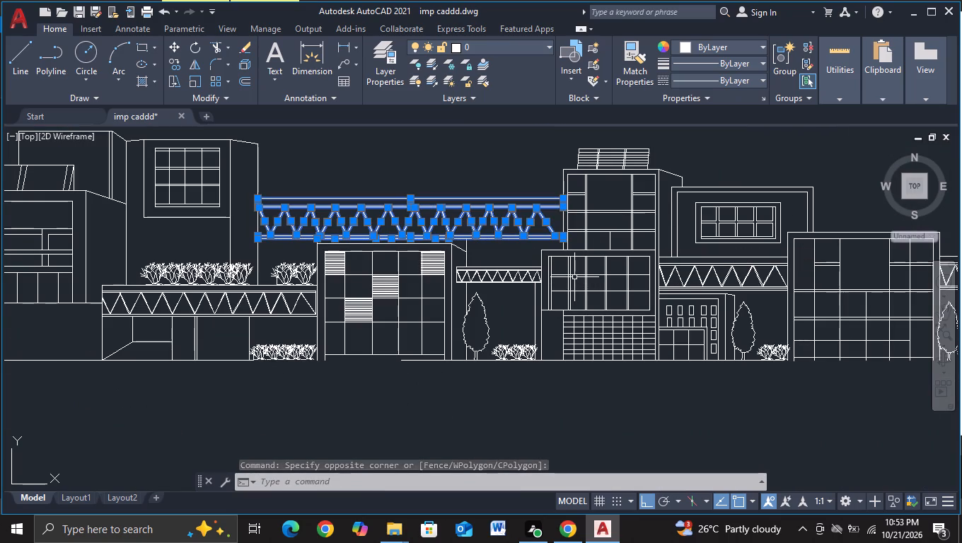
key(m)
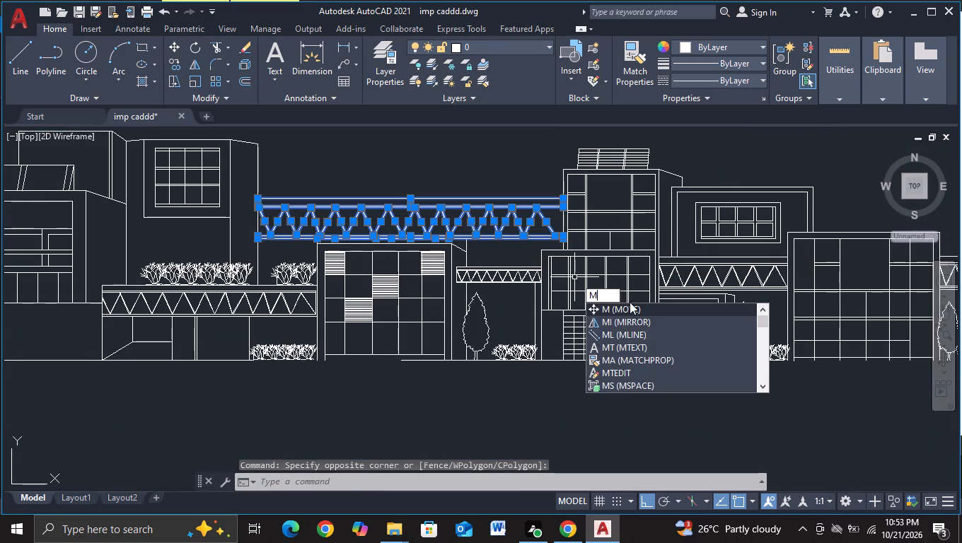
click(628, 307)
click(488, 223)
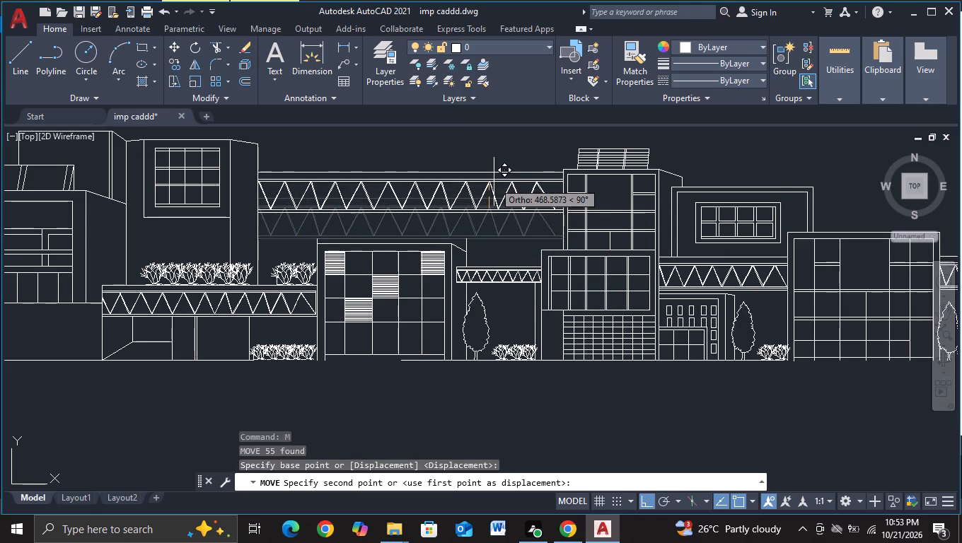
click(494, 182)
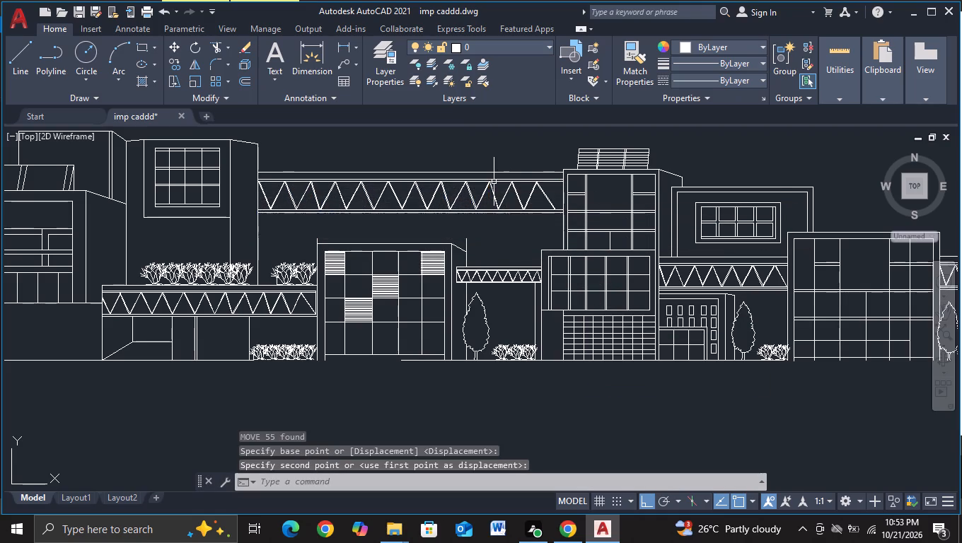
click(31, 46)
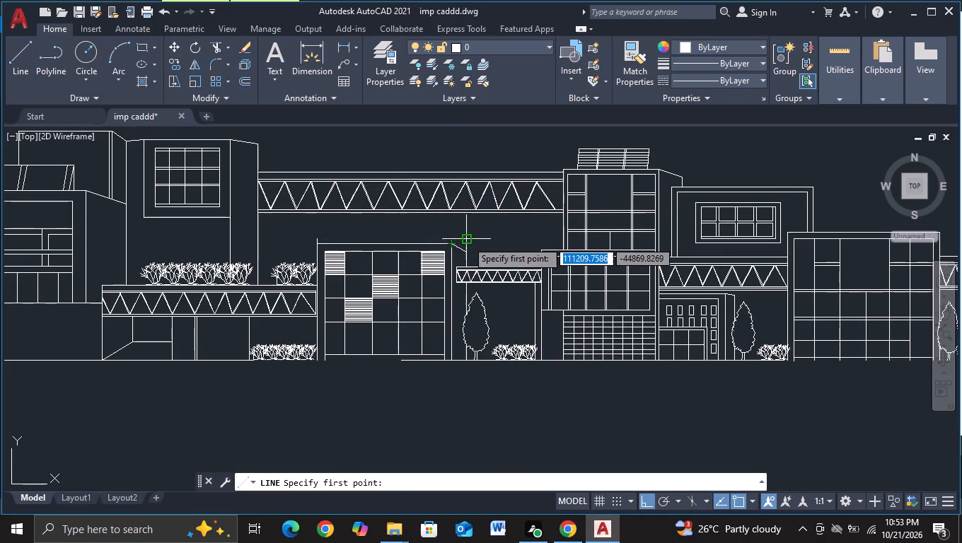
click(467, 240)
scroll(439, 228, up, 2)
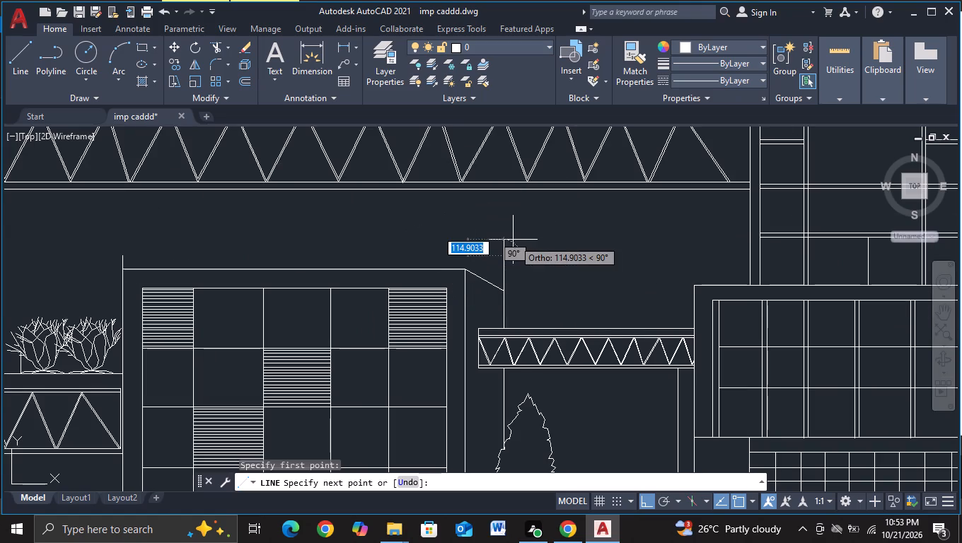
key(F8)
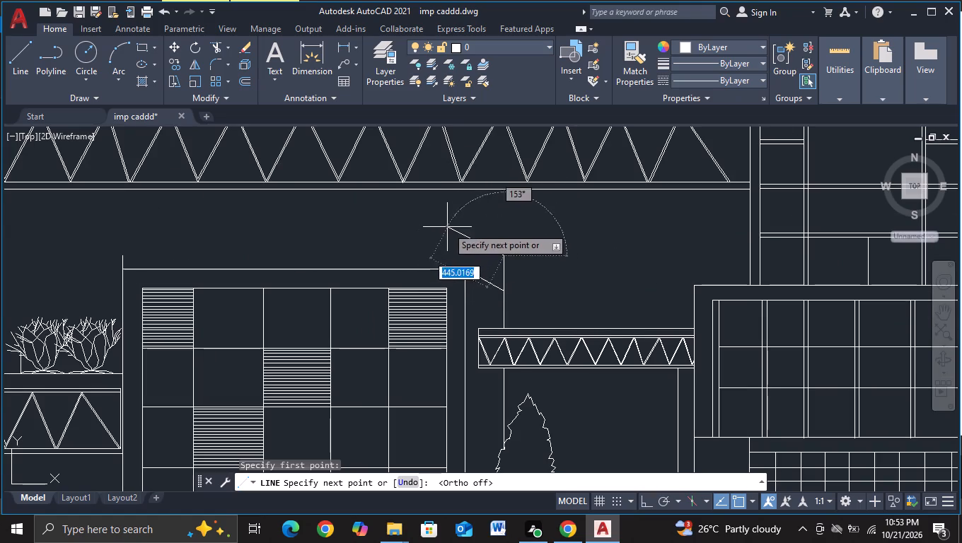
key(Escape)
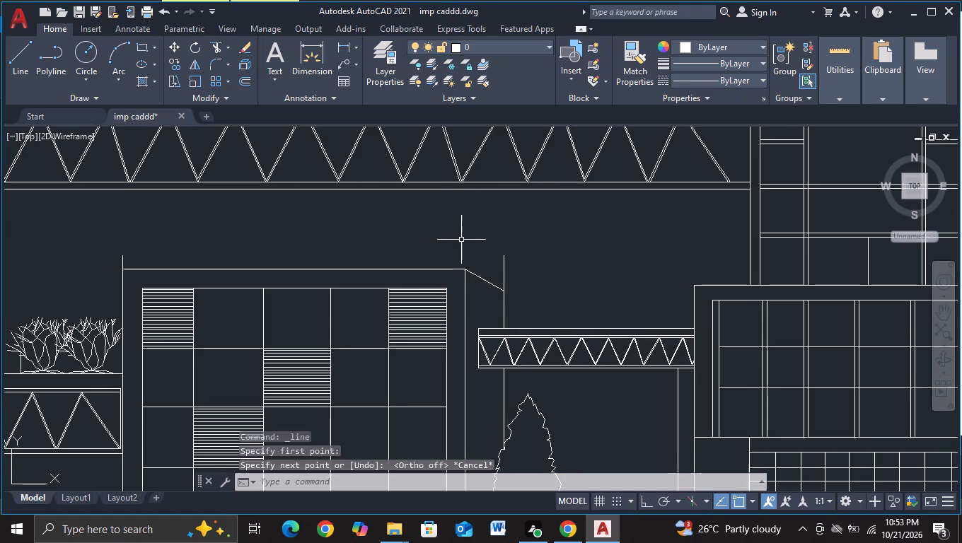
Copy the sloping line at the louvred-panel block's upper corner straight up about 245 units, to the top of the adjacent vertical line.
drag(485, 306, 487, 272)
drag(487, 264, 475, 305)
click(475, 305)
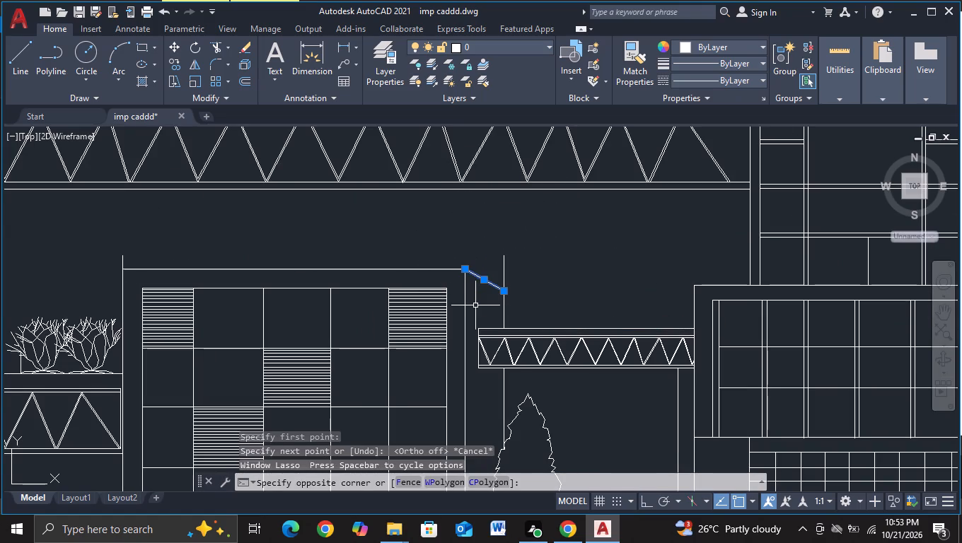
key(c)
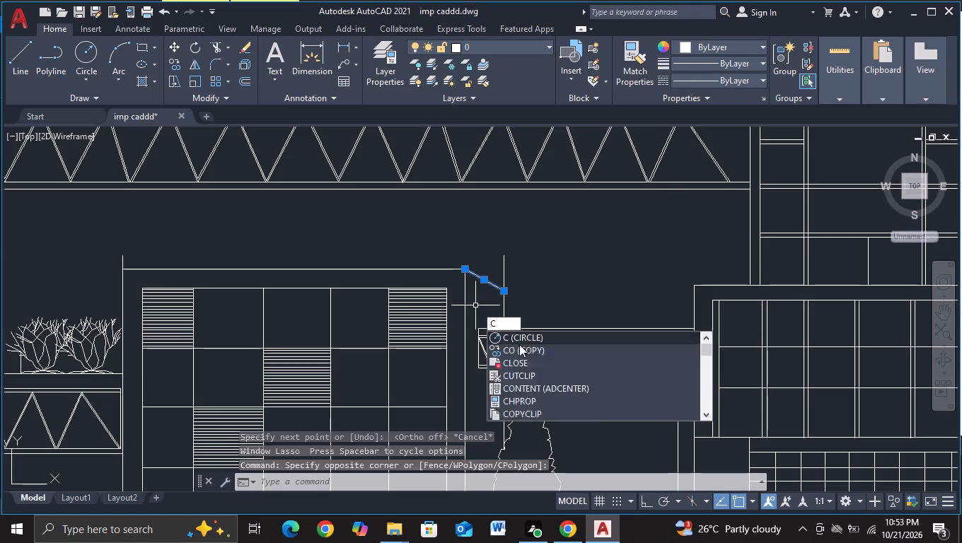
click(519, 344)
click(489, 288)
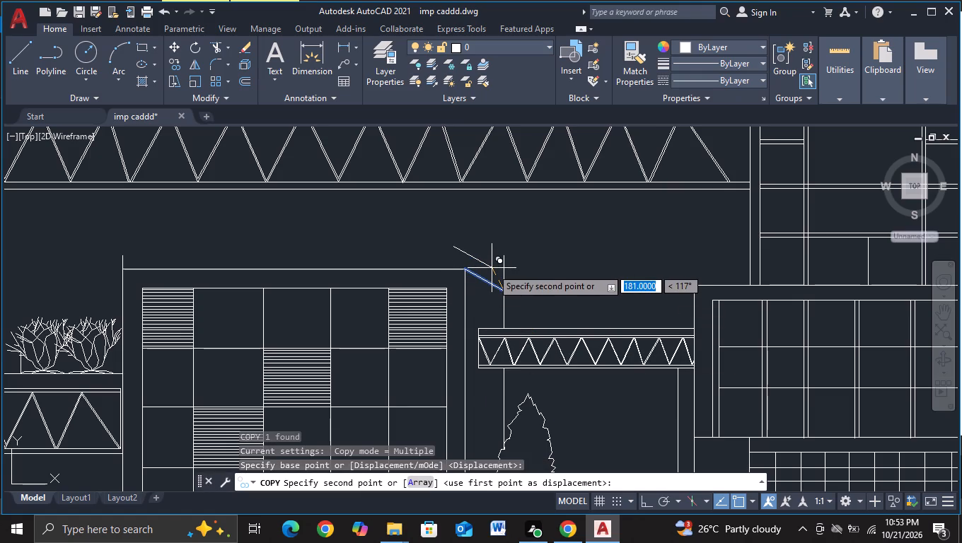
key(F8)
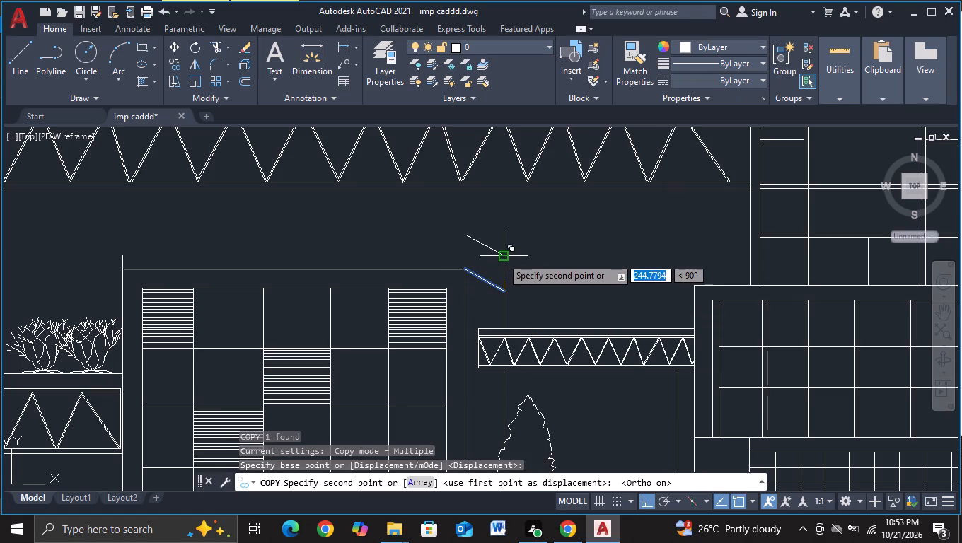
click(502, 257)
key(Escape)
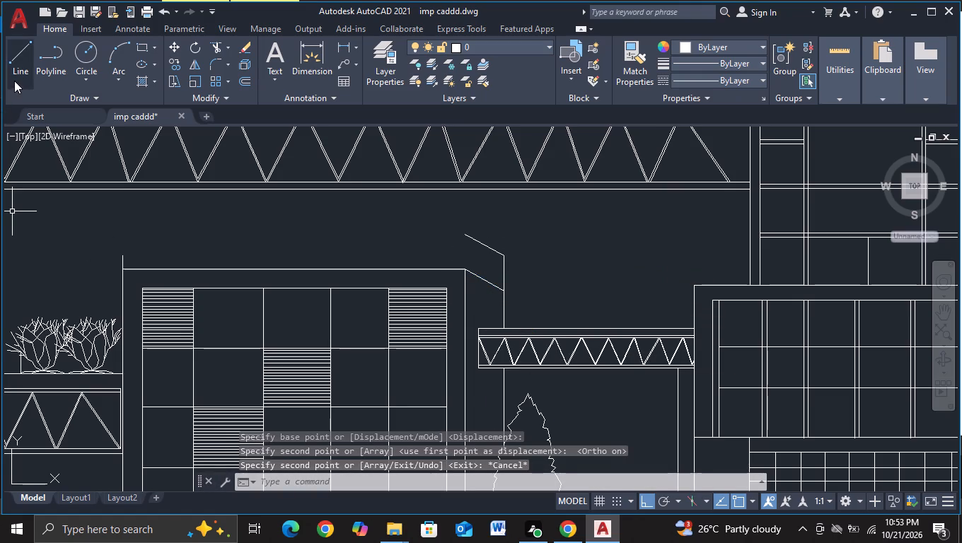
Outline the block's raised parapet with lines from its outer vertical edge, across to the copied slope and down to the roof corner.
click(14, 81)
click(117, 256)
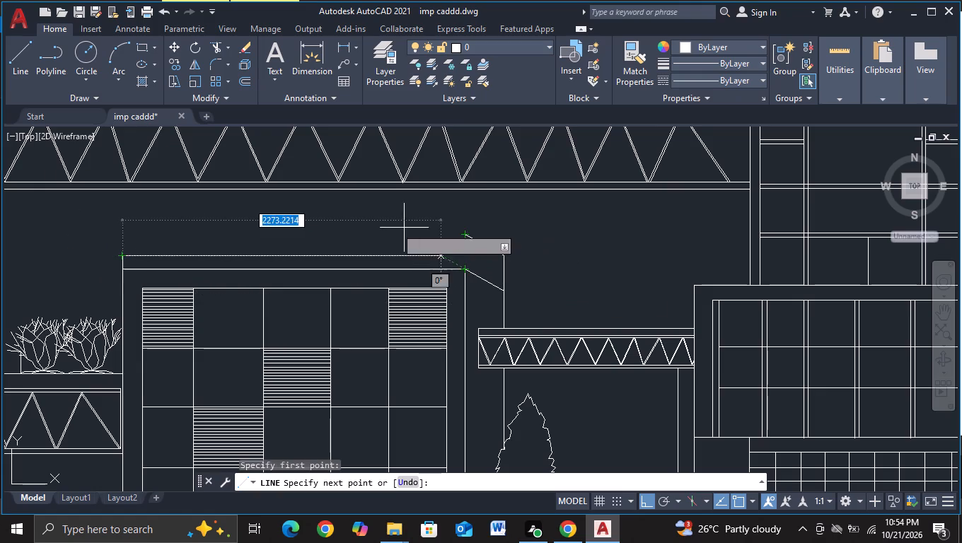
click(120, 236)
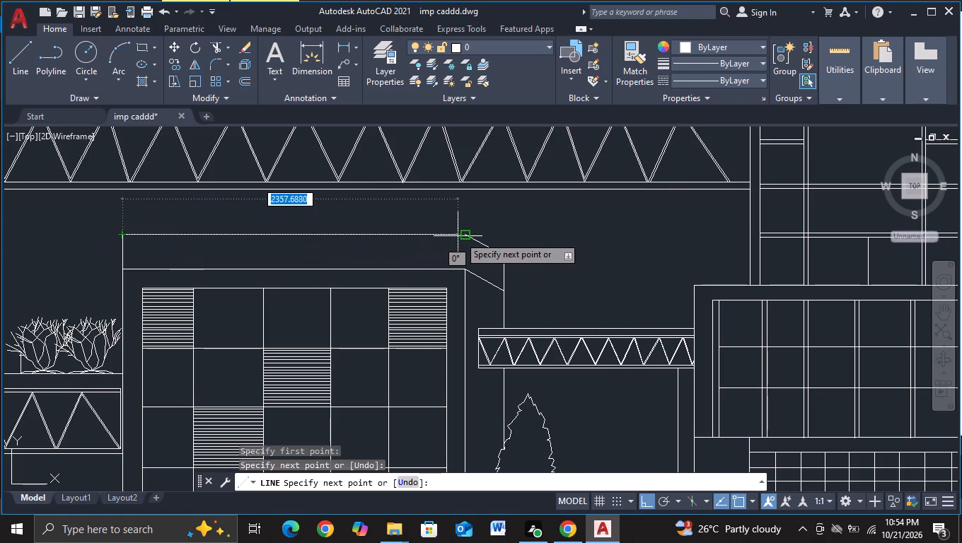
click(465, 236)
click(473, 273)
key(Escape)
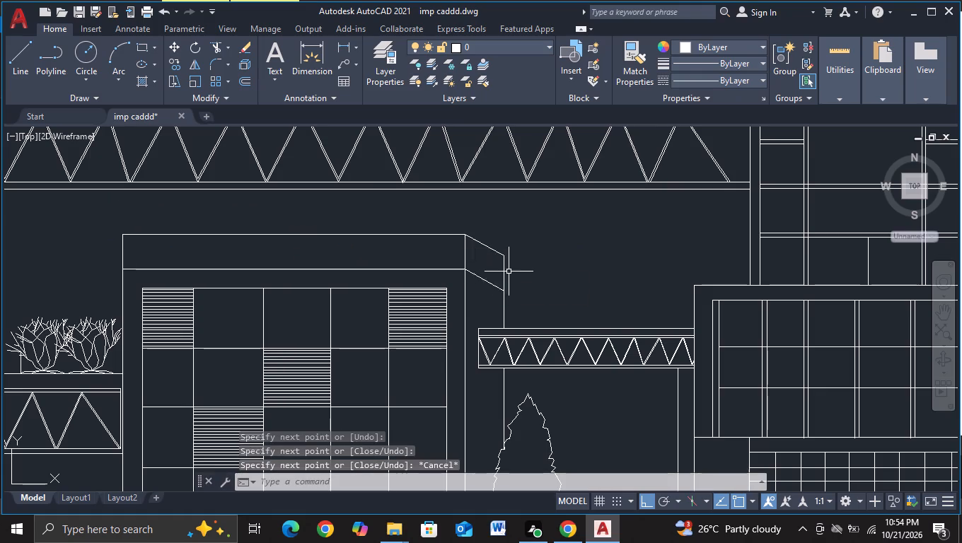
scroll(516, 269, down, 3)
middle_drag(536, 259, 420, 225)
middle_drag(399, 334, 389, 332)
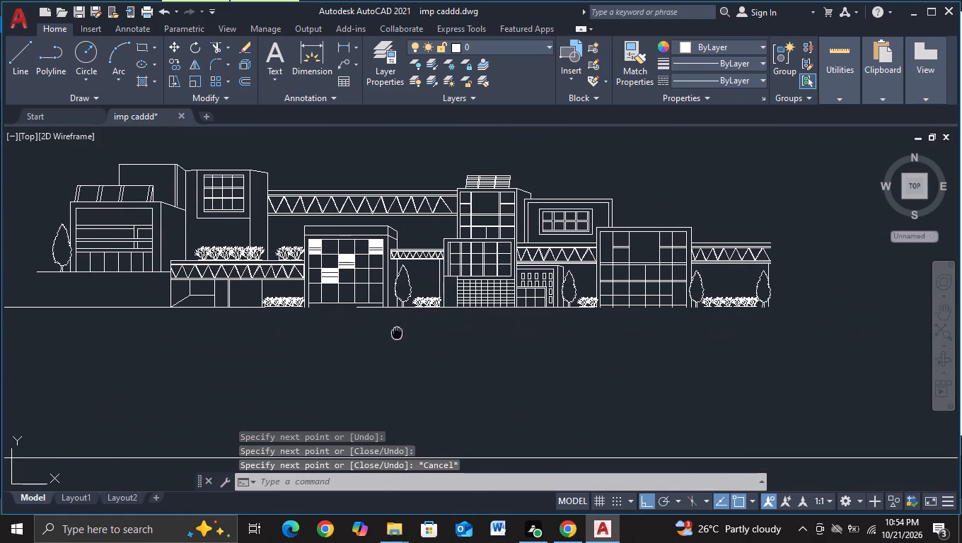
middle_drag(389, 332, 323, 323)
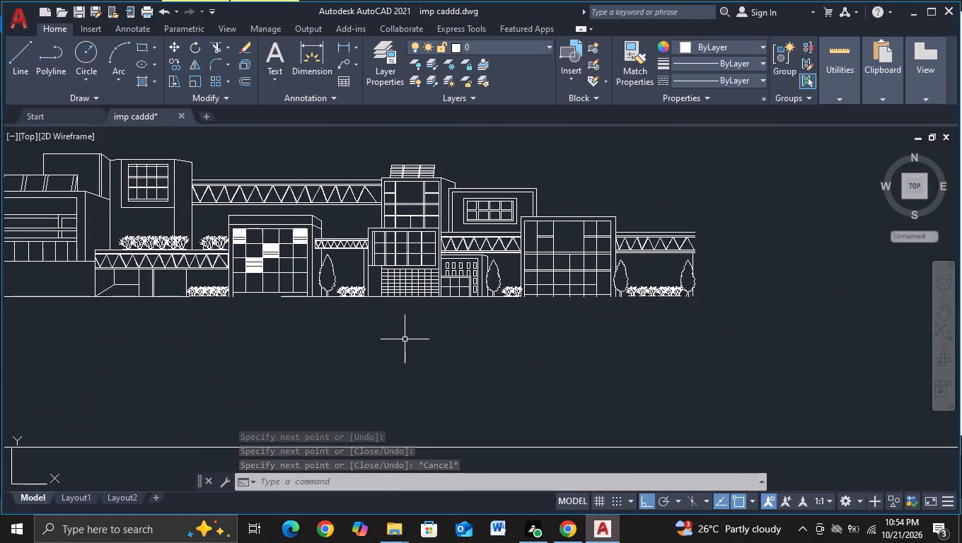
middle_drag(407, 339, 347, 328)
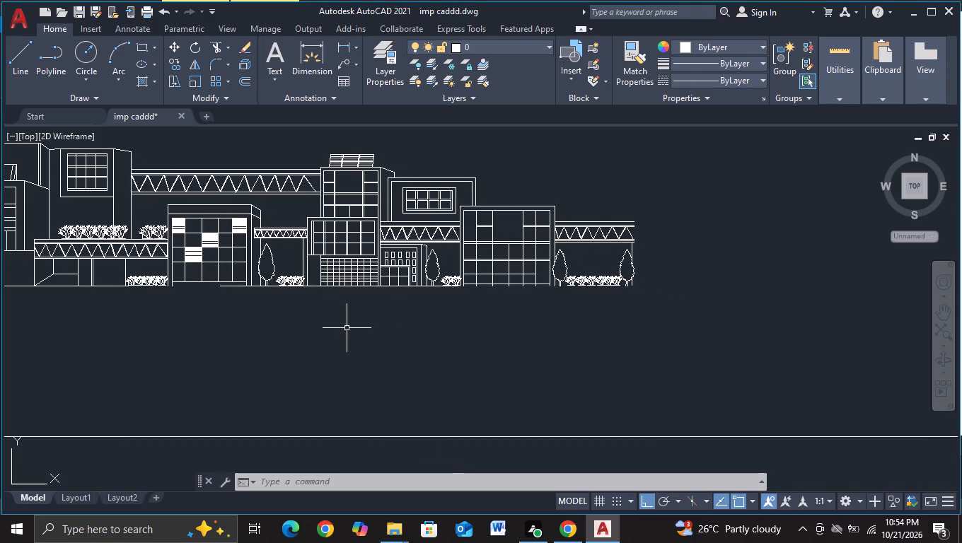
Close the raised terrace's outer end with a vertical line down to the ground line, trimming the excess below ground.
middle_drag(388, 361, 388, 336)
middle_drag(292, 341, 418, 332)
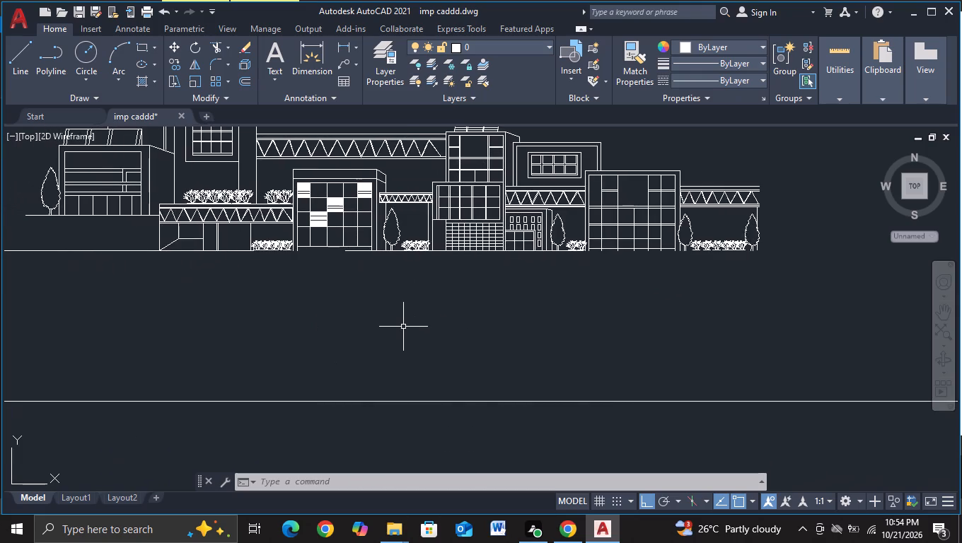
middle_drag(396, 331, 506, 349)
scroll(497, 351, down, 1)
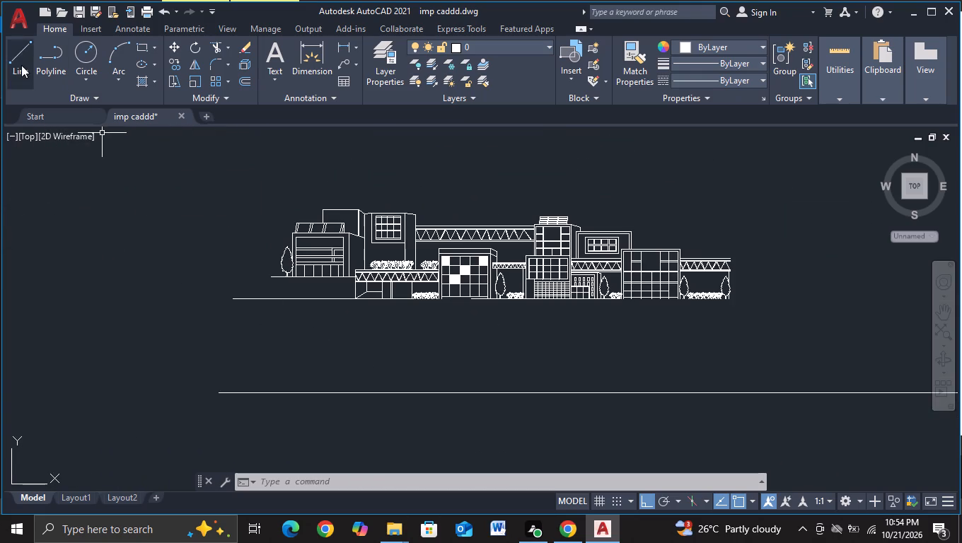
click(21, 65)
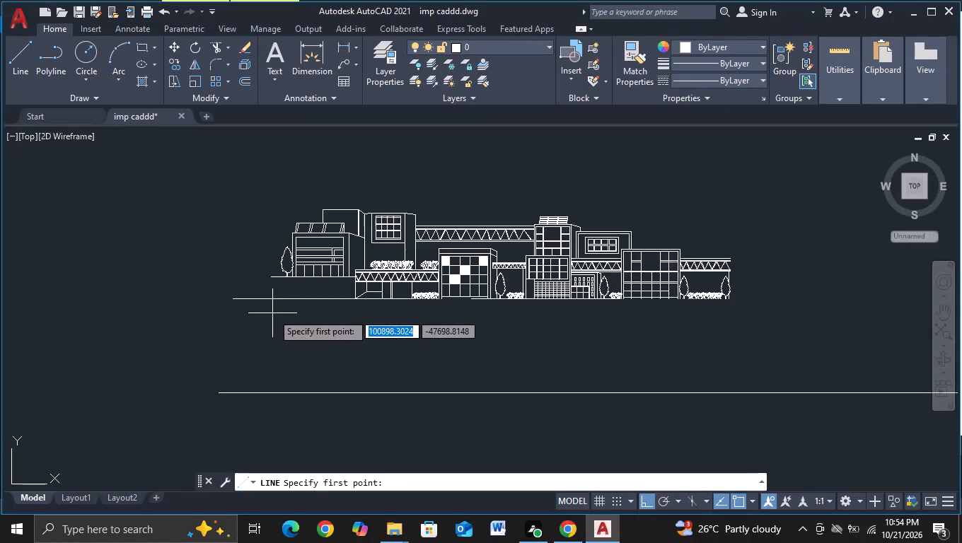
scroll(273, 308, up, 2)
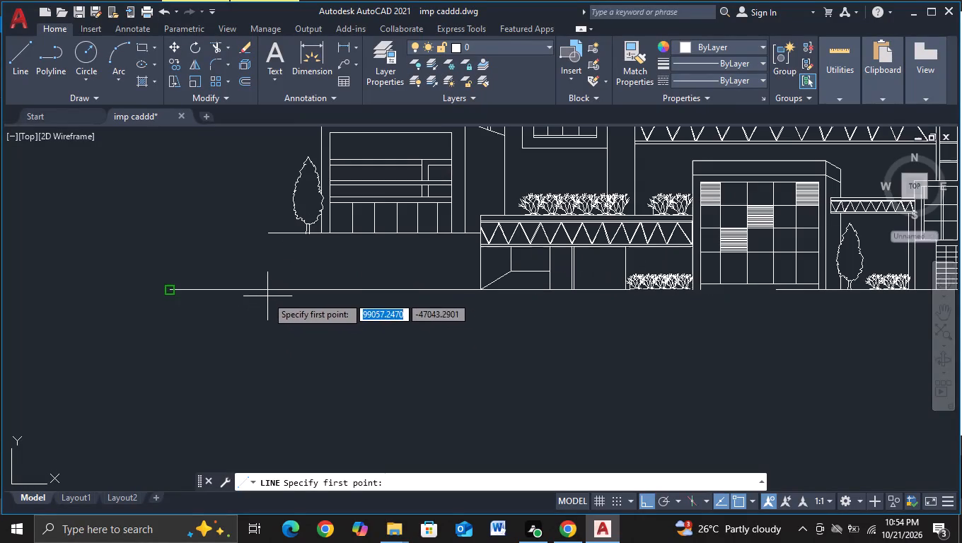
click(271, 237)
click(267, 350)
key(Escape)
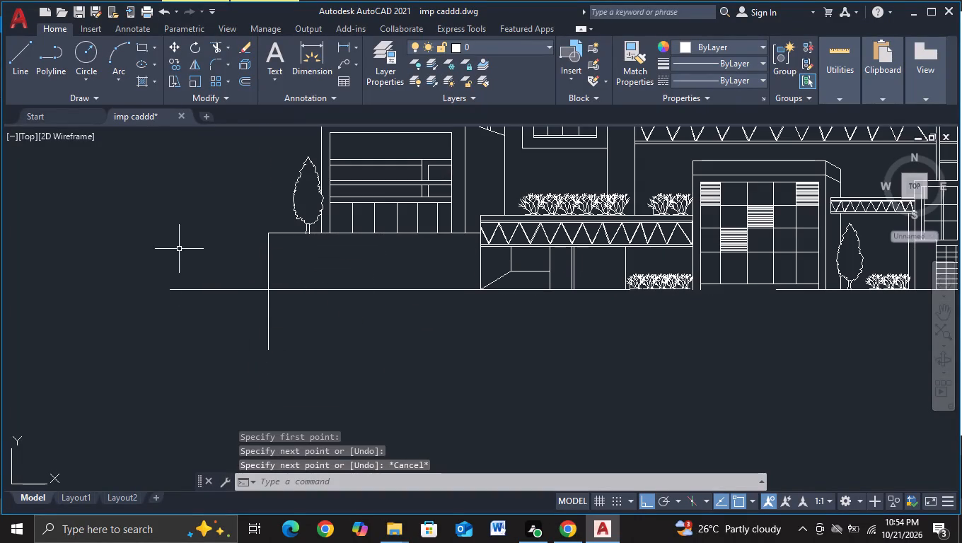
click(212, 50)
drag(216, 318, 219, 318)
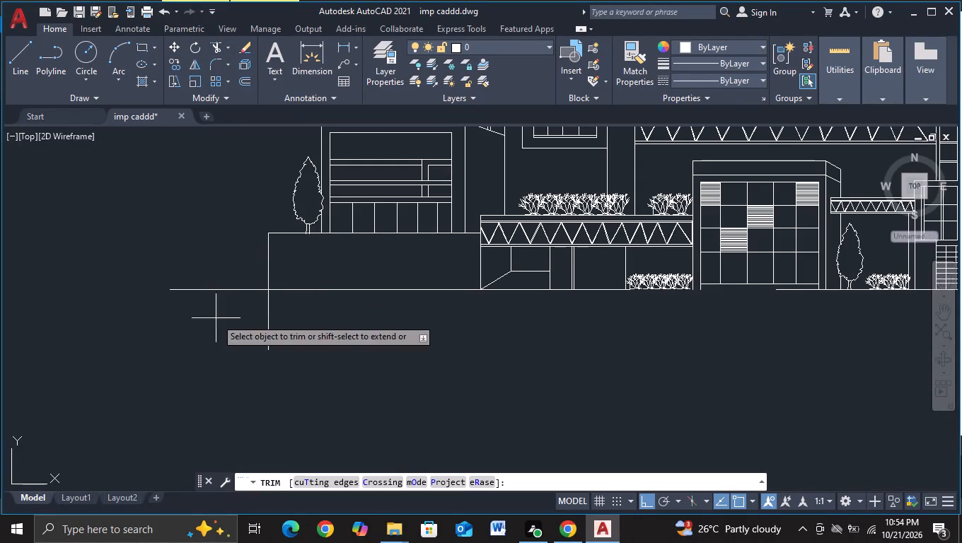
drag(219, 318, 374, 342)
Draw a horizontal ground line from the louvred-panel block's shrub-side corner to a point beyond the last tree at the elevation's far end.
scroll(382, 344, down, 1)
middle_drag(468, 354, 0, 267)
middle_drag(286, 295, 282, 358)
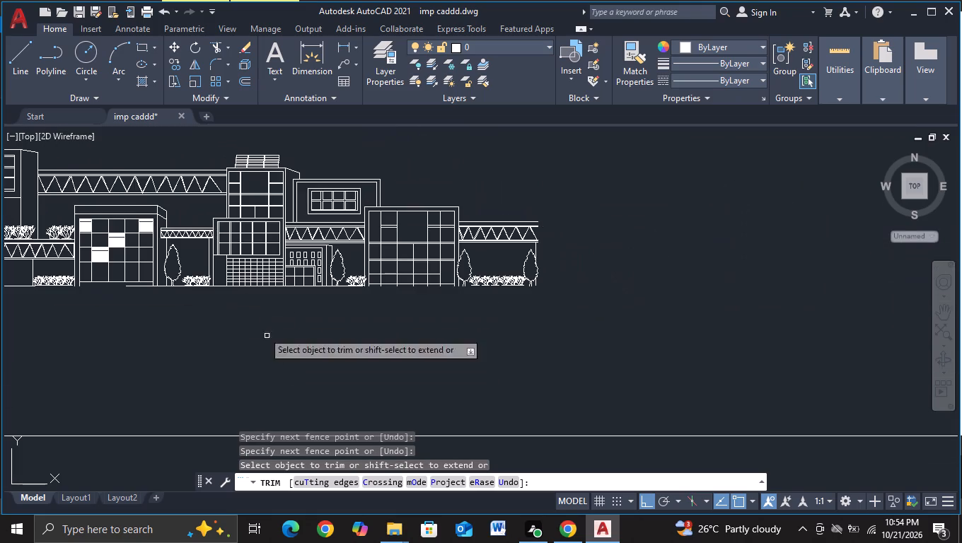
click(19, 59)
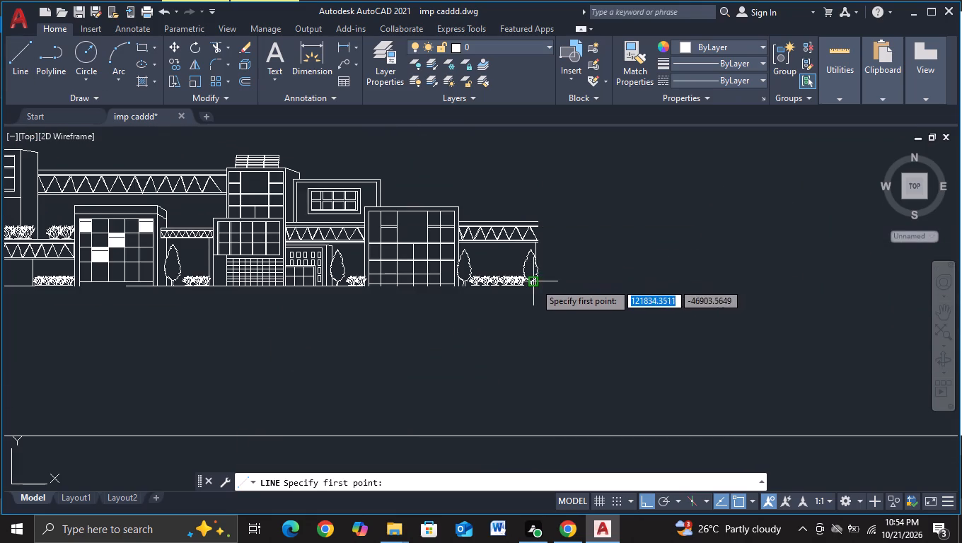
key(Escape)
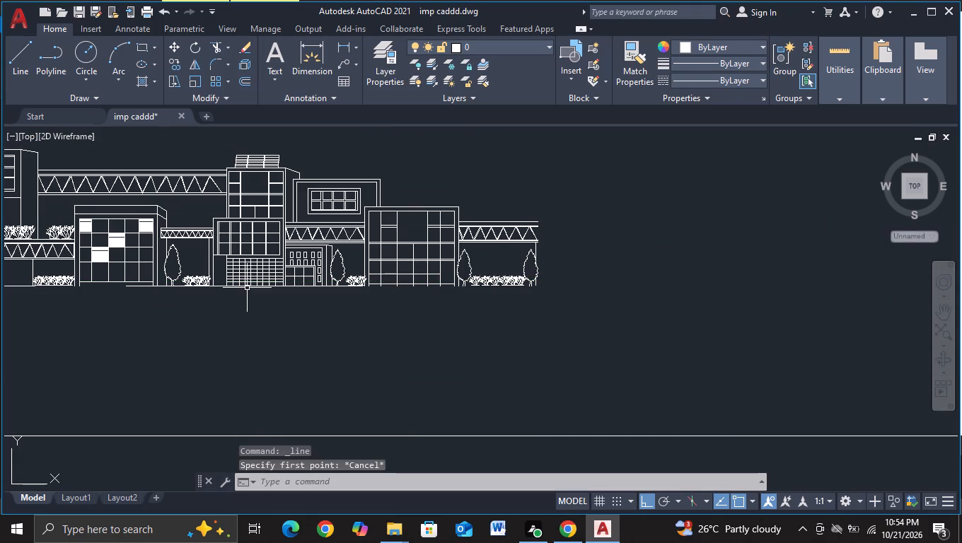
middle_drag(247, 288, 540, 302)
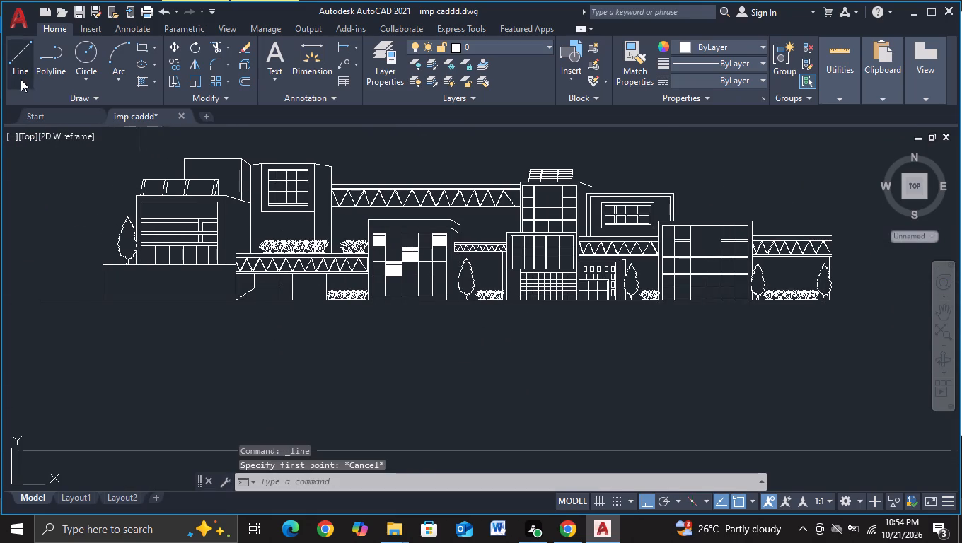
click(21, 79)
scroll(386, 303, up, 2)
click(340, 296)
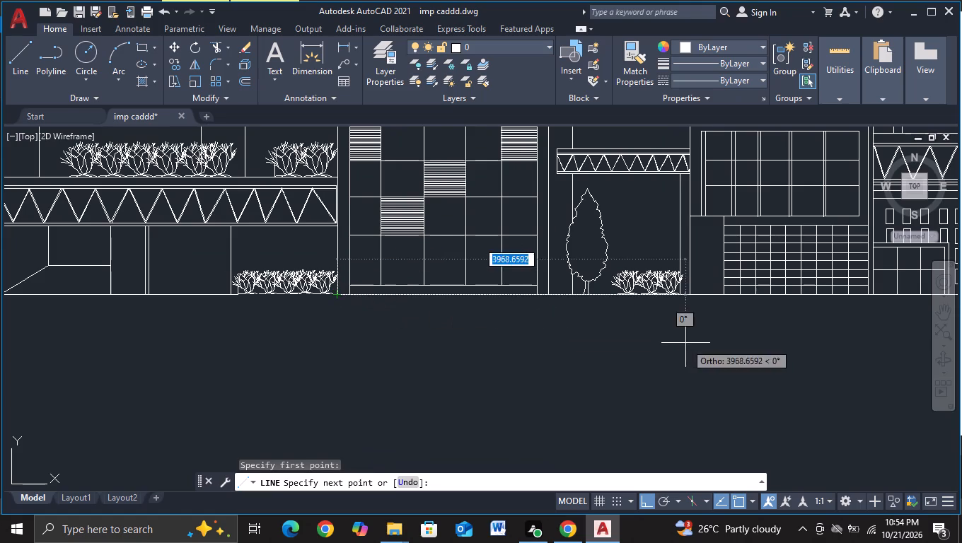
middle_drag(685, 343, 280, 313)
middle_drag(729, 276, 187, 254)
middle_drag(559, 274, 320, 289)
click(487, 285)
key(Escape)
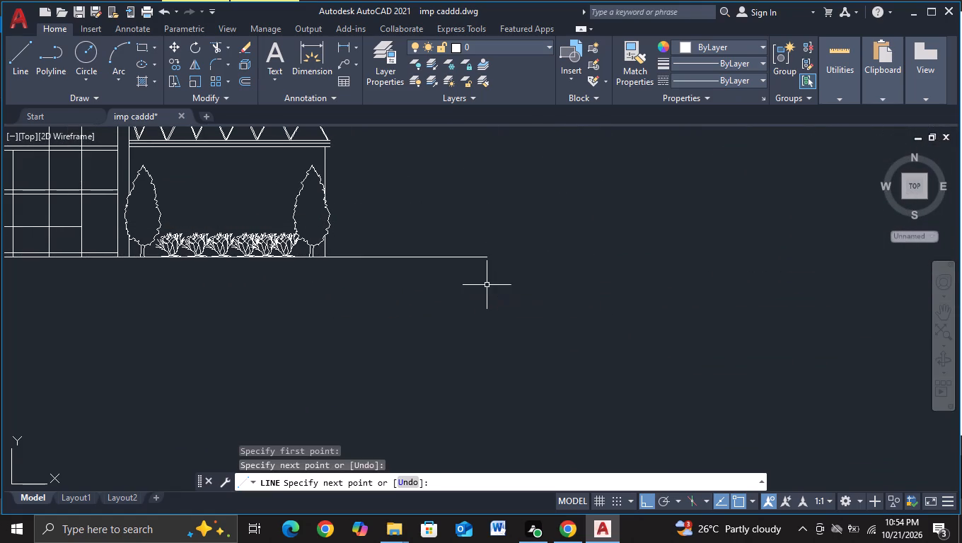
Erase the long, detached horizontal line beneath the new elevation.
scroll(487, 285, down, 2)
middle_drag(529, 312, 601, 294)
scroll(601, 294, down, 1)
middle_drag(581, 298, 581, 332)
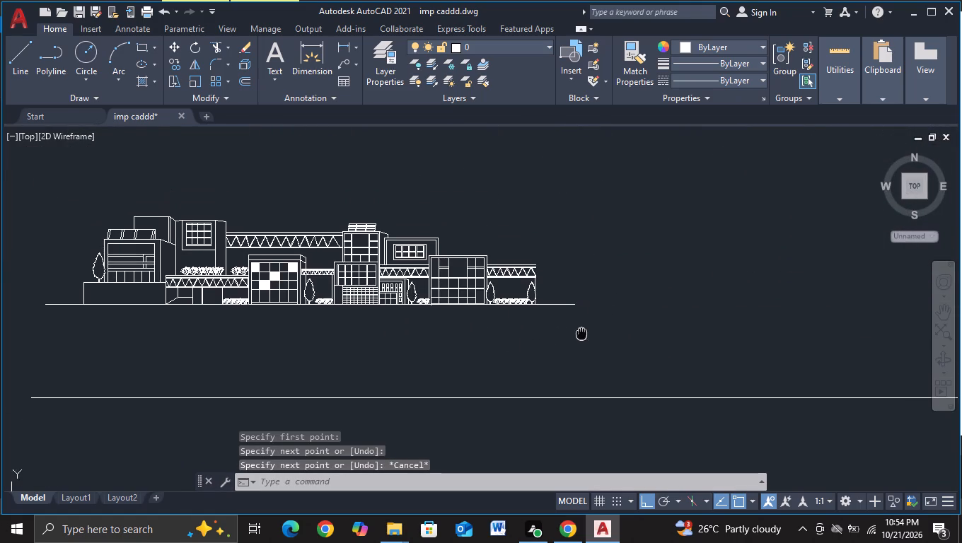
middle_drag(564, 325, 658, 307)
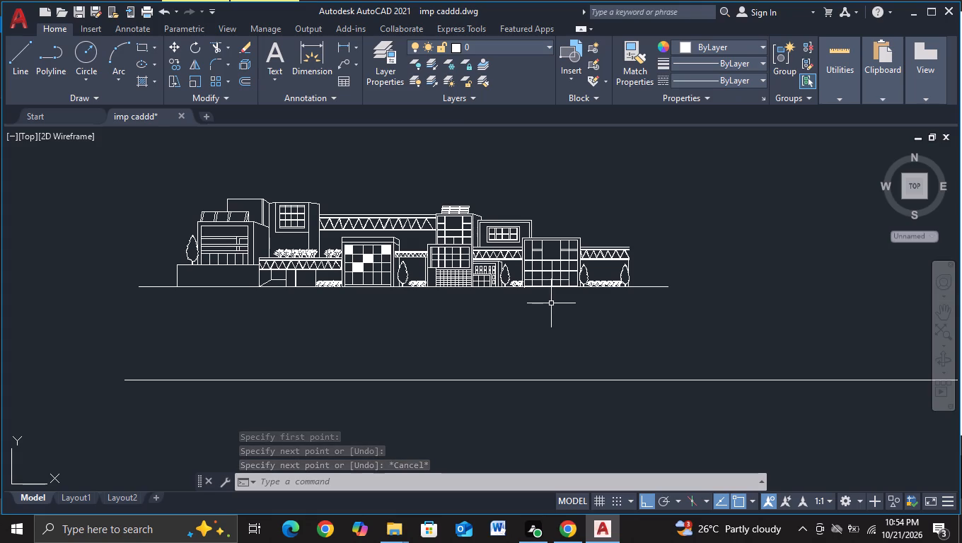
middle_drag(522, 312, 535, 279)
key(Escape)
scroll(489, 282, down, 1)
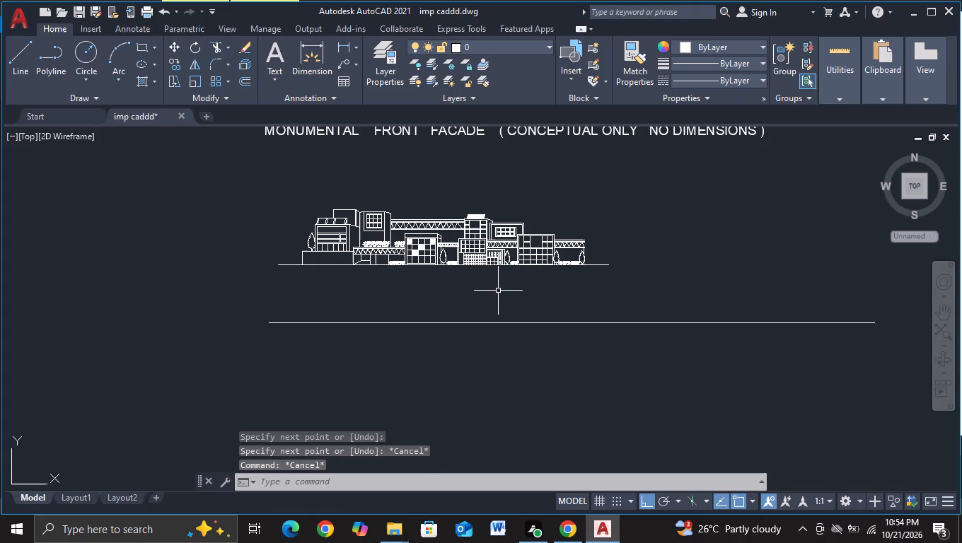
middle_click(498, 291)
click(480, 323)
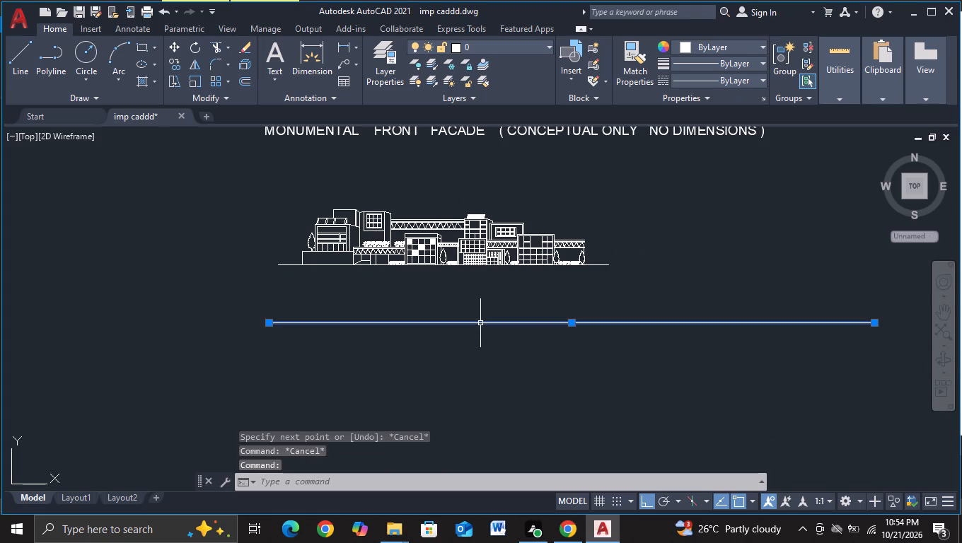
key(Delete)
key(Escape)
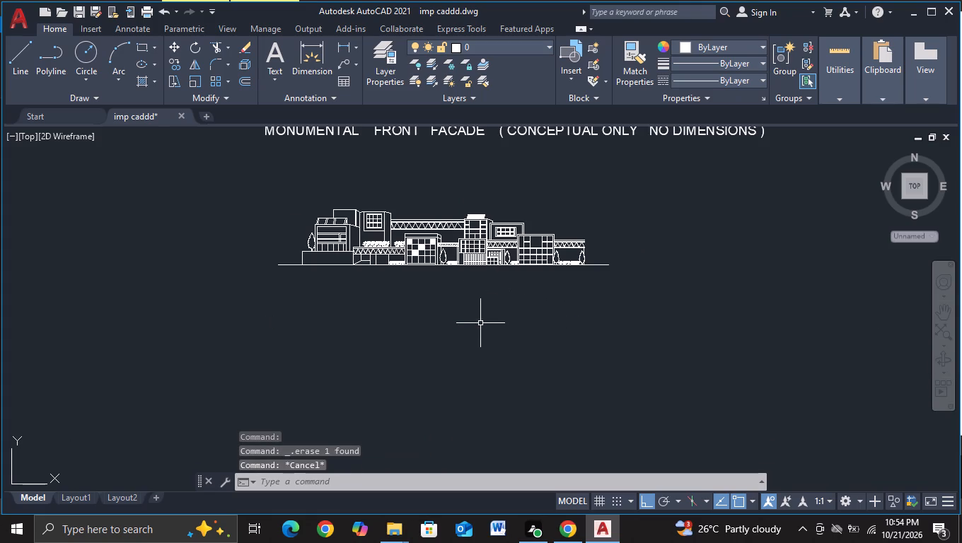
Copy the MONUMENTAL FRONT FACADE title straight down about 11413 units, beneath the new elevation.
scroll(480, 323, down, 2)
middle_drag(468, 351, 535, 334)
scroll(535, 334, up, 2)
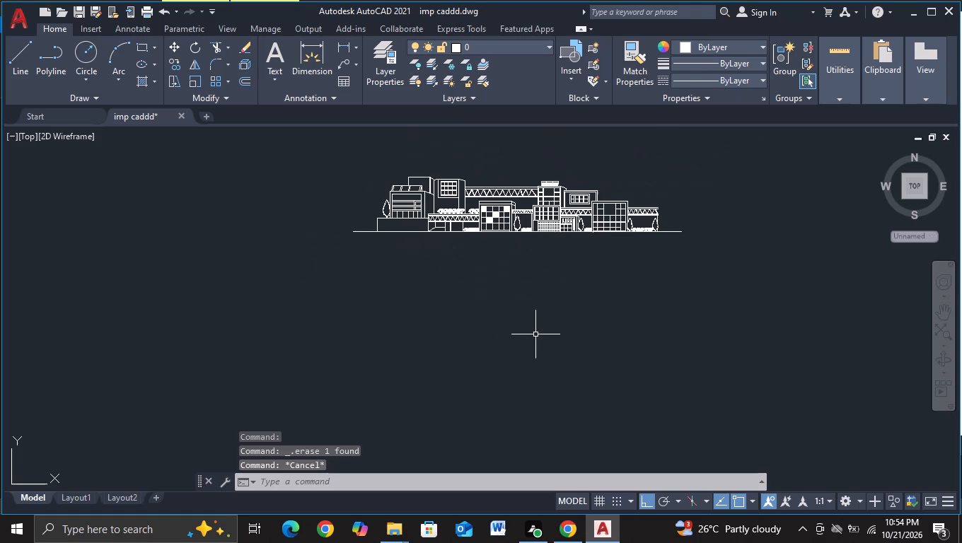
middle_drag(535, 334, 535, 391)
middle_drag(533, 382, 538, 407)
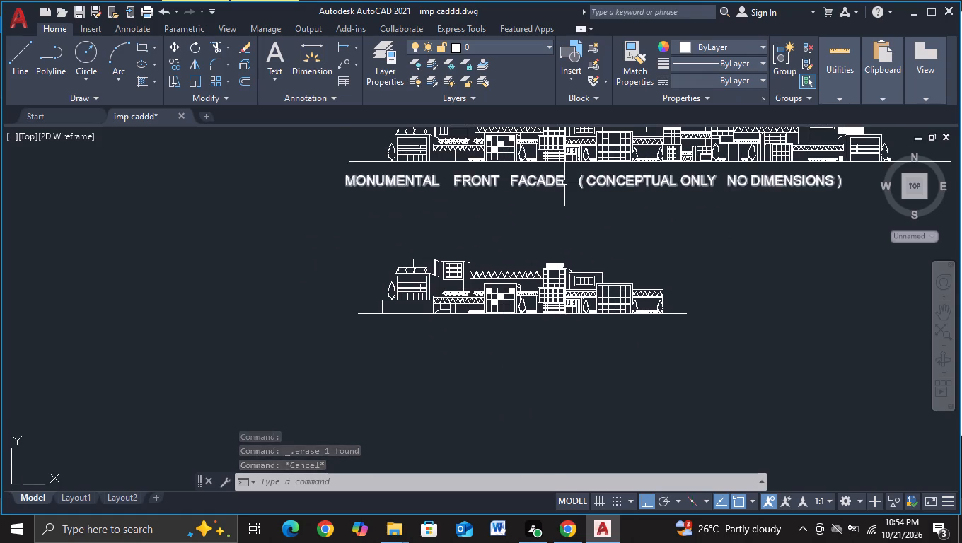
click(564, 182)
key(c)
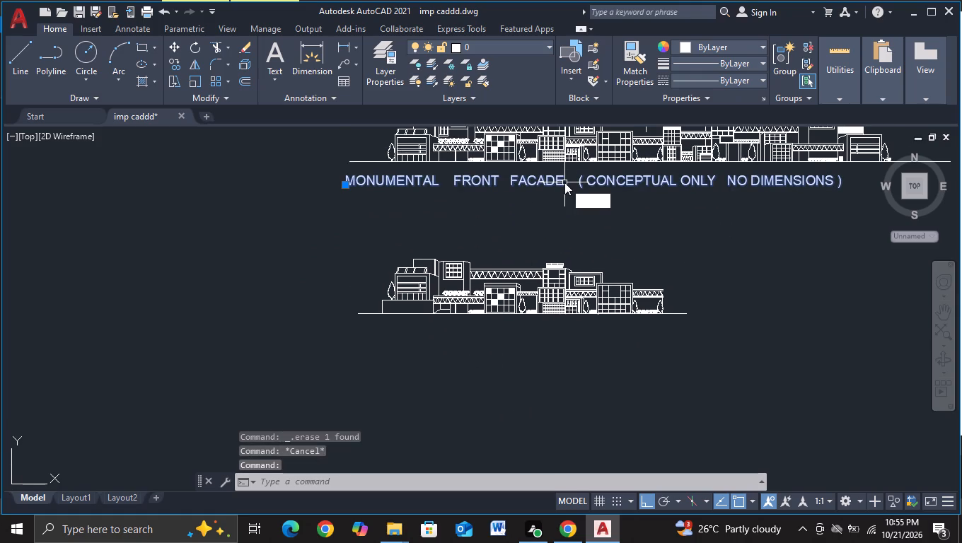
click(599, 230)
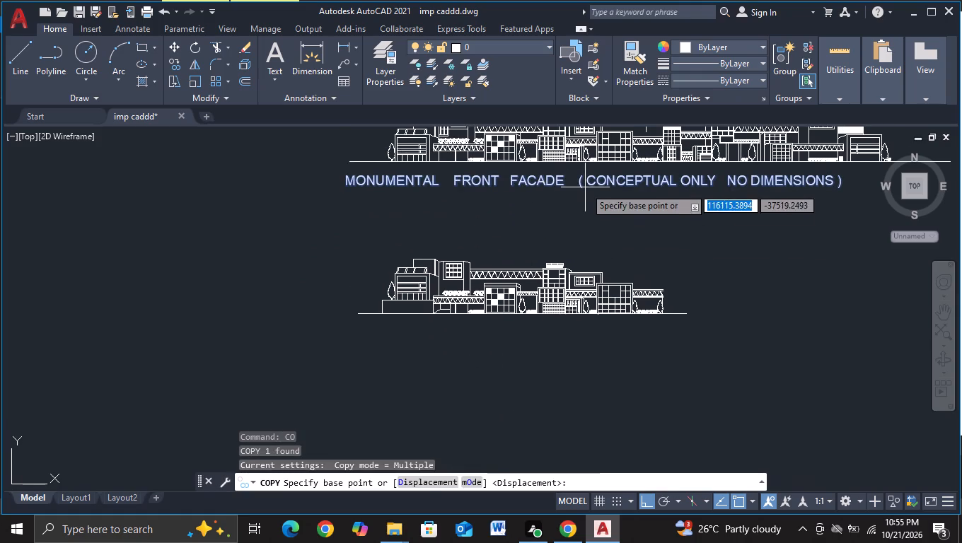
click(585, 187)
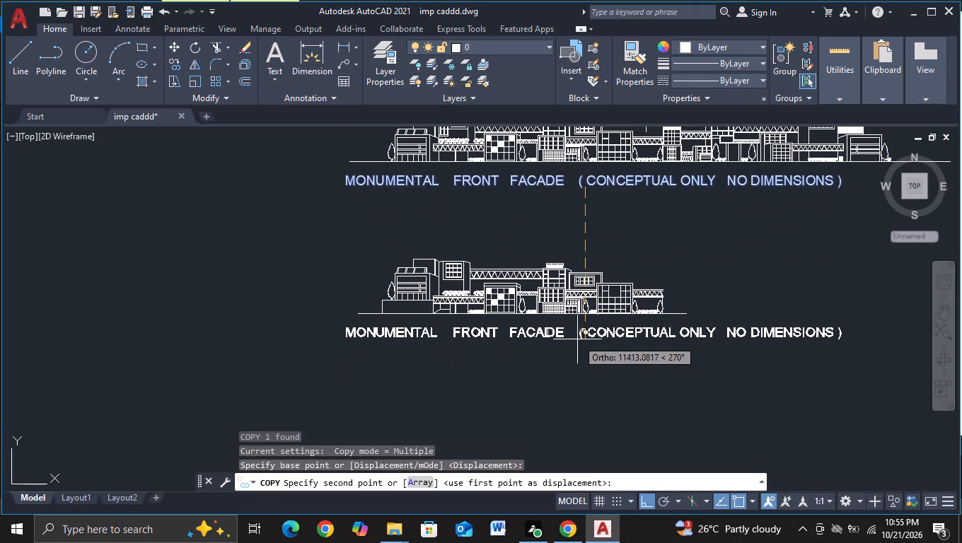
click(577, 339)
key(Escape)
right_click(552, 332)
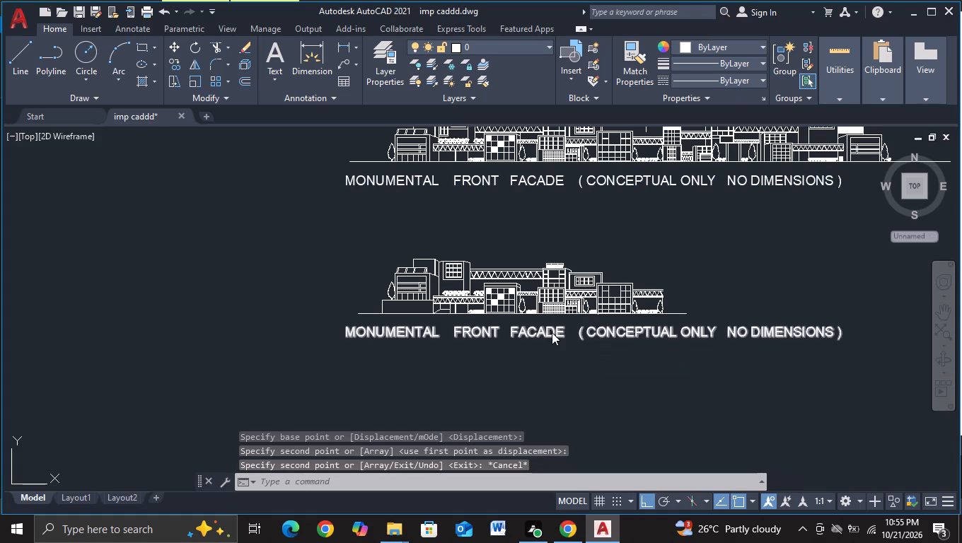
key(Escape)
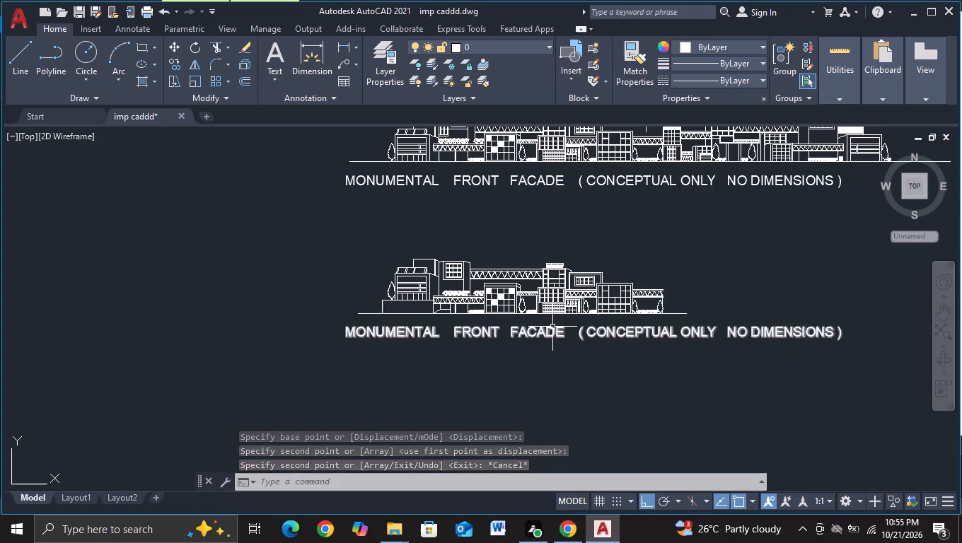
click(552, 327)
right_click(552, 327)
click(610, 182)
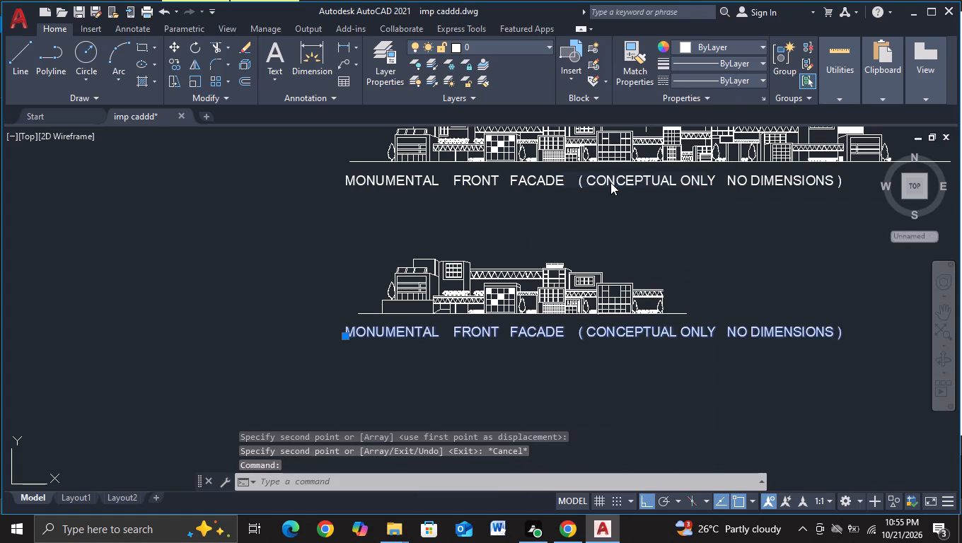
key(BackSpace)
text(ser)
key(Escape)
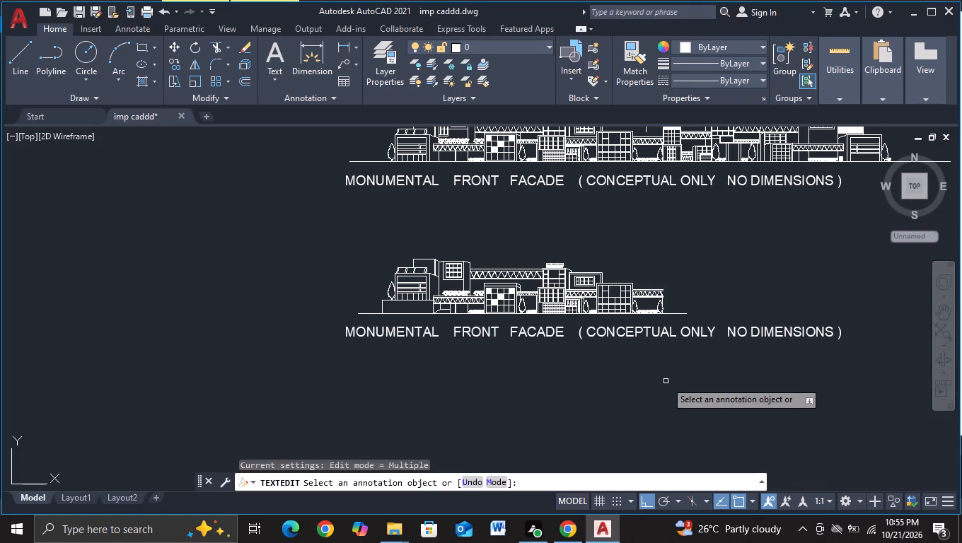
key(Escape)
Replace the copied title text beneath the new elevation with SERVICE AND MECHNICAL SPINE REAR PROFIL.
click(666, 336)
right_click(666, 336)
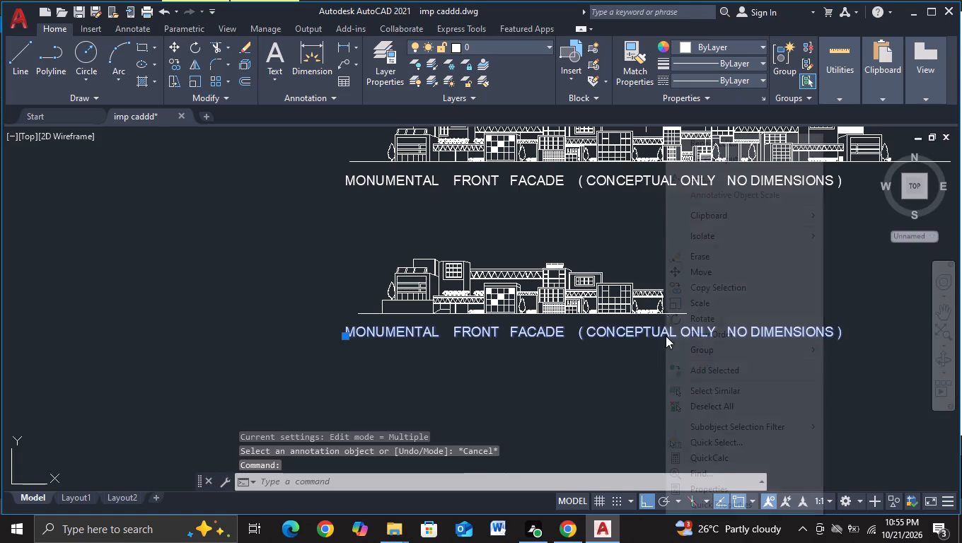
click(709, 185)
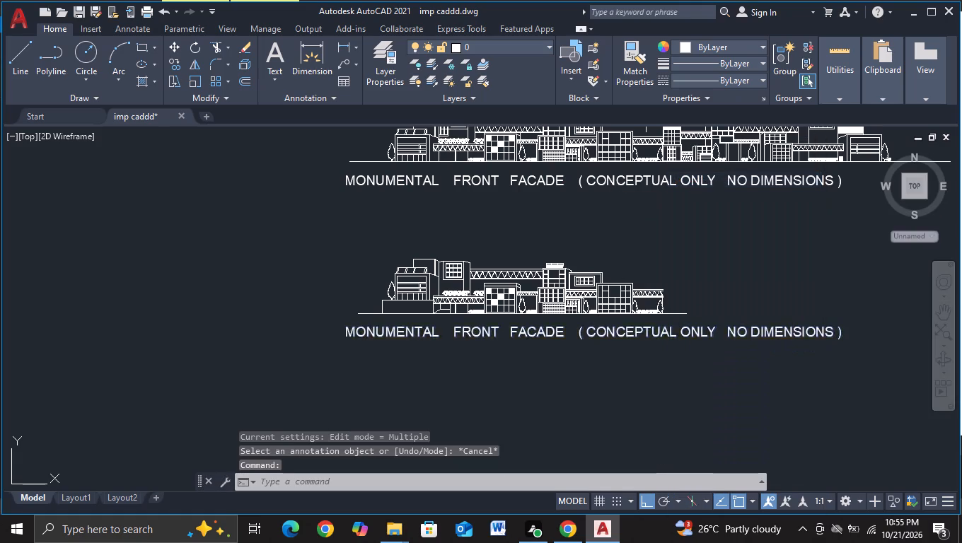
key(BackSpace)
text(servic)
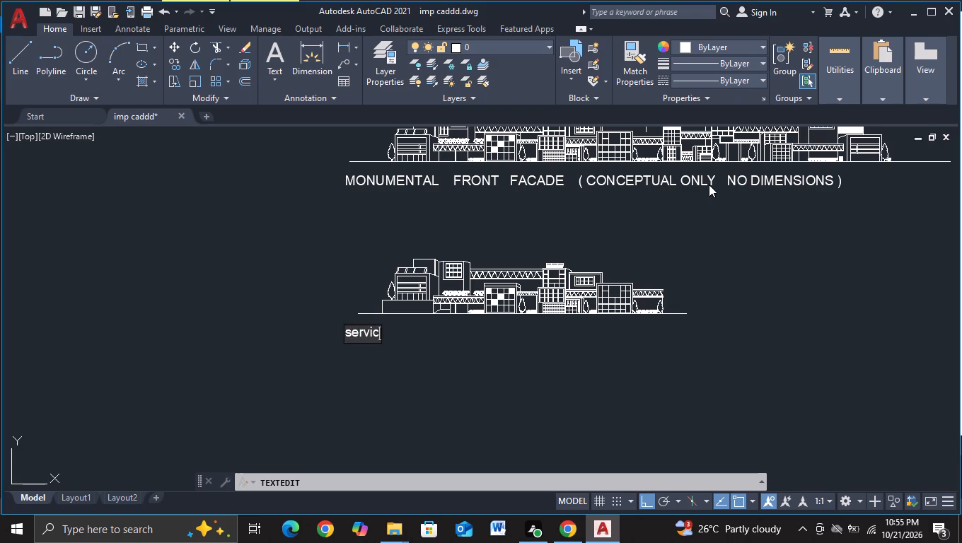
key(BackSpace)
key(BackSpace)
key(BackSpace)
key(BackSpace)
key(BackSpace)
key(BackSpace)
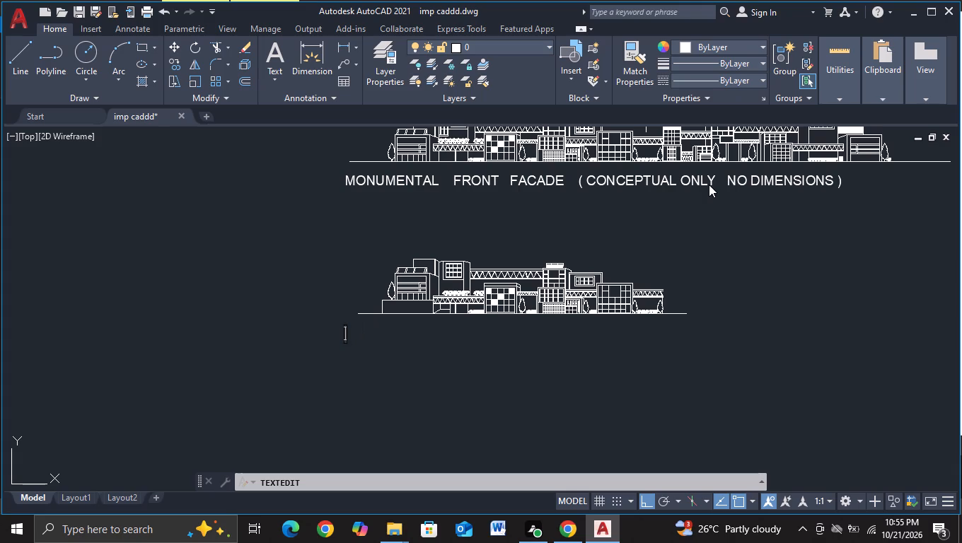
text(SER)
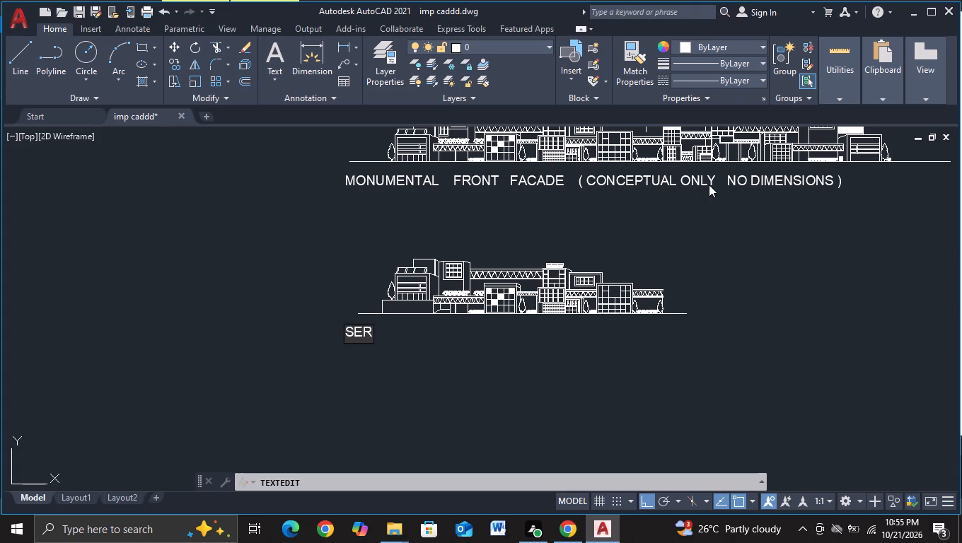
text(VICE)
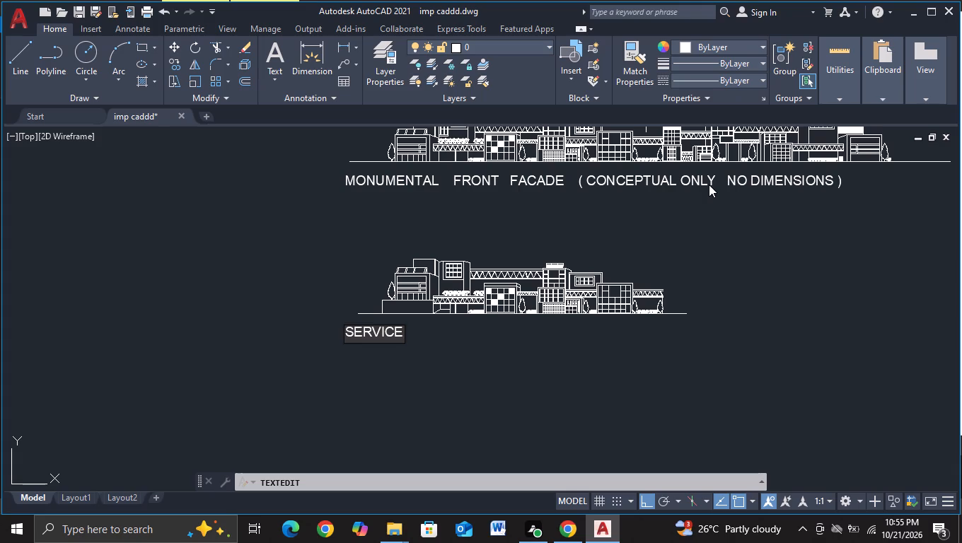
key(space)
key(space)
key(space)
text(AND)
key(space)
key(space)
key(space)
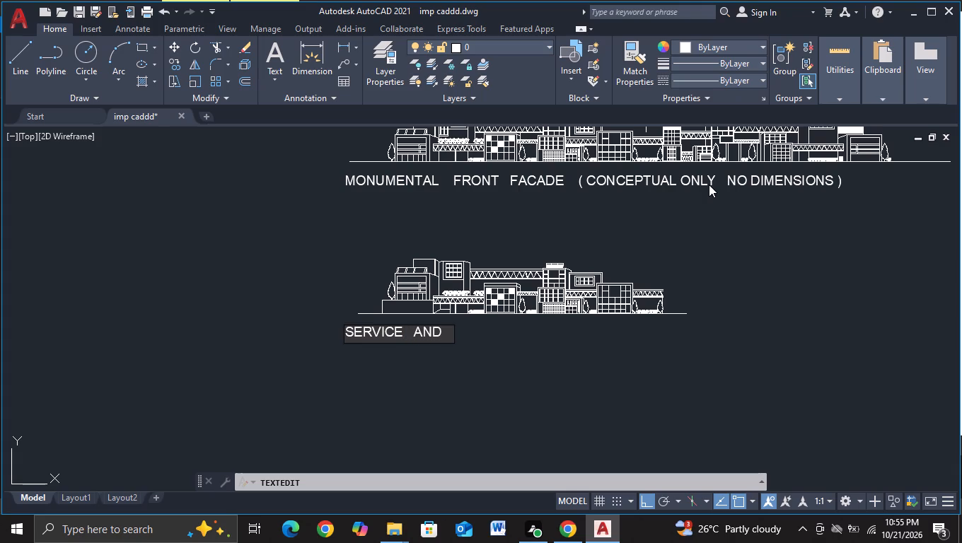
text(MECH)
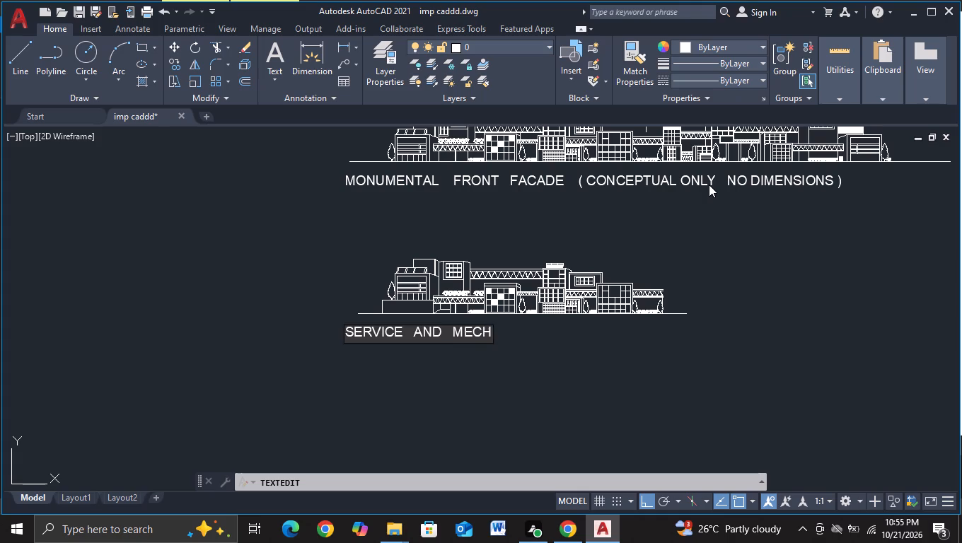
text(NICAK)
key(BackSpace)
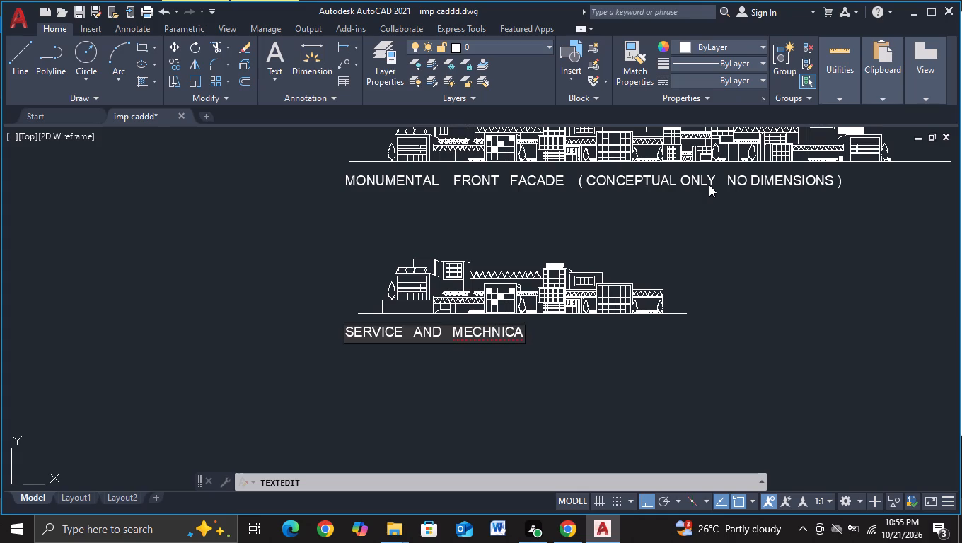
key(l)
key(space)
key(space)
text(SPINE)
key(space)
key(space)
key(space)
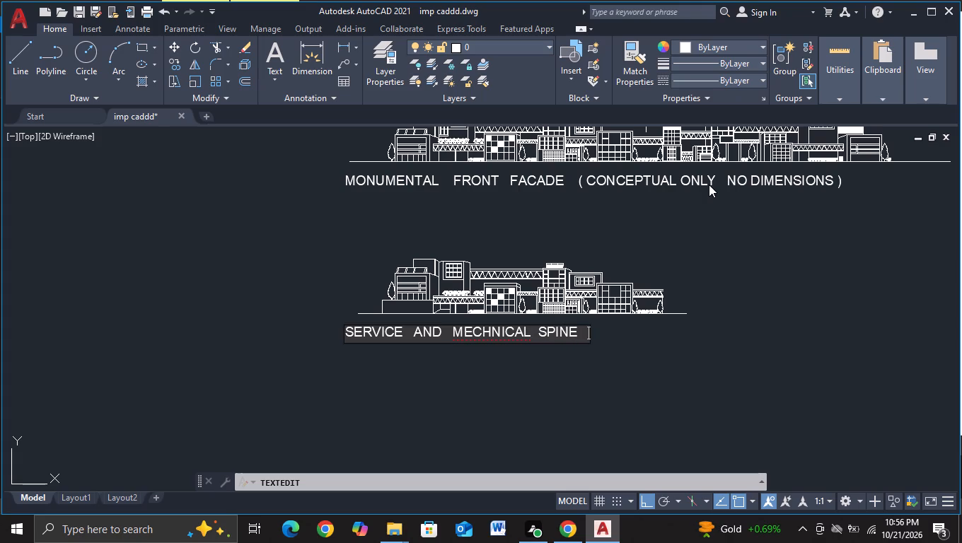
text(REAR)
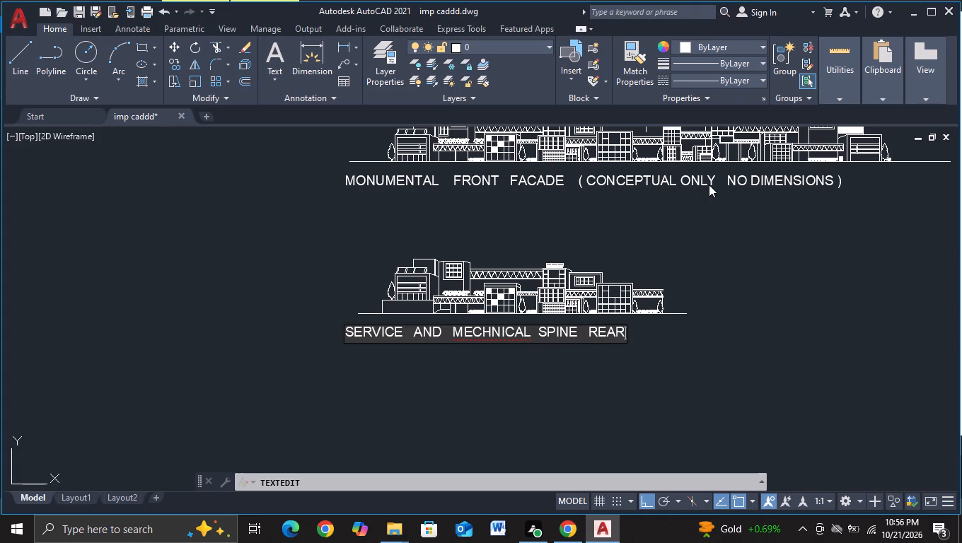
key(space)
key(space)
key(space)
key(p)
text(RO)
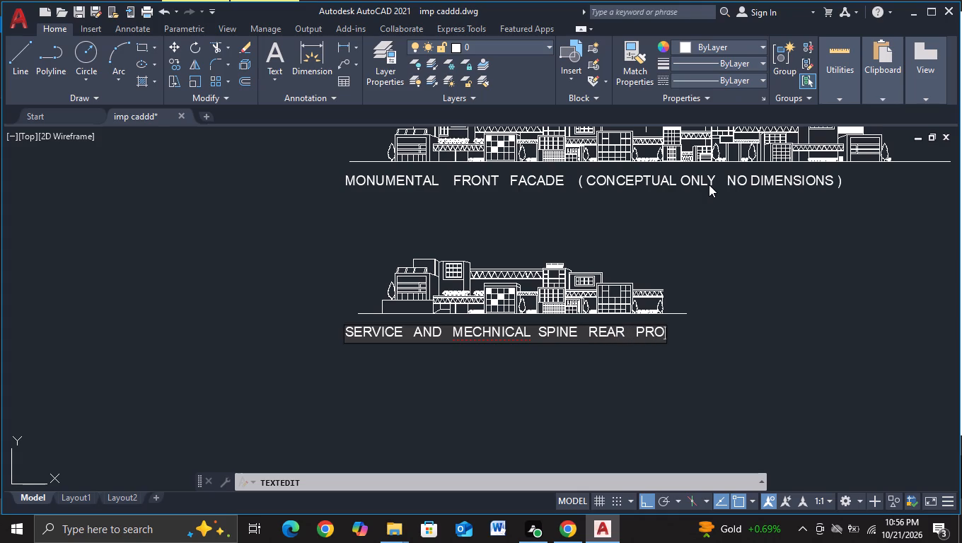
text(FIL)
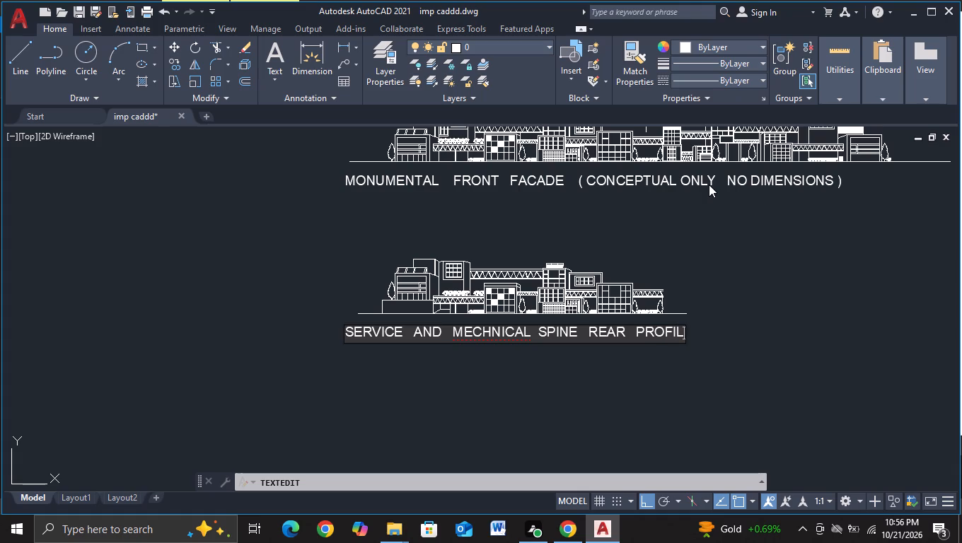
key(space)
key(space)
key(Return)
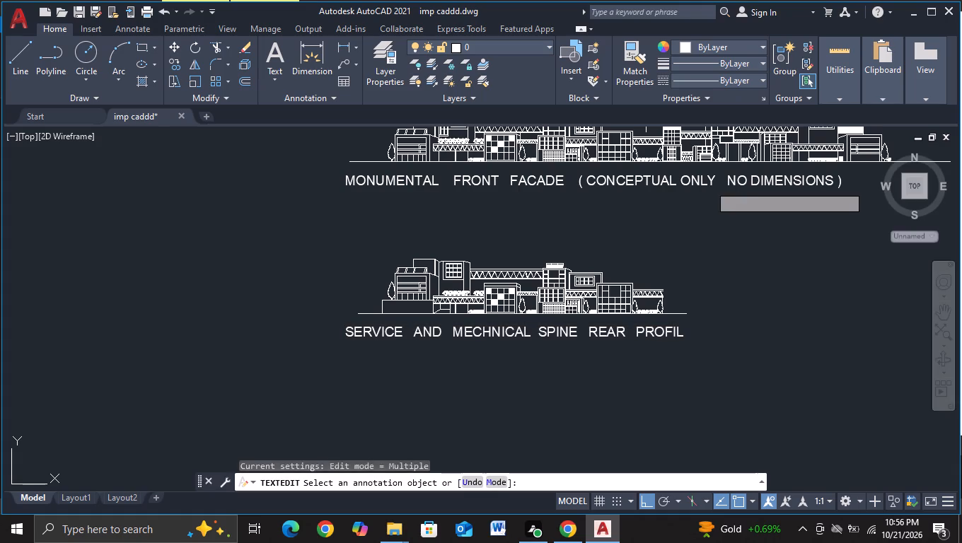
key(Escape)
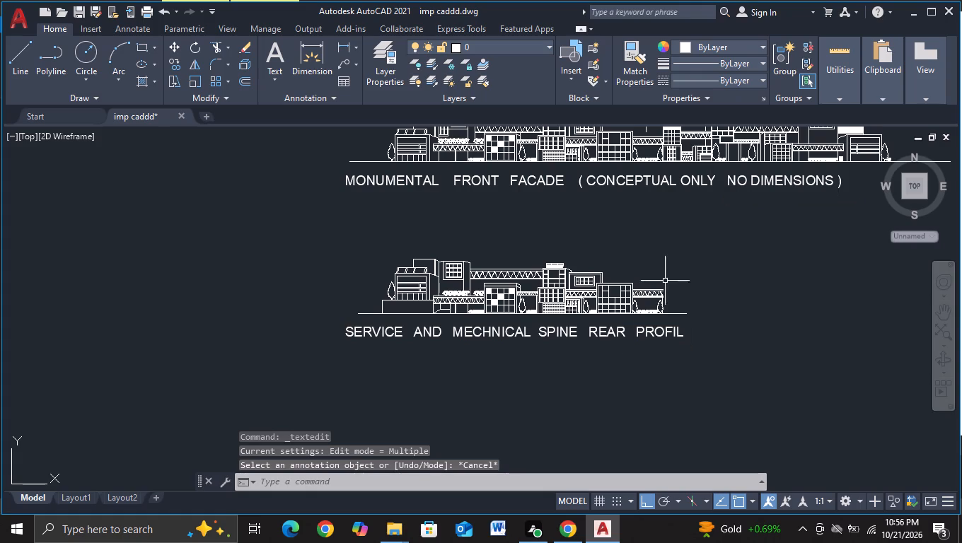
Scale the new elevation's title down to a little over half its size, using a base point near the word REAR.
click(598, 335)
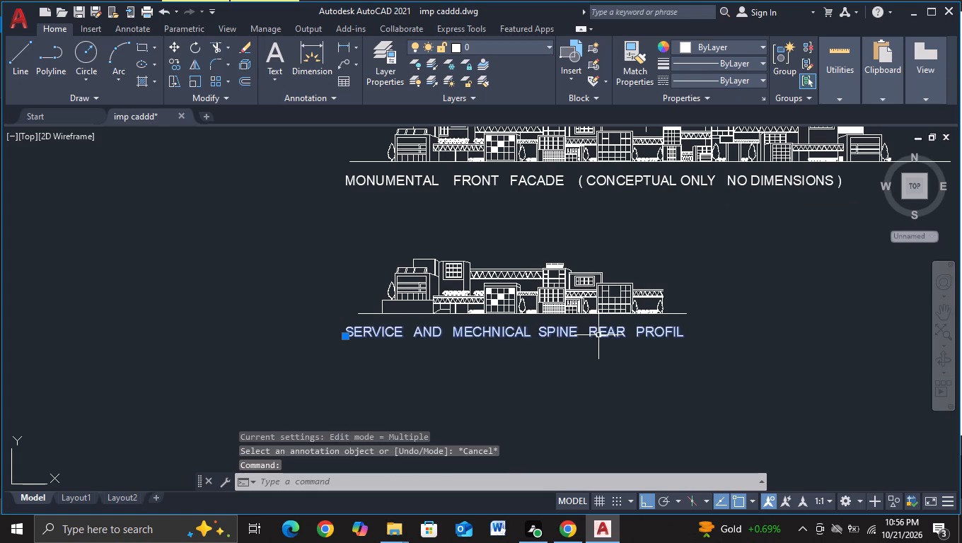
key(s)
click(644, 379)
click(618, 327)
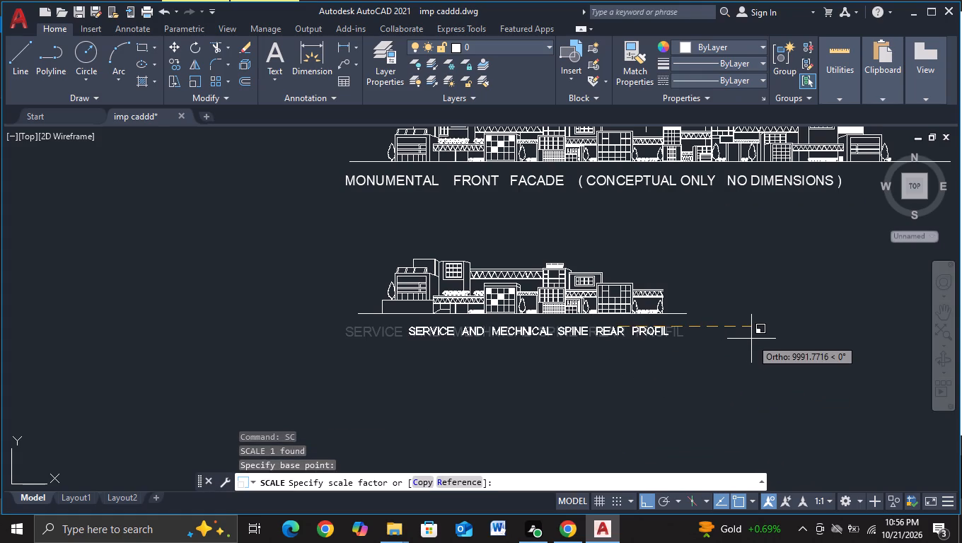
click(714, 339)
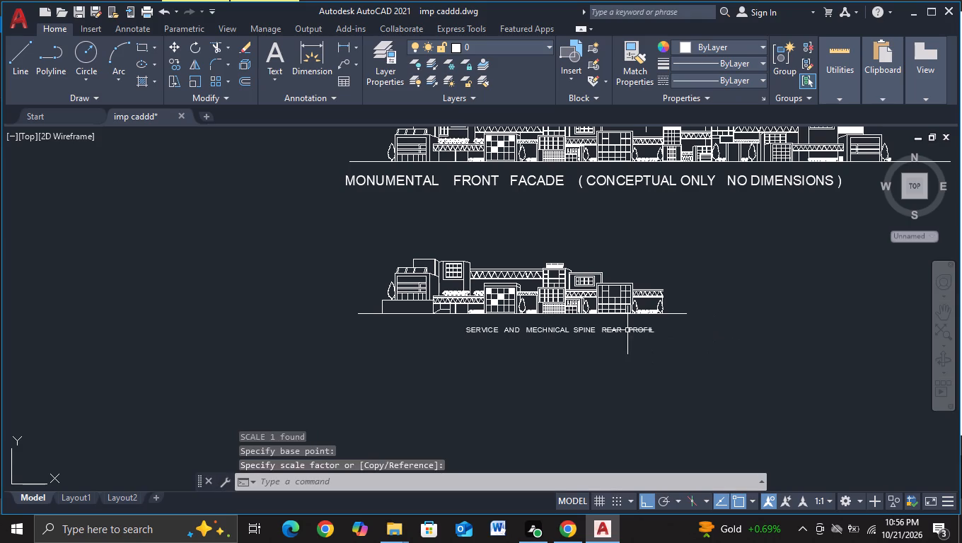
Move the reduced title horizontally about 8240 units so it starts level with the tree-and-terrace end of the ground line.
click(627, 330)
key(m)
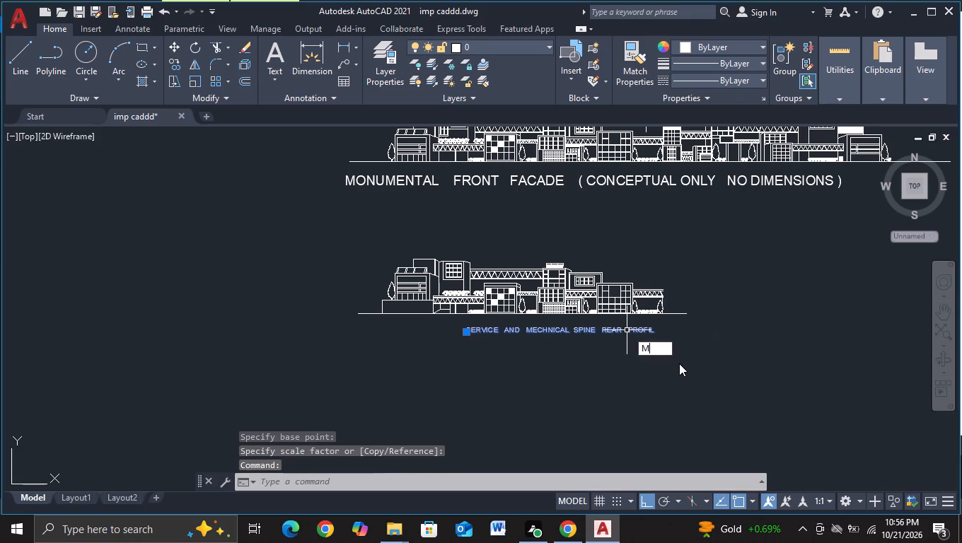
click(683, 366)
click(608, 336)
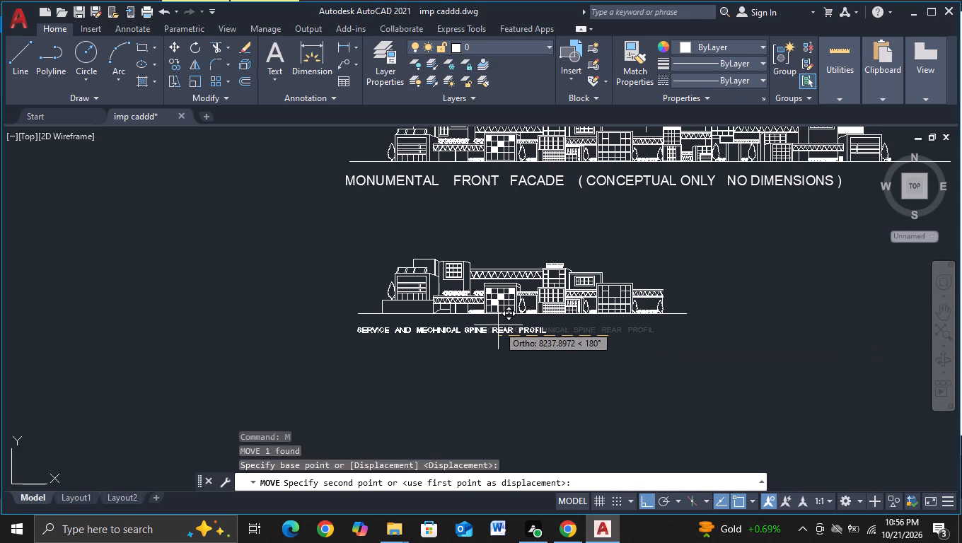
click(500, 325)
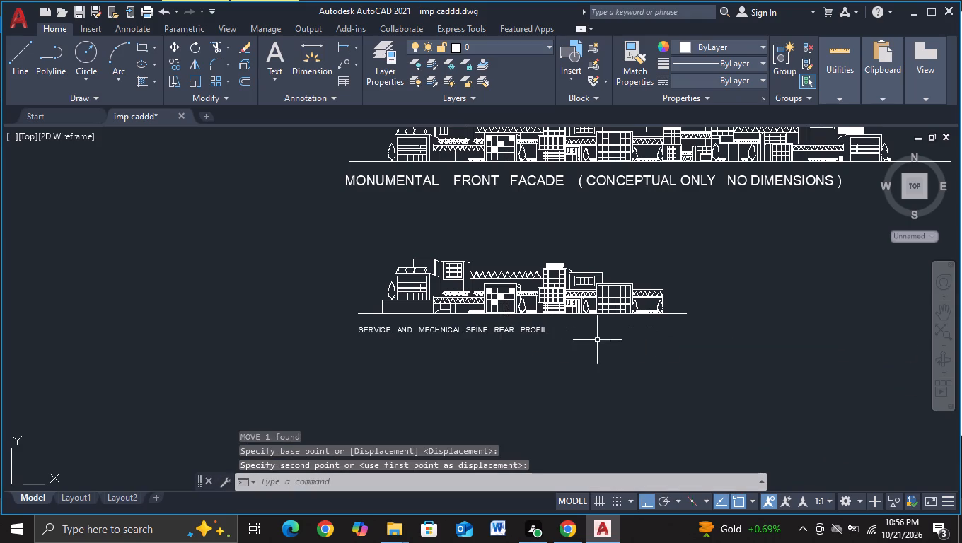
Copy the MONUMENTAL FRONT FACADE title straight down to just beneath the SERVICE AND MECHNICAL SPINE REAR PROFIL title.
middle_drag(598, 341, 598, 370)
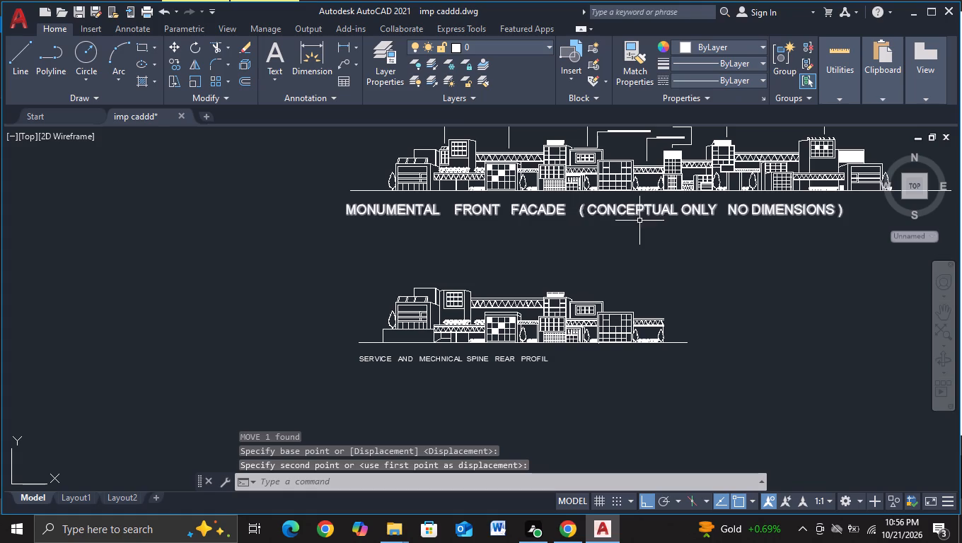
click(641, 210)
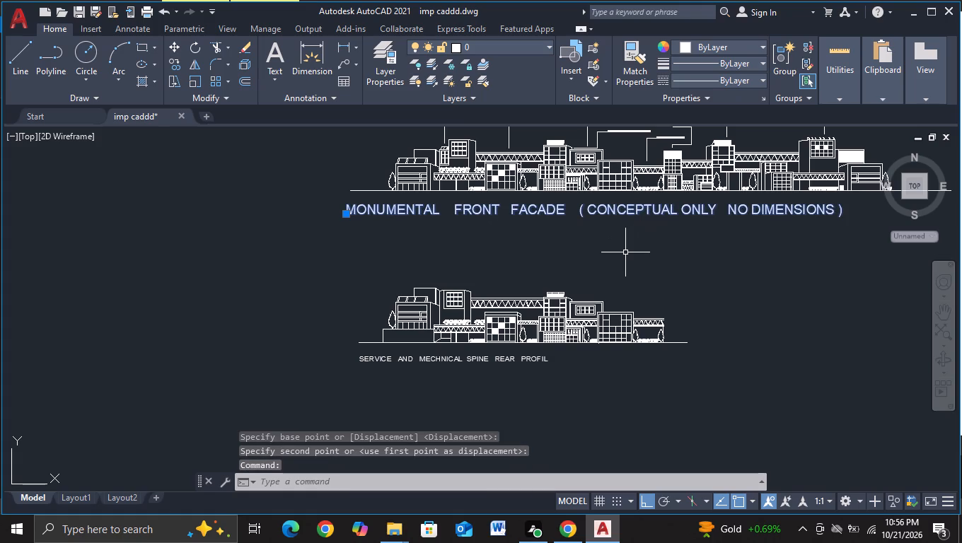
key(c)
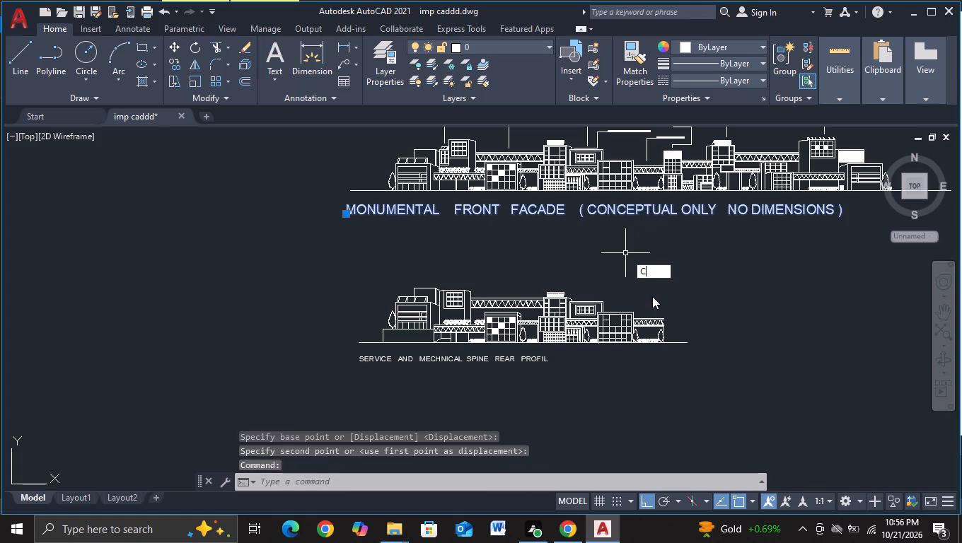
click(652, 296)
click(615, 210)
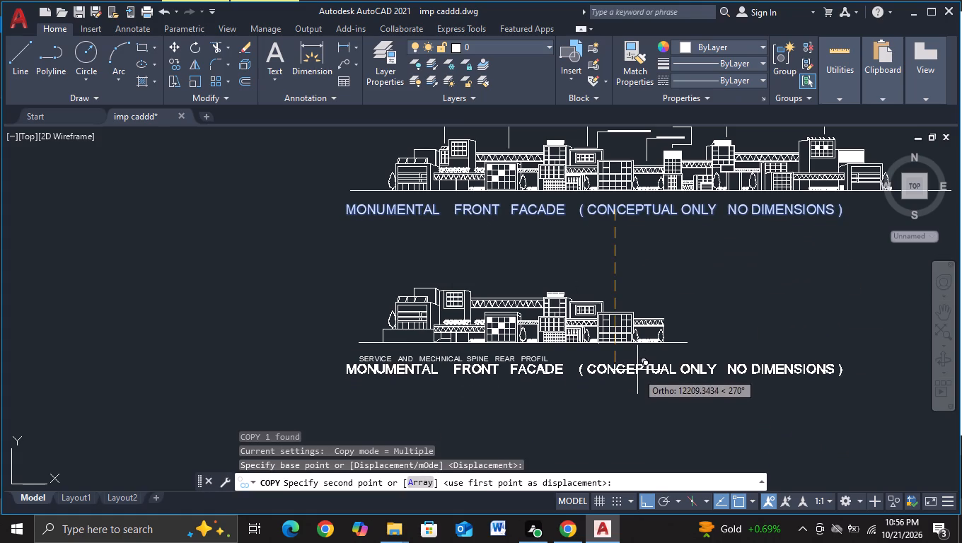
click(637, 373)
key(Escape)
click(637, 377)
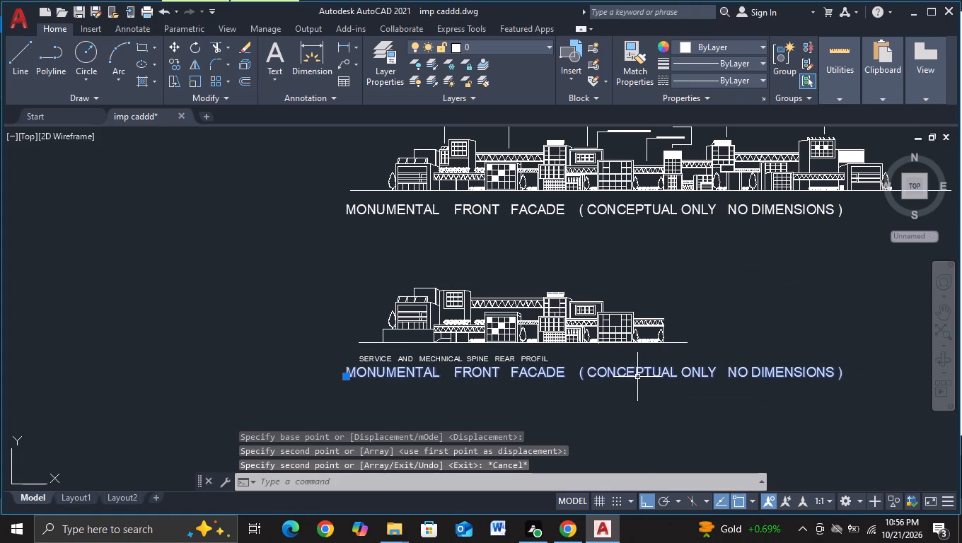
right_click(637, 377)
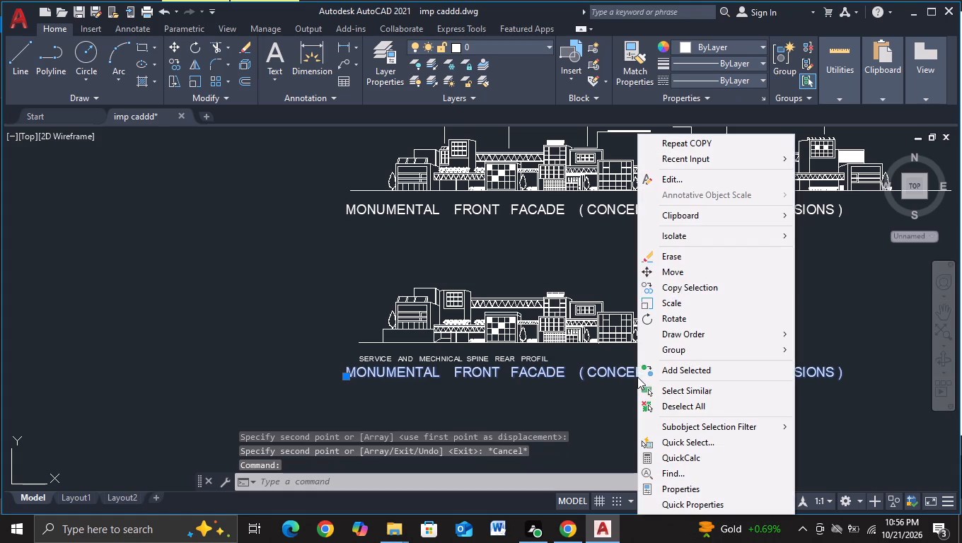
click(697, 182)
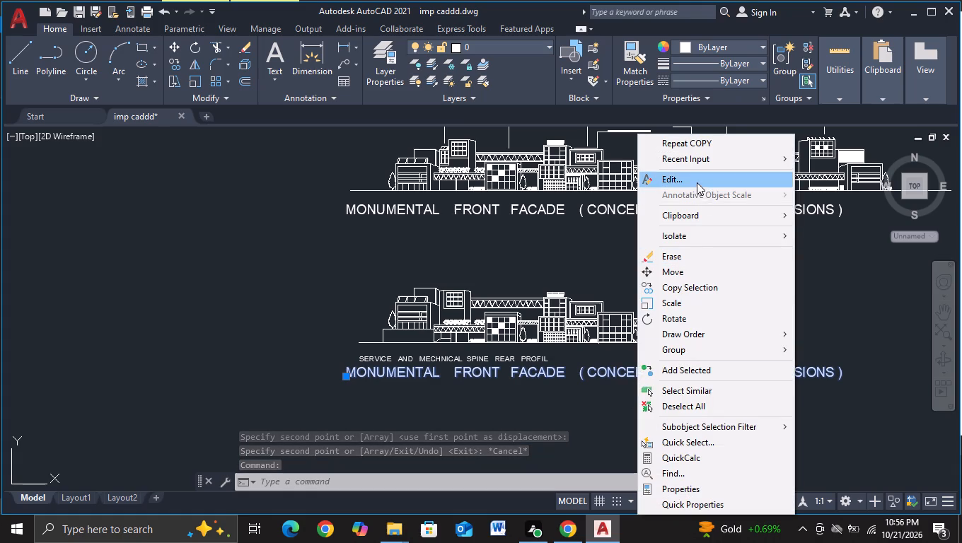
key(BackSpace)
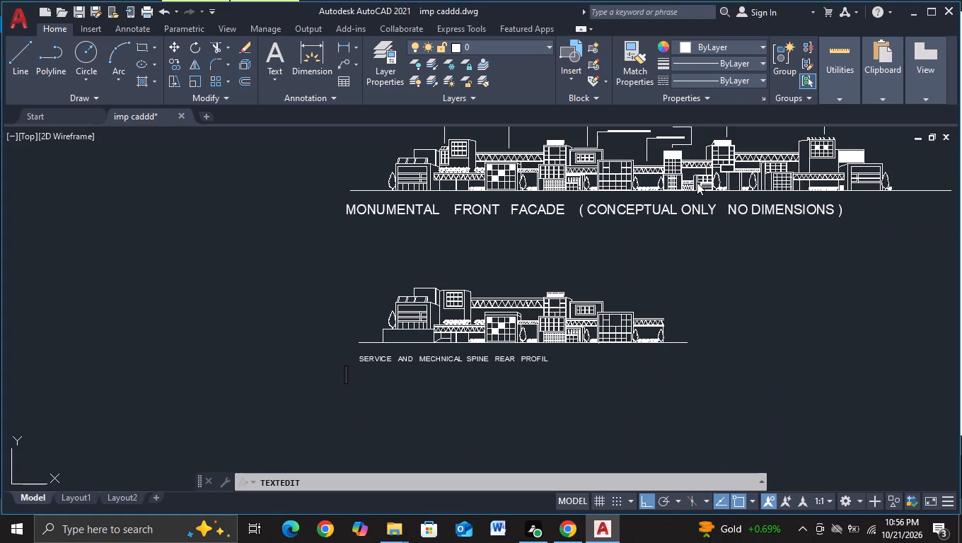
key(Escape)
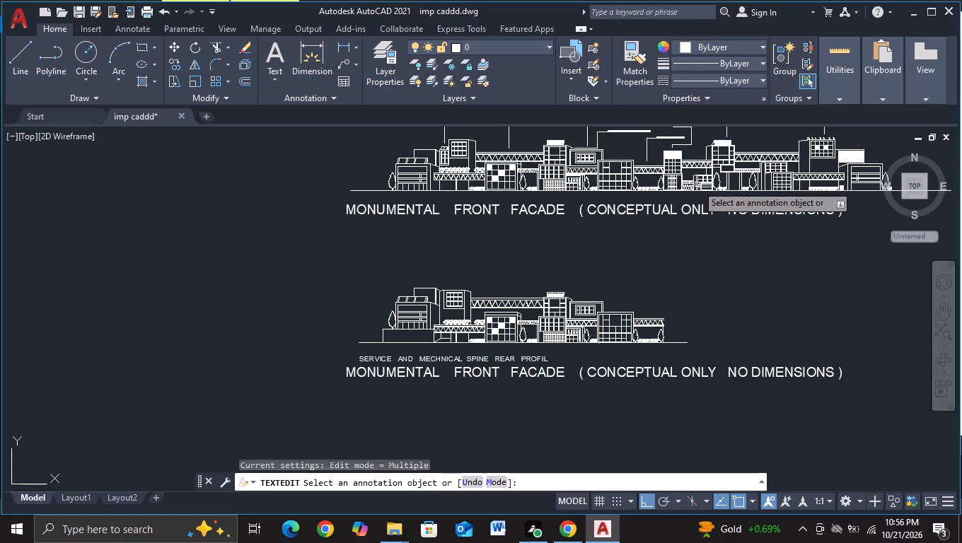
Shorten the copied facade title beneath the new elevation by deleting MONUMENTAL FRONT FACADE, keeping ( CONCEPTUAL ONLY NO DIMENSIONS ).
click(634, 371)
key(Escape)
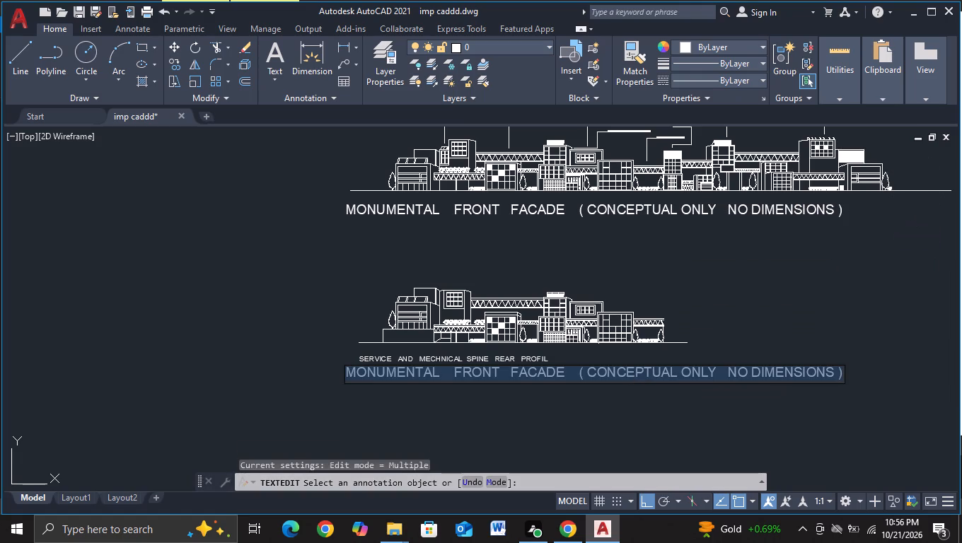
click(629, 374)
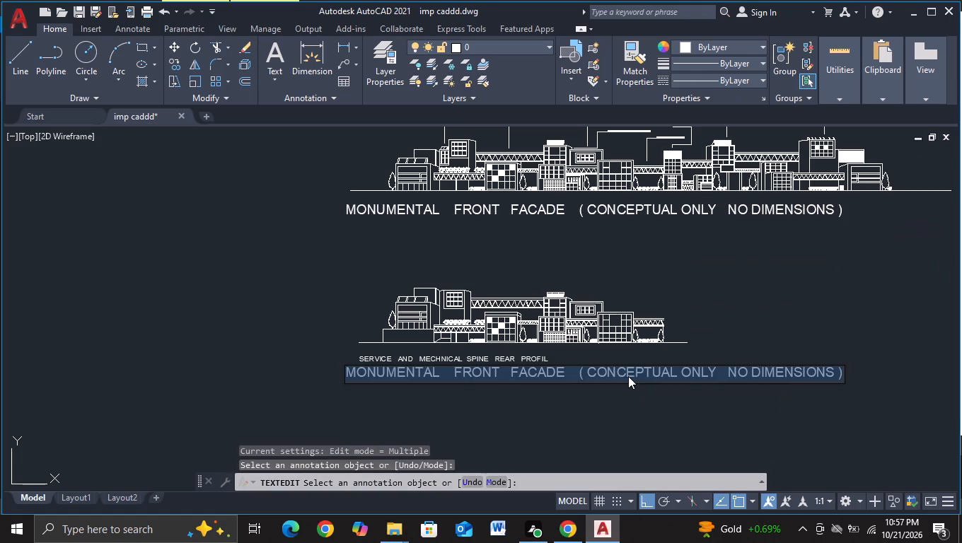
right_click(576, 378)
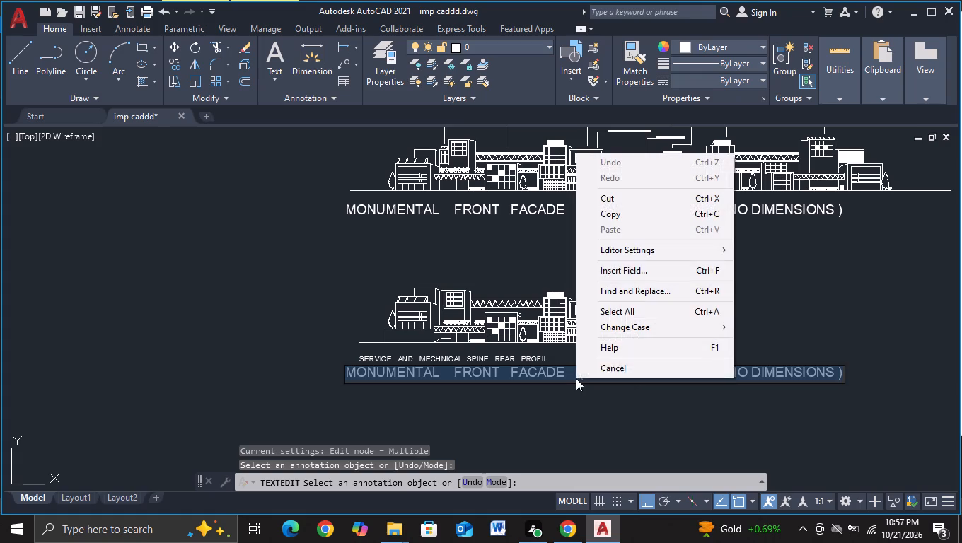
key(Escape)
key(Escape)
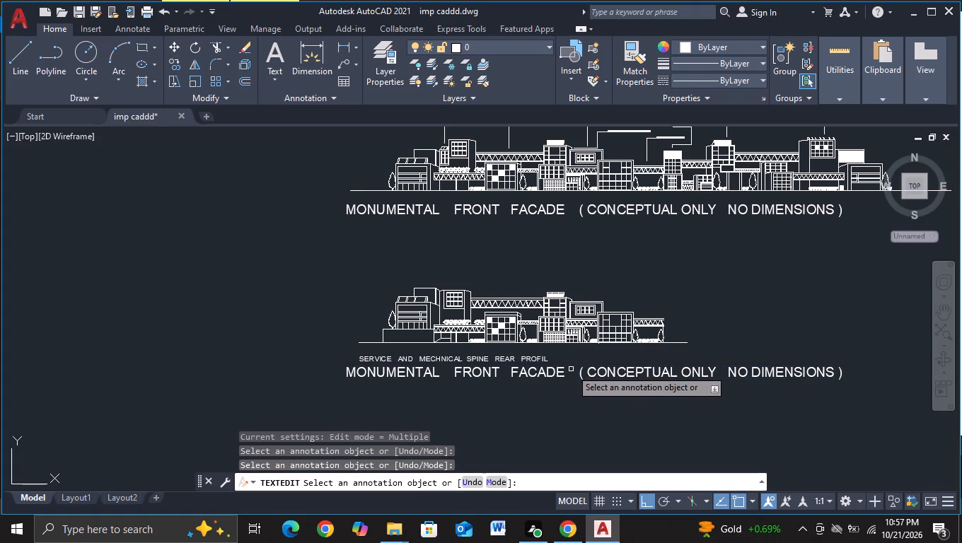
click(538, 376)
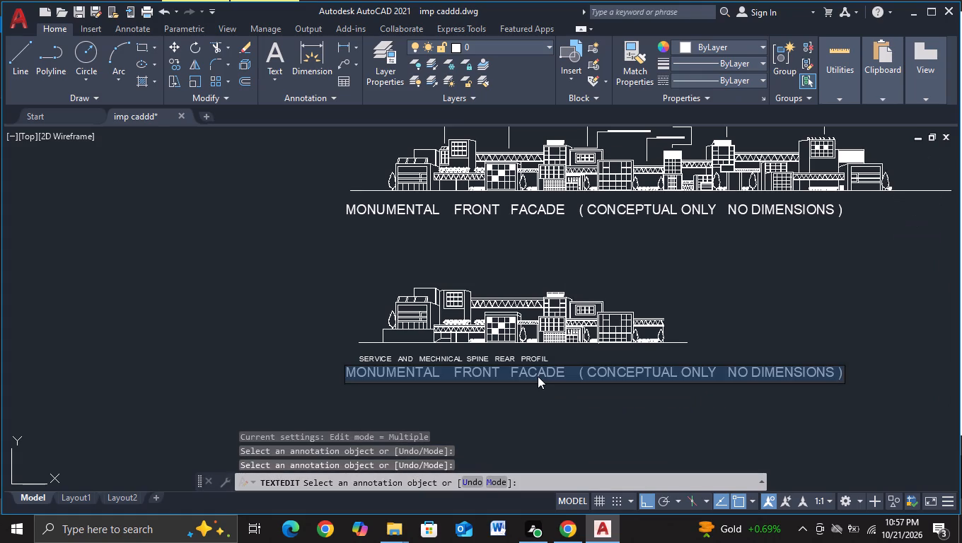
click(538, 376)
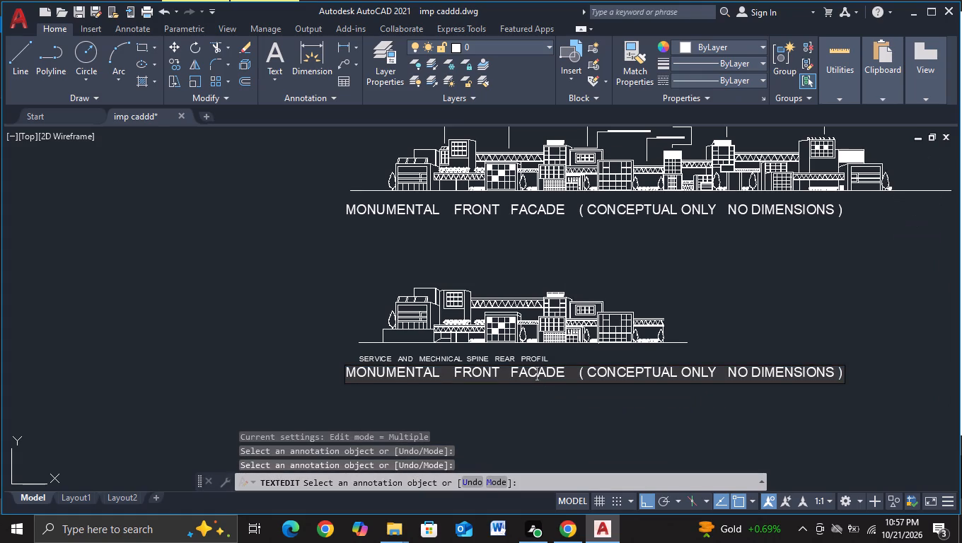
click(572, 374)
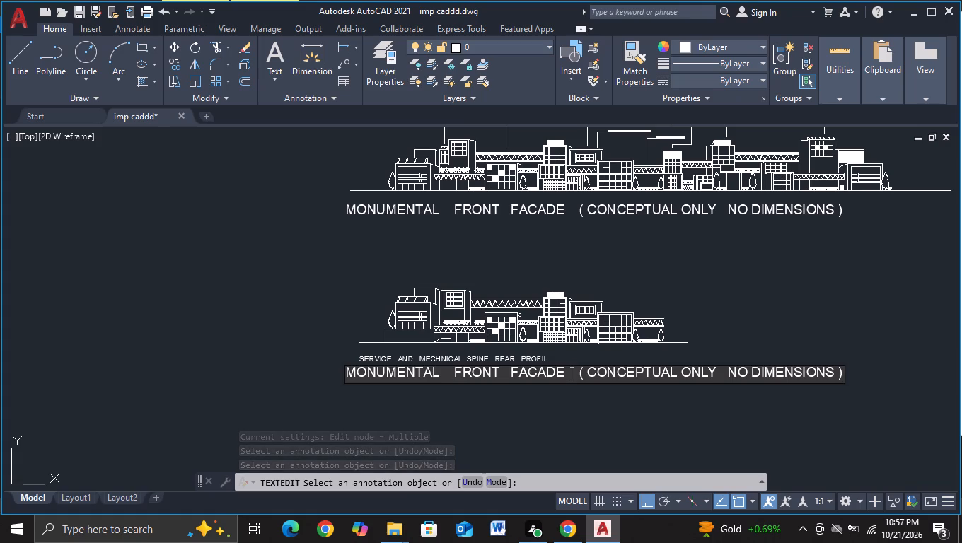
key(BackSpace)
key(BackSpace)
key(BackSpace)
key(BackSpace)
key(BackSpace)
key(BackSpace)
key(BackSpace)
key(BackSpace)
key(BackSpace)
key(BackSpace)
key(BackSpace)
key(BackSpace)
key(BackSpace)
key(BackSpace)
key(BackSpace)
key(BackSpace)
key(BackSpace)
key(BackSpace)
key(BackSpace)
key(BackSpace)
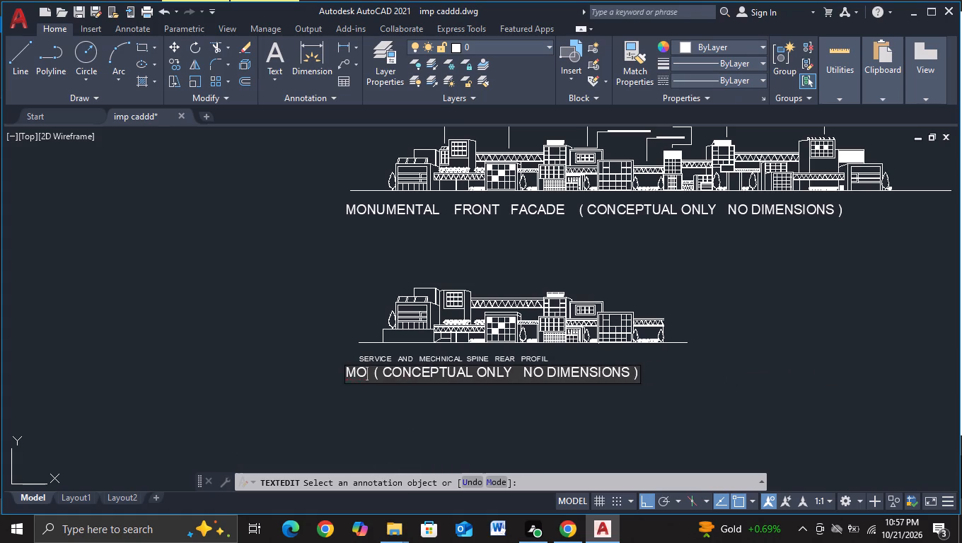
key(Return)
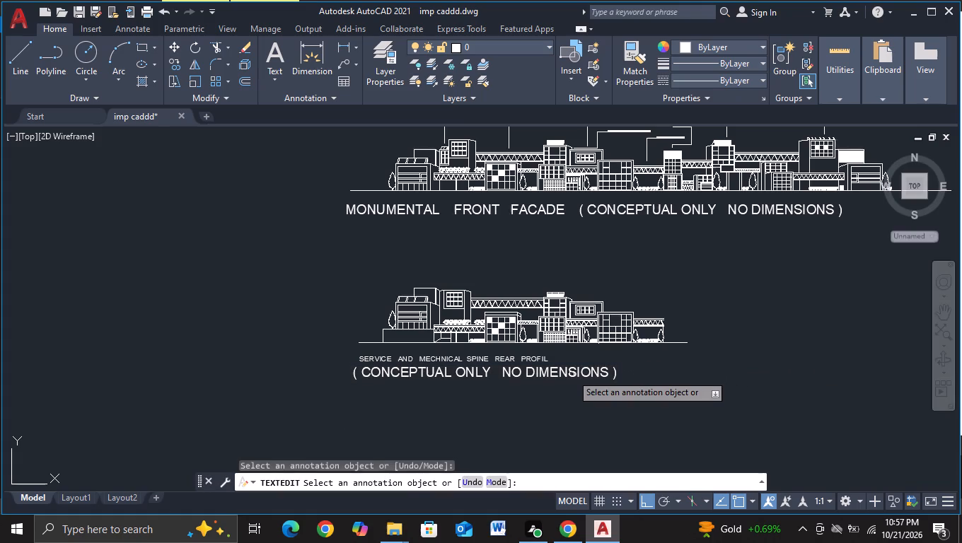
key(Escape)
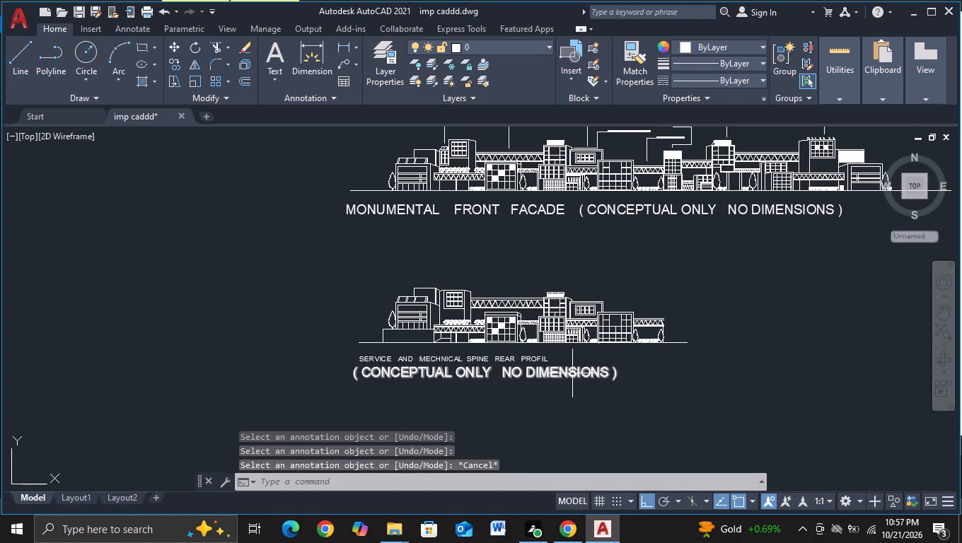
Scale the ( CONCEPTUAL ONLY NO DIMENSIONS ) note down to a little under 60% of its size, using a base point within the text.
click(574, 373)
key(s)
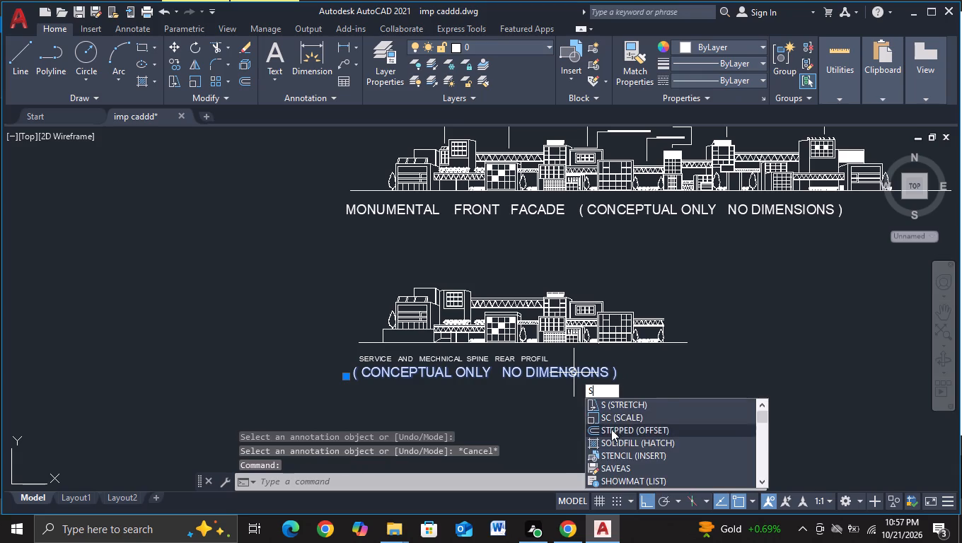
click(615, 418)
click(533, 376)
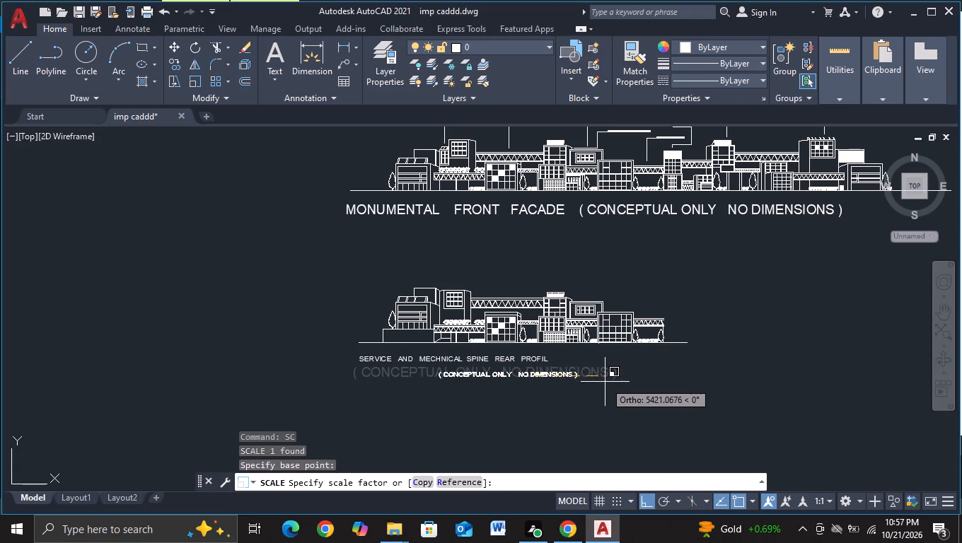
click(613, 383)
Move the note about 9300 units with ortho off, placing it just after PROFIL on the new title's line.
middle_drag(543, 403, 578, 373)
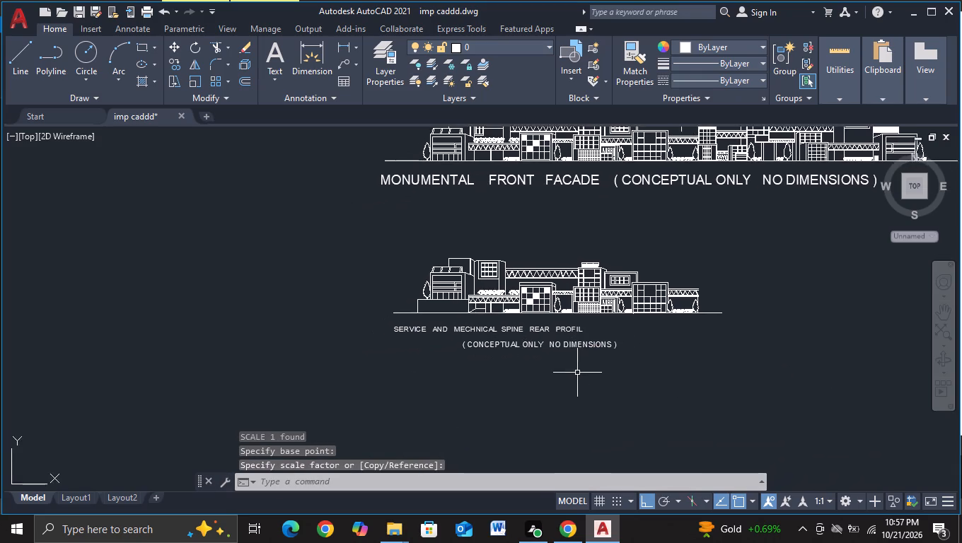
scroll(575, 373, up, 2)
middle_drag(503, 373, 494, 410)
click(407, 343)
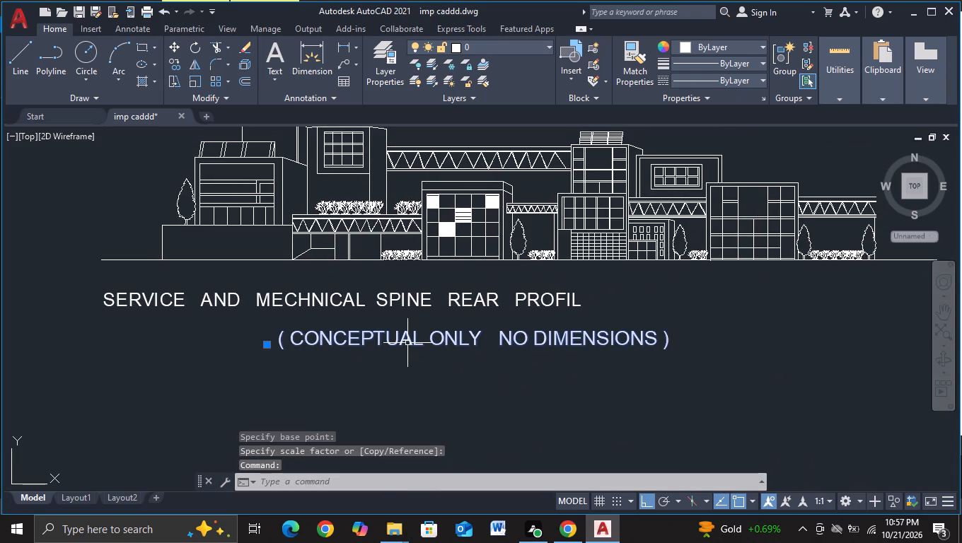
text(MO)
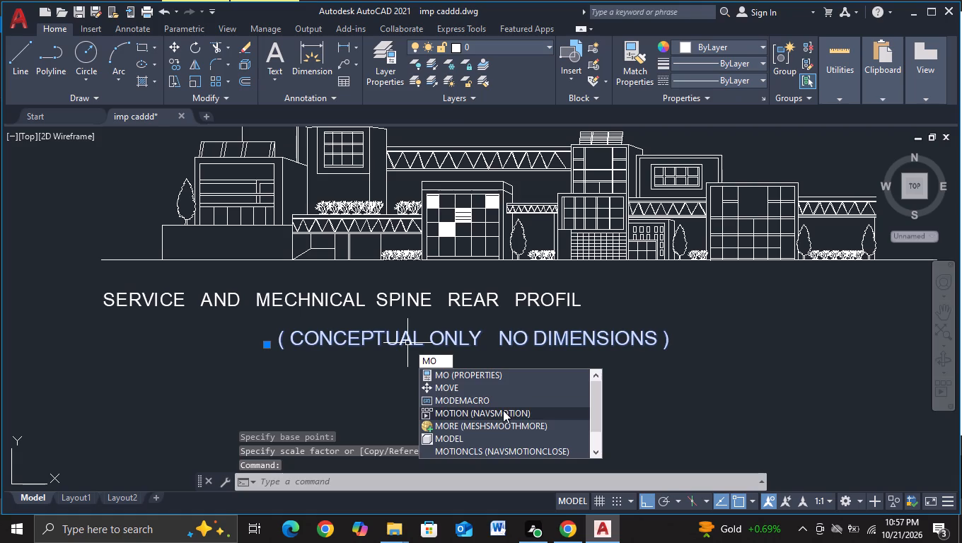
click(499, 387)
drag(439, 339, 446, 339)
middle_drag(729, 320, 260, 399)
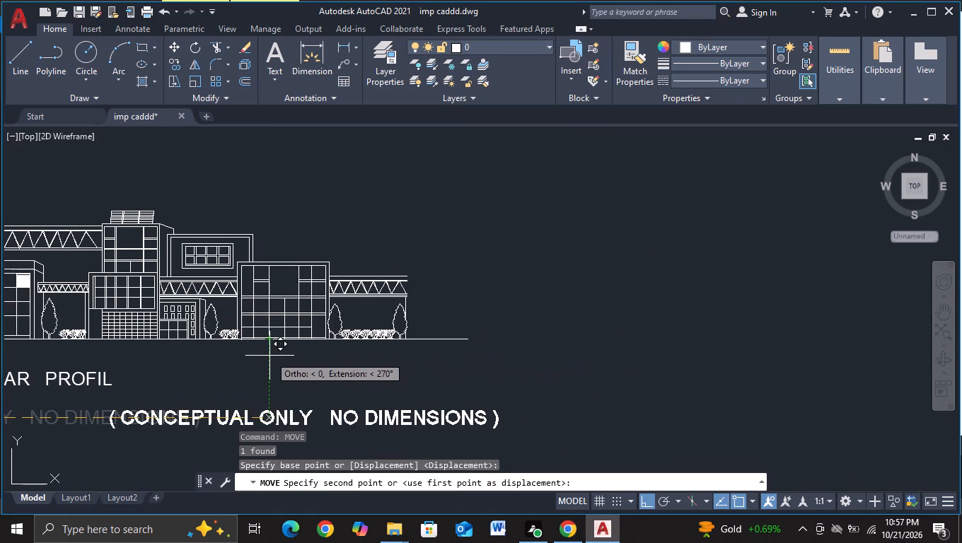
key(F8)
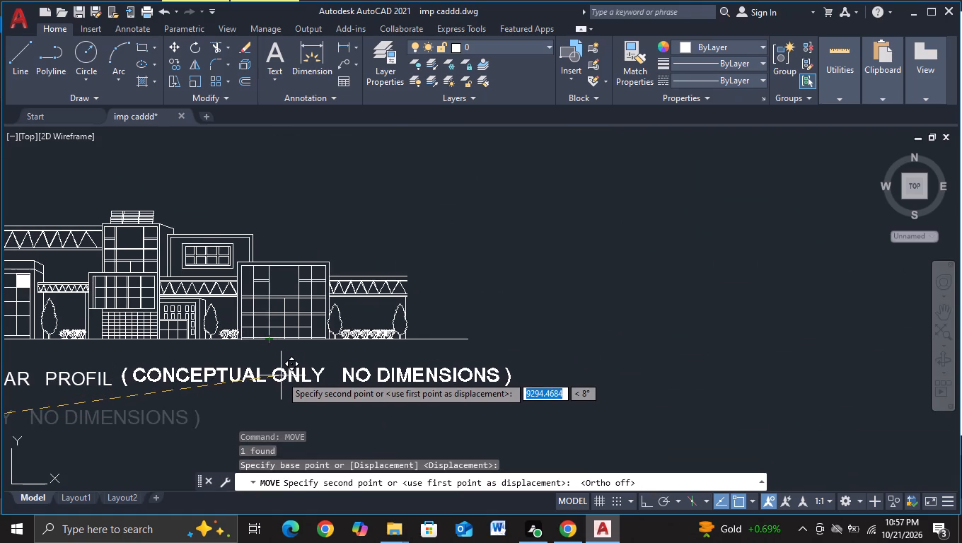
click(281, 375)
Scale the ( CONCEPTUAL ONLY NO DIMENSIONS ) note by about 0.8, using a base point near the word ONLY.
click(299, 376)
key(s)
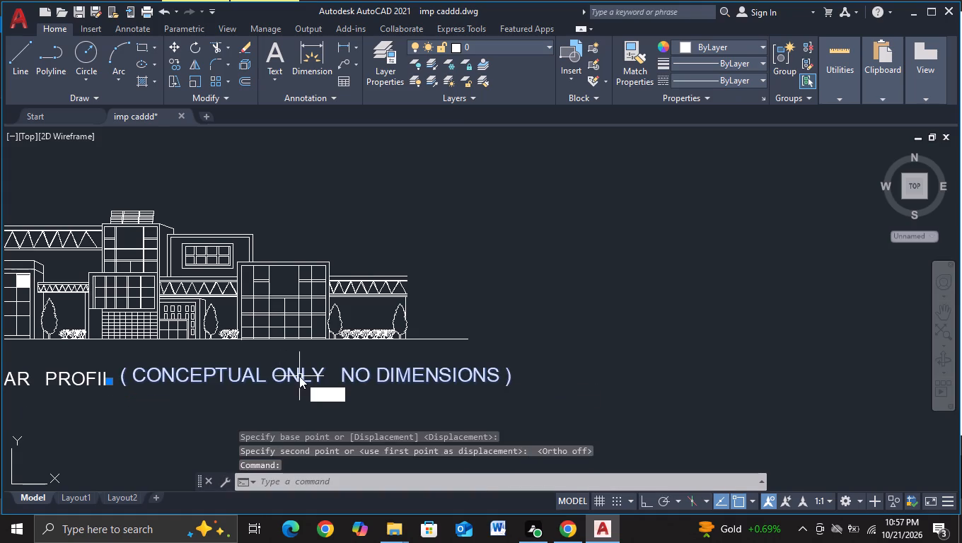
click(355, 417)
click(324, 381)
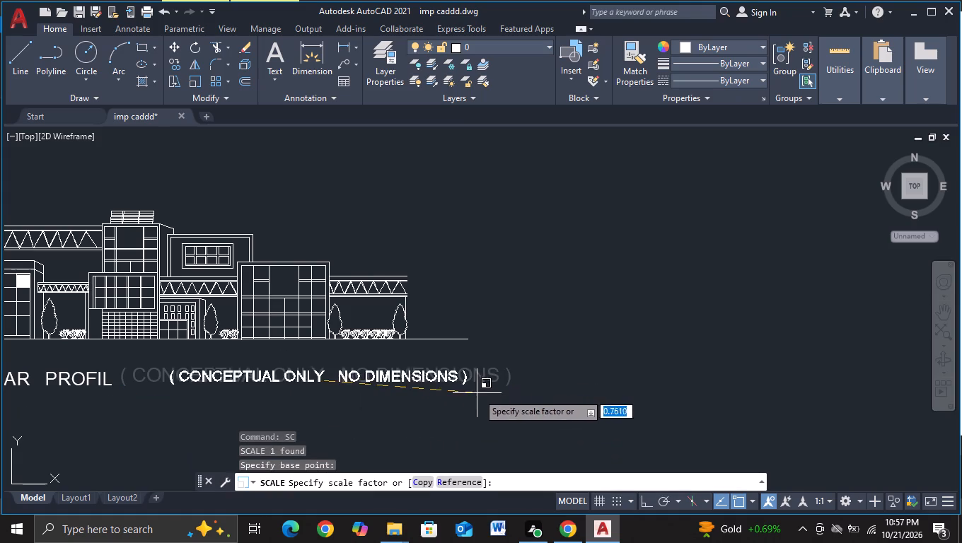
click(485, 390)
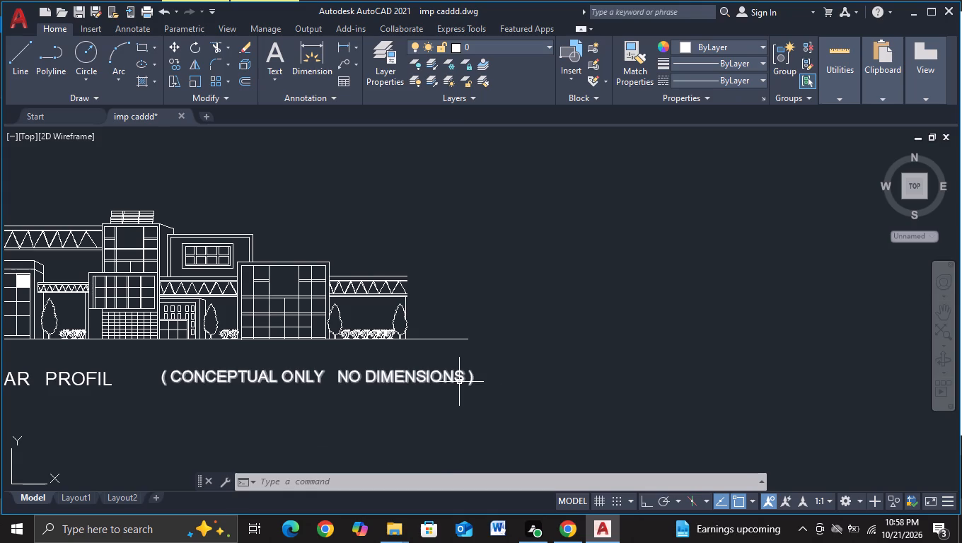
key(Escape)
Move the reduced note about 1045 units back toward the word PROFIL, keeping it on the title's line.
click(459, 382)
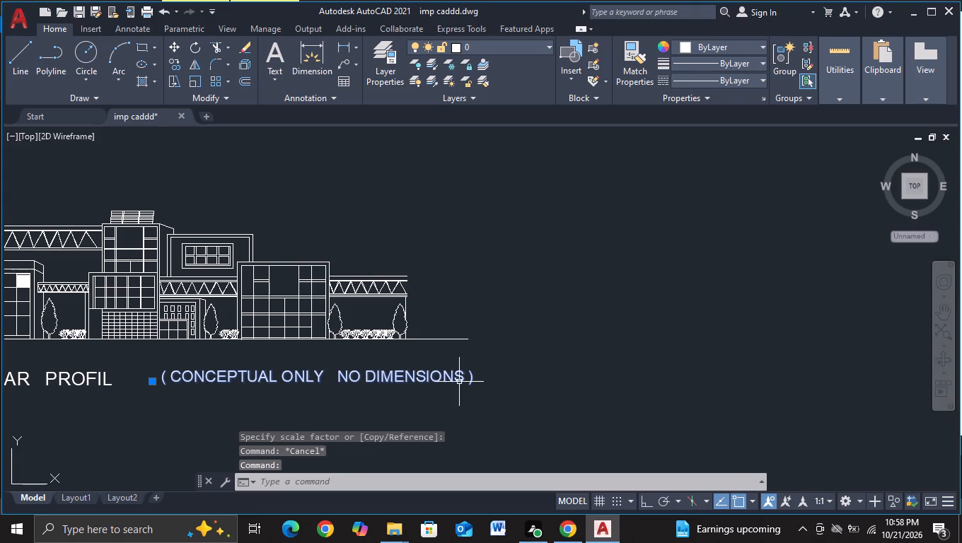
key(m)
click(478, 410)
click(413, 378)
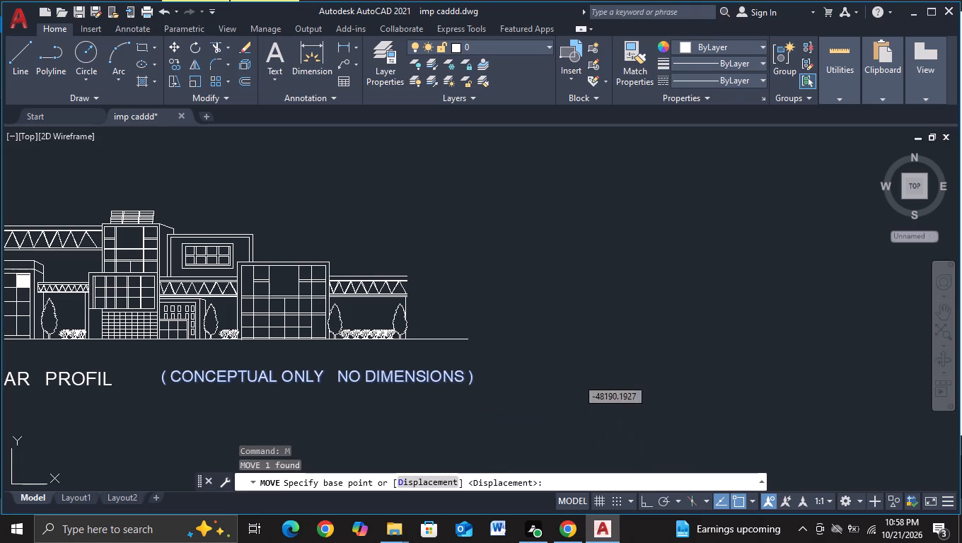
click(378, 379)
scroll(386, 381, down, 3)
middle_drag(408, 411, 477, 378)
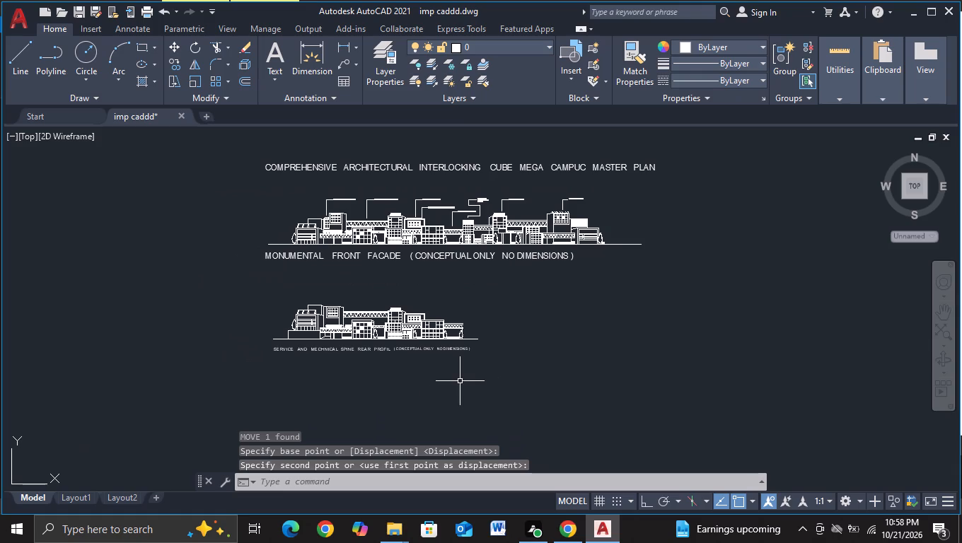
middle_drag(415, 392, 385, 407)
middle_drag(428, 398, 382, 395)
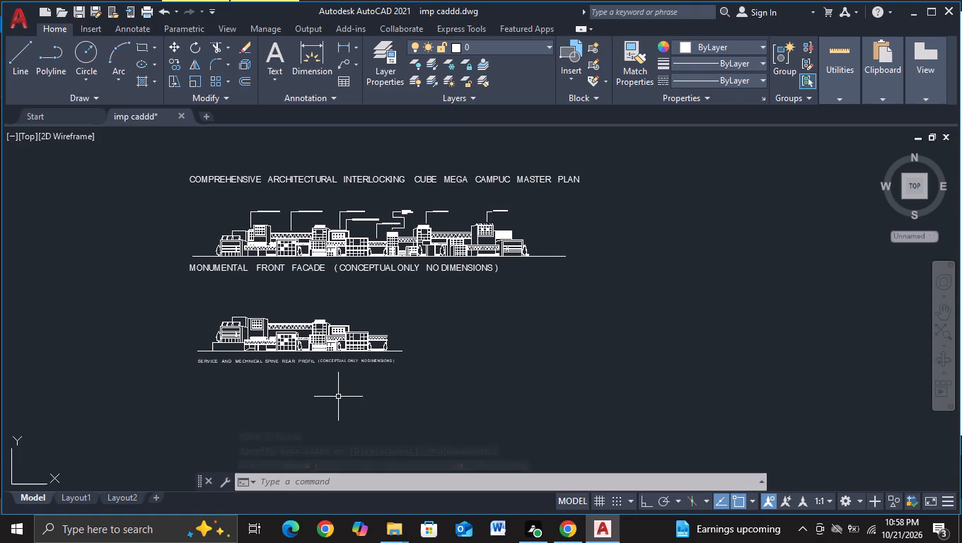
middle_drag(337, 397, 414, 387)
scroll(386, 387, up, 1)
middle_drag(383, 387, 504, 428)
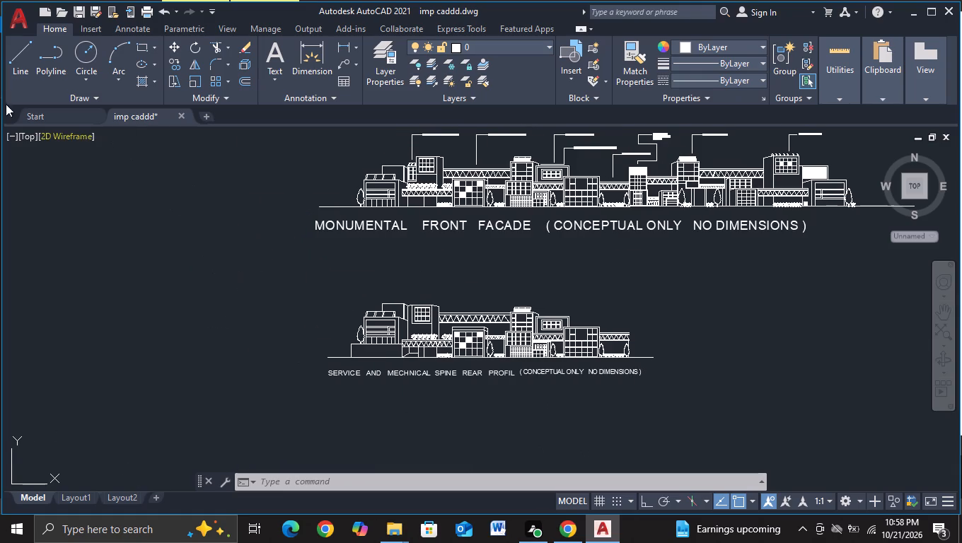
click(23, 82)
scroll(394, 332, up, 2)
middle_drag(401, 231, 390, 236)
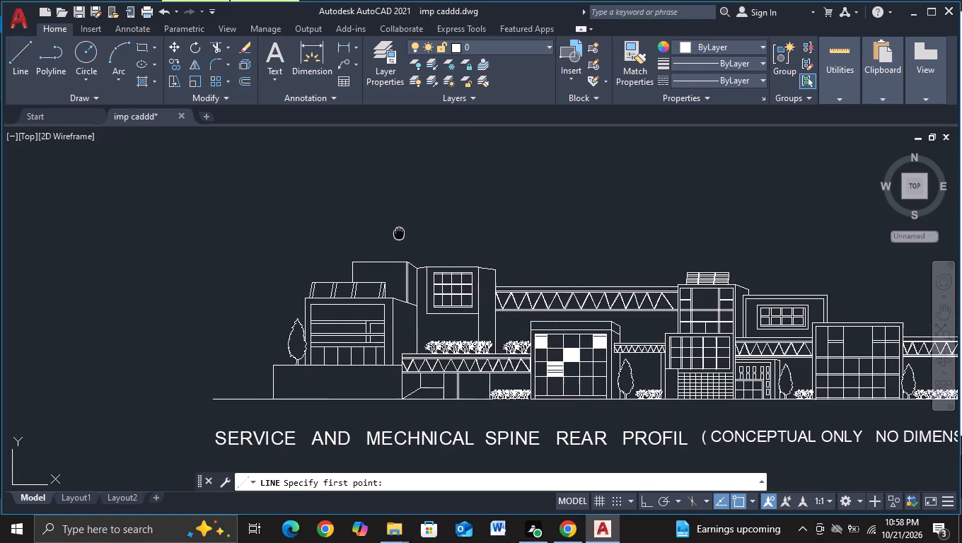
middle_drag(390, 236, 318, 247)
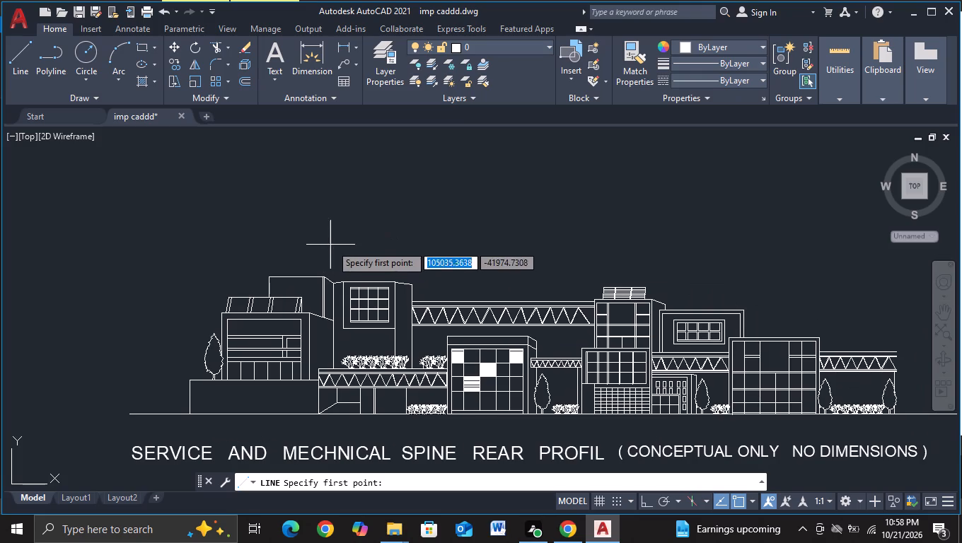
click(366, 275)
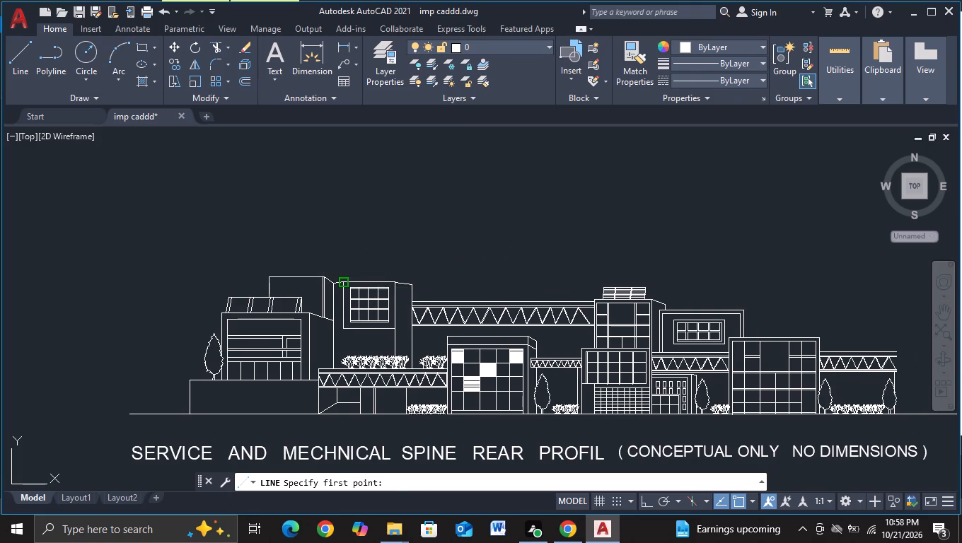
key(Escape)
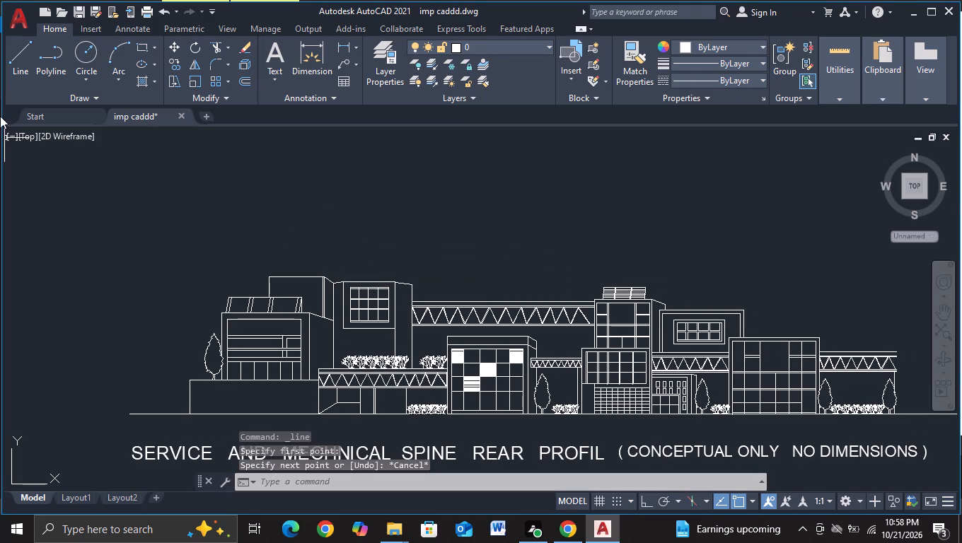
With object snap off and ortho on, draw an L-shaped leader rising from the grid-windowed upper block's roof and ending in a short horizontal segment.
click(23, 83)
key(F3)
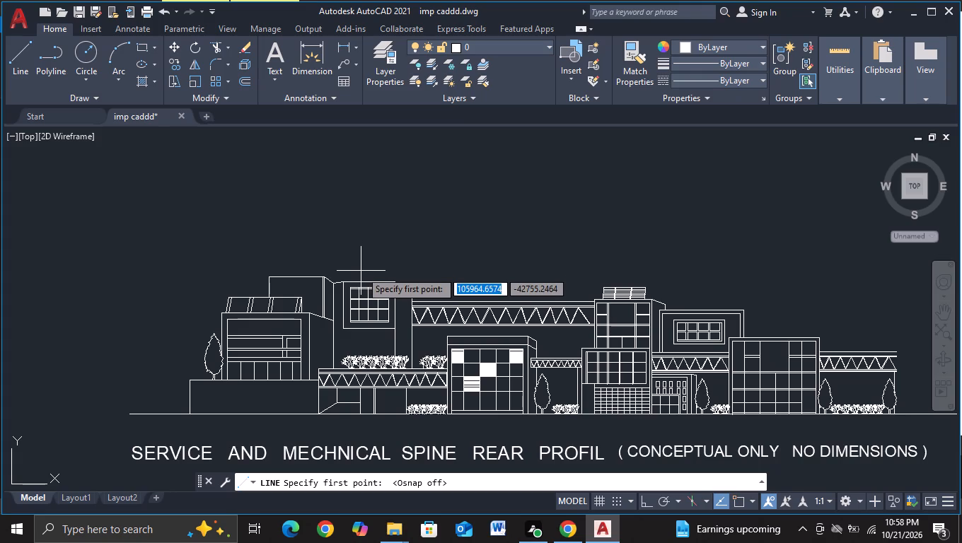
key(F8)
click(361, 276)
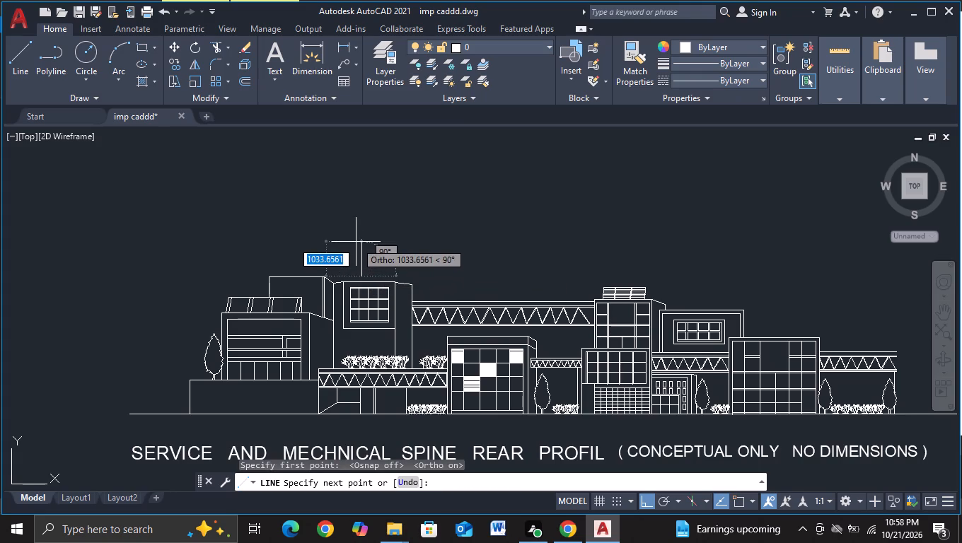
click(357, 231)
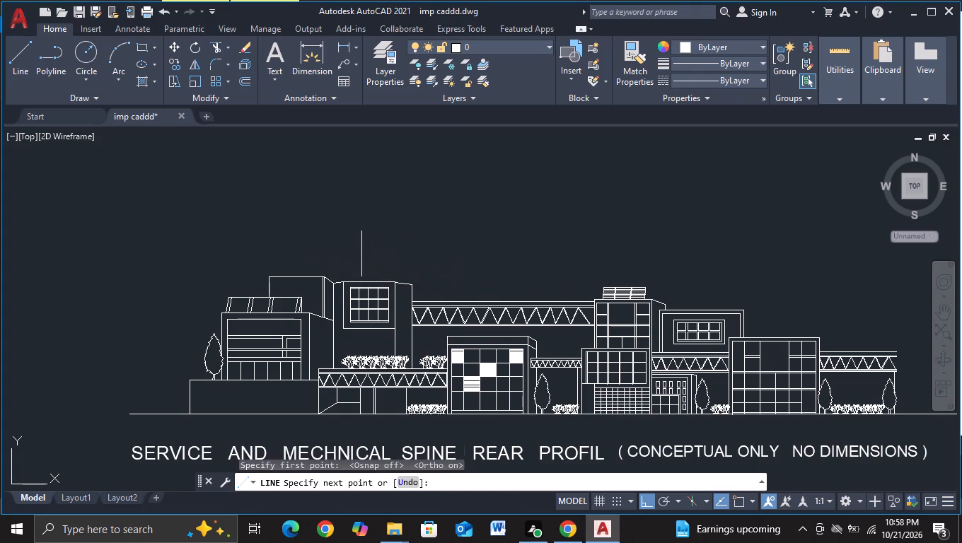
click(389, 218)
key(Escape)
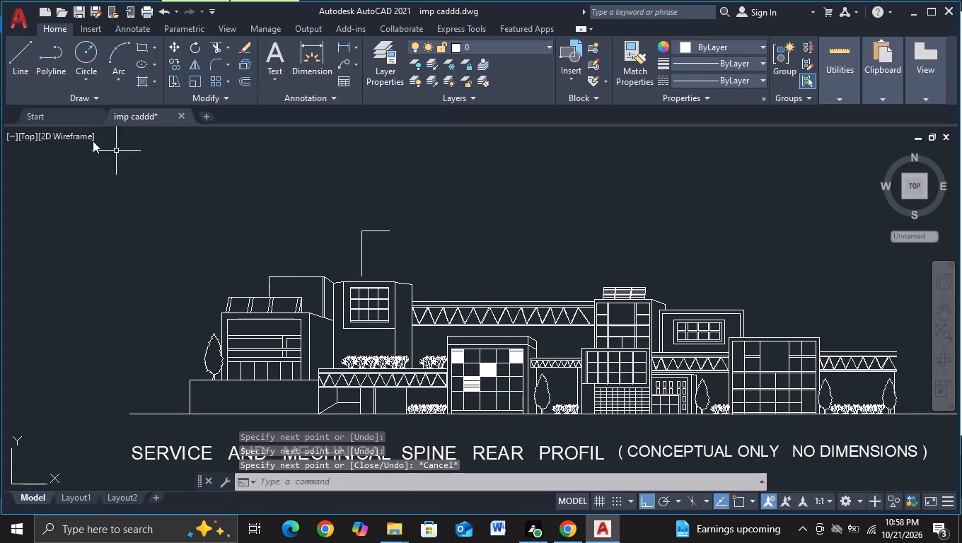
Draw a second L-shaped leader above the upper truss bridge, turning object snap on, with a horizontal end about 908 units long.
click(33, 76)
middle_drag(475, 202, 376, 194)
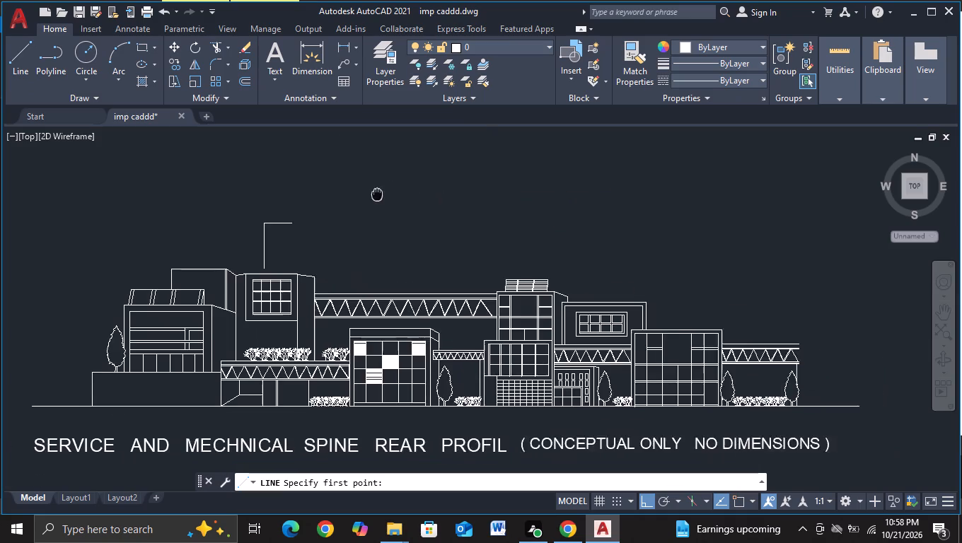
middle_drag(376, 194, 349, 192)
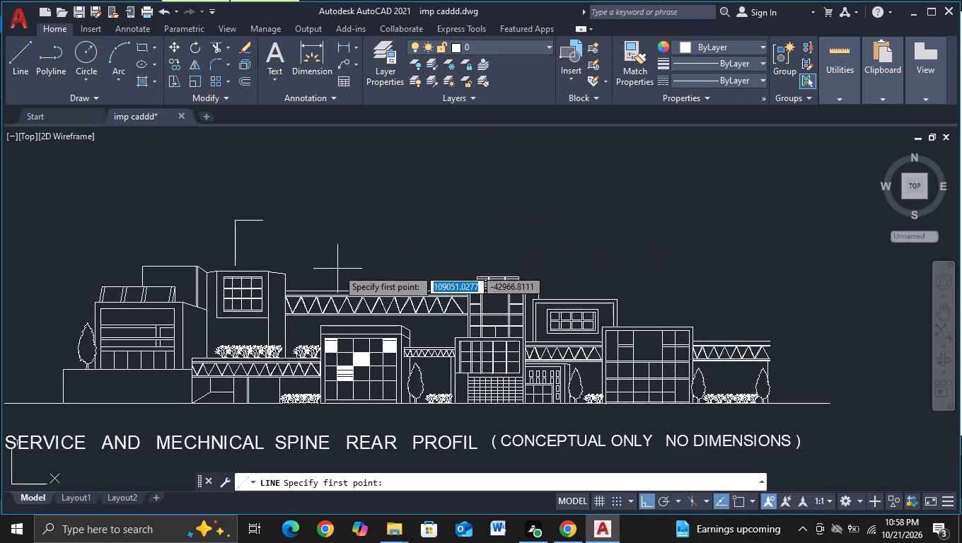
click(338, 284)
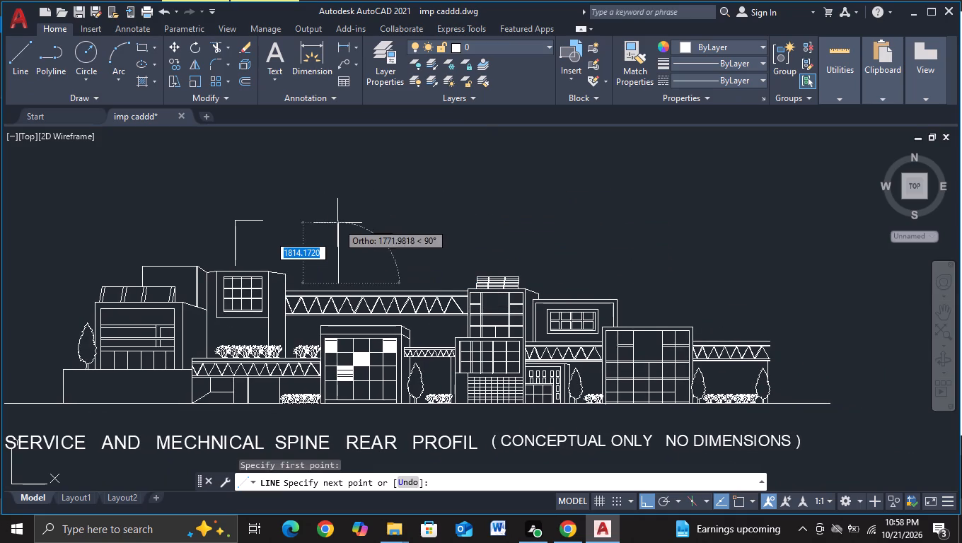
key(F3)
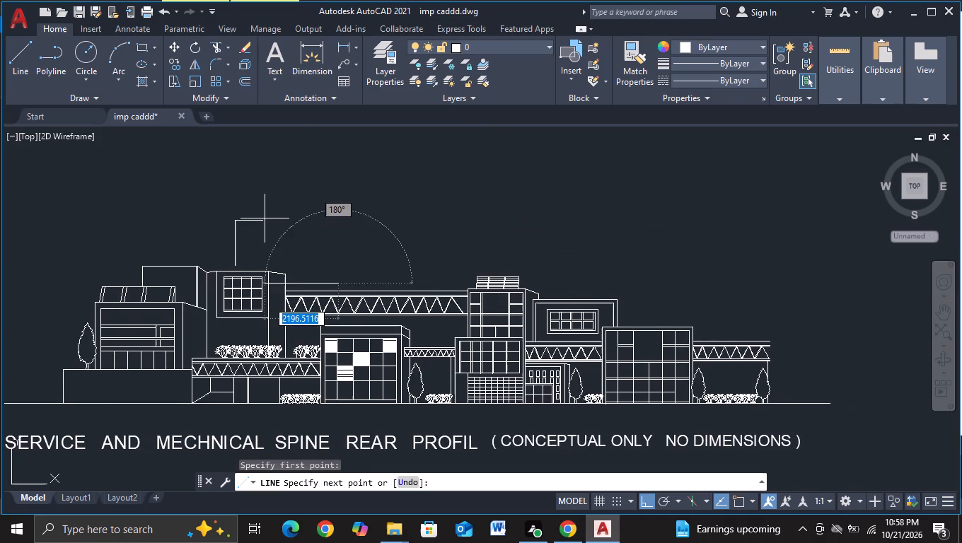
click(338, 221)
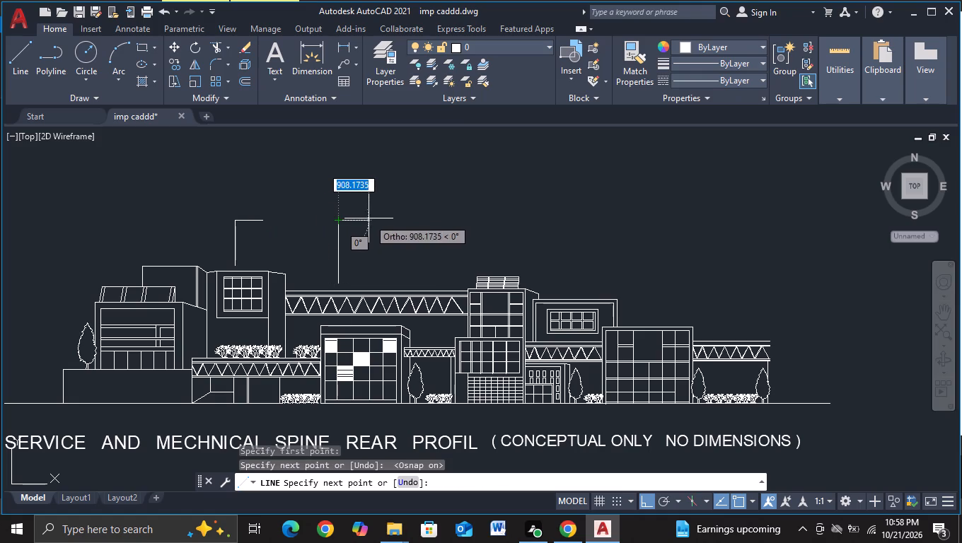
click(369, 218)
key(Escape)
Draw a third L-shaped leader above the framed-window upper block, rising about 2068 units to align with the other leaders.
click(31, 71)
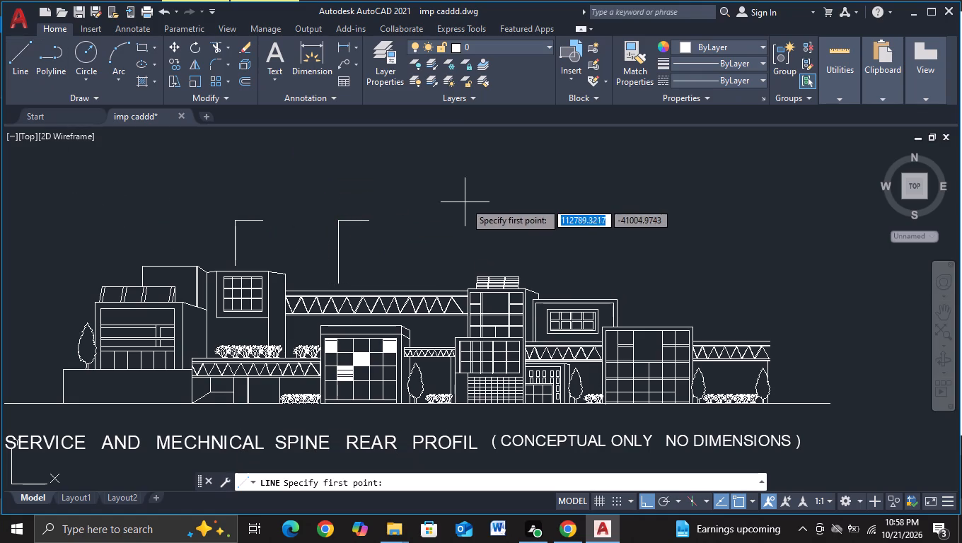
middle_drag(482, 220, 354, 223)
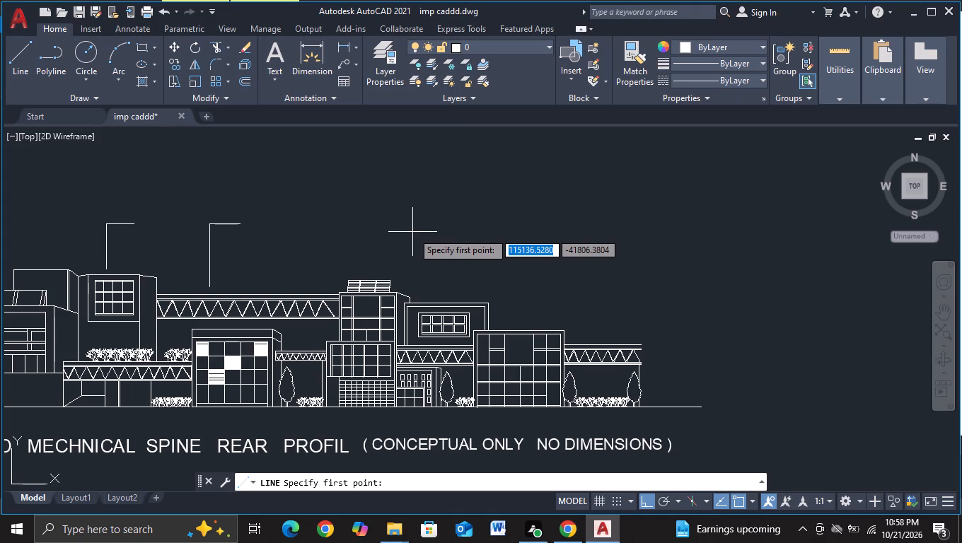
click(446, 293)
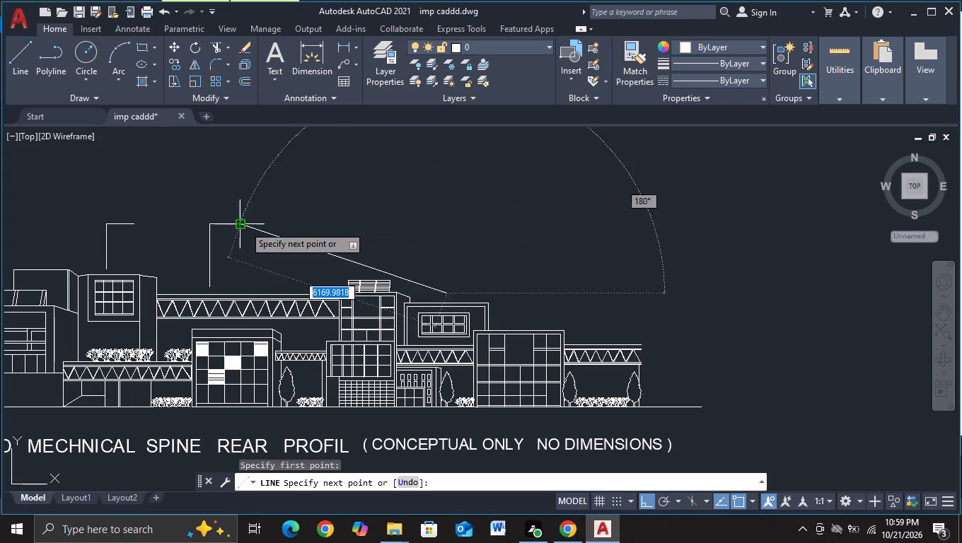
click(446, 225)
click(472, 224)
key(Escape)
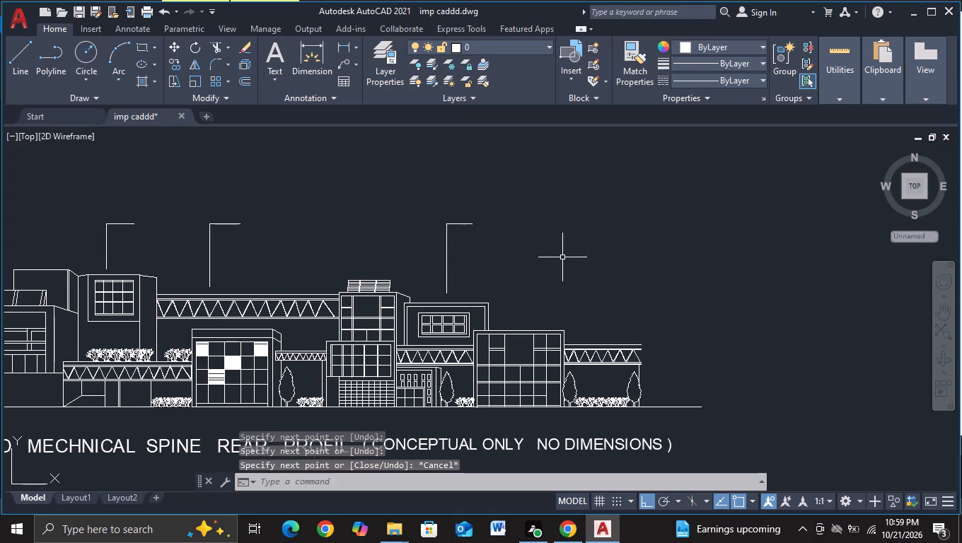
Draw a short horizontal leader outward from beside the low base block at the elevation's left end.
click(33, 64)
middle_drag(622, 244, 523, 225)
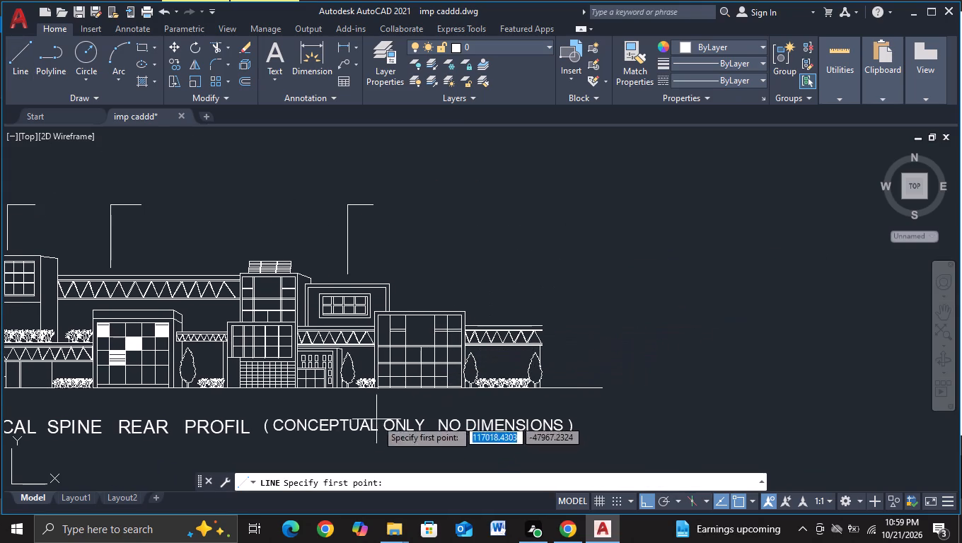
middle_drag(247, 209, 651, 214)
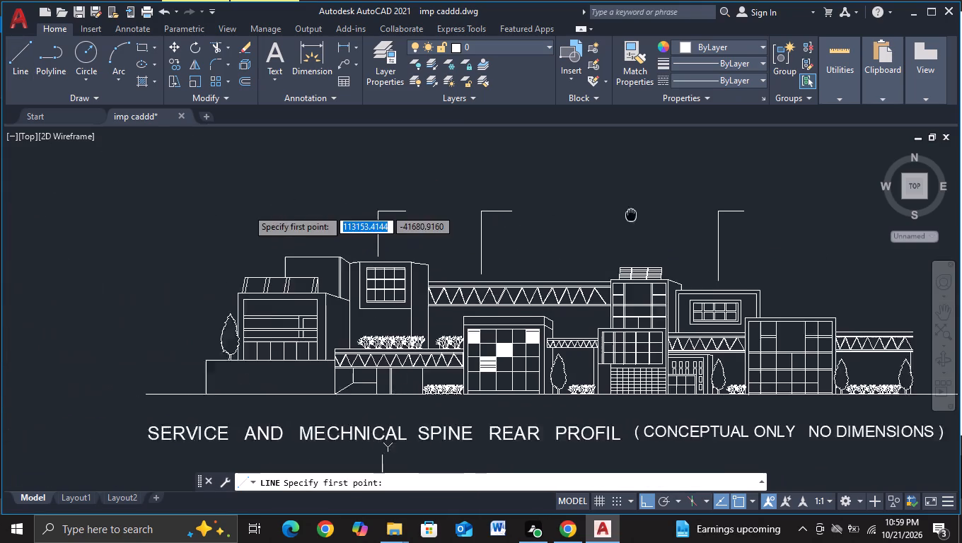
middle_drag(651, 214, 662, 212)
middle_drag(215, 303, 263, 286)
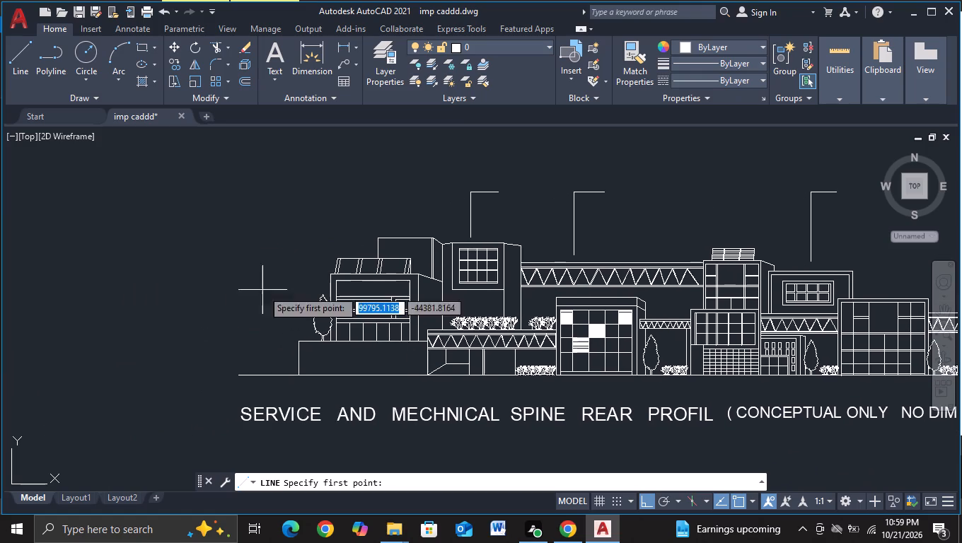
click(282, 355)
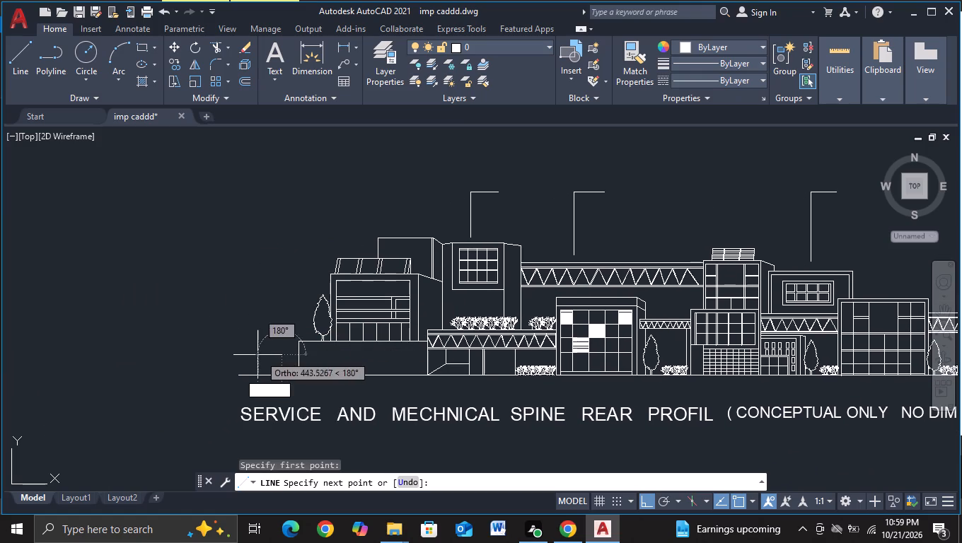
click(233, 355)
key(Escape)
Draw a horizontal leader about 2175 units long above the tree, ending in line with the outer end of the lower side leader.
click(19, 74)
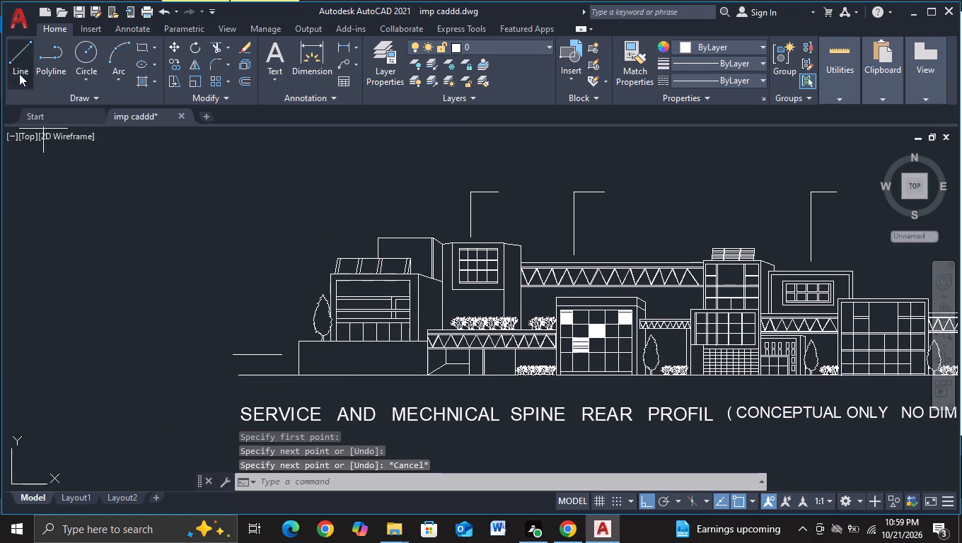
click(306, 286)
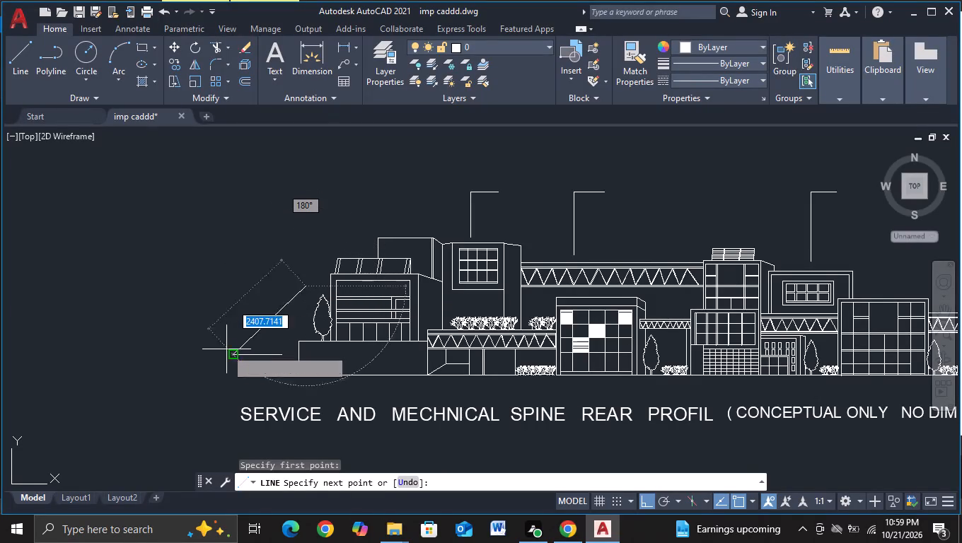
click(232, 286)
key(Escape)
Extend the rear elevation's ground line outward with a horizontal line from its left end.
middle_drag(202, 320, 303, 266)
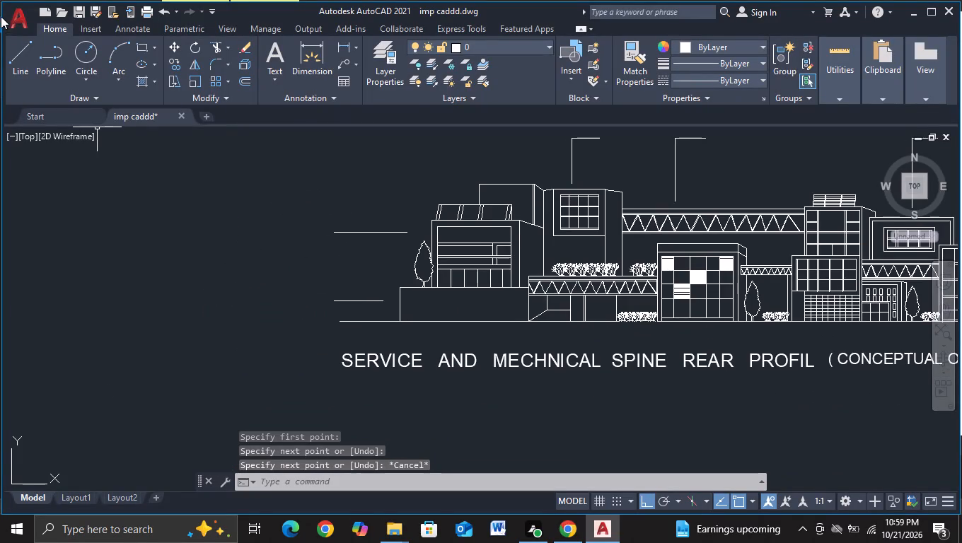
click(20, 50)
click(338, 316)
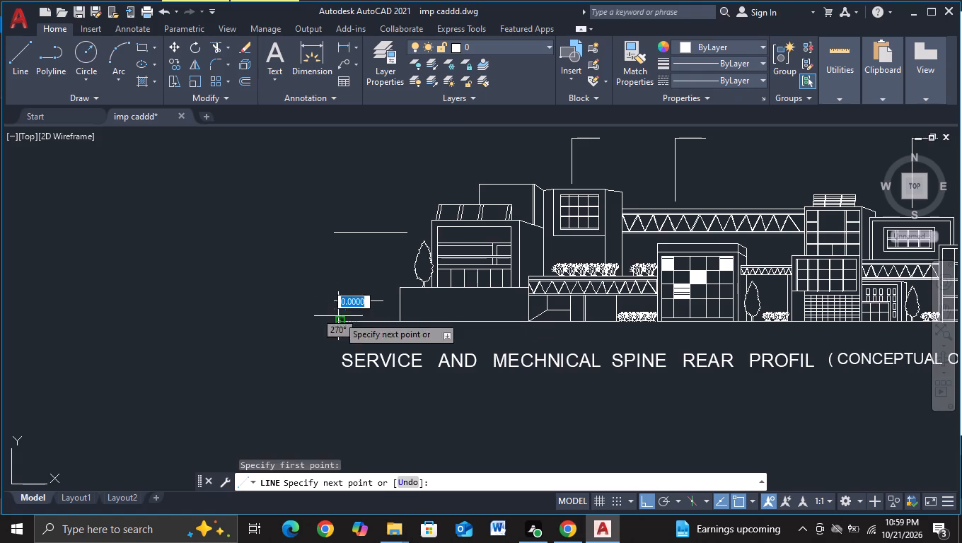
click(182, 314)
key(Escape)
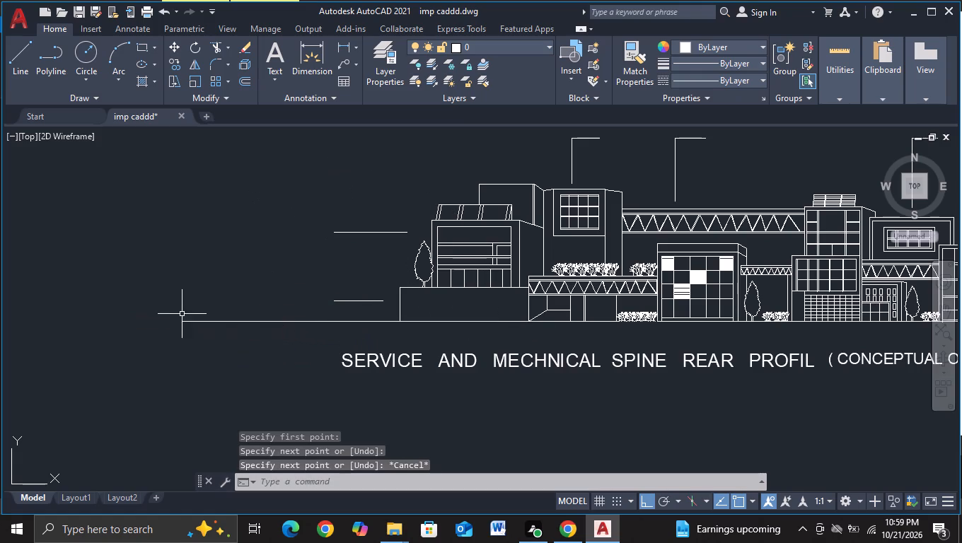
Examine the rear elevation's leaders alongside the labelled MONUMENTAL FRONT FACADE elevation.
scroll(254, 337, down, 2)
middle_drag(284, 366, 235, 361)
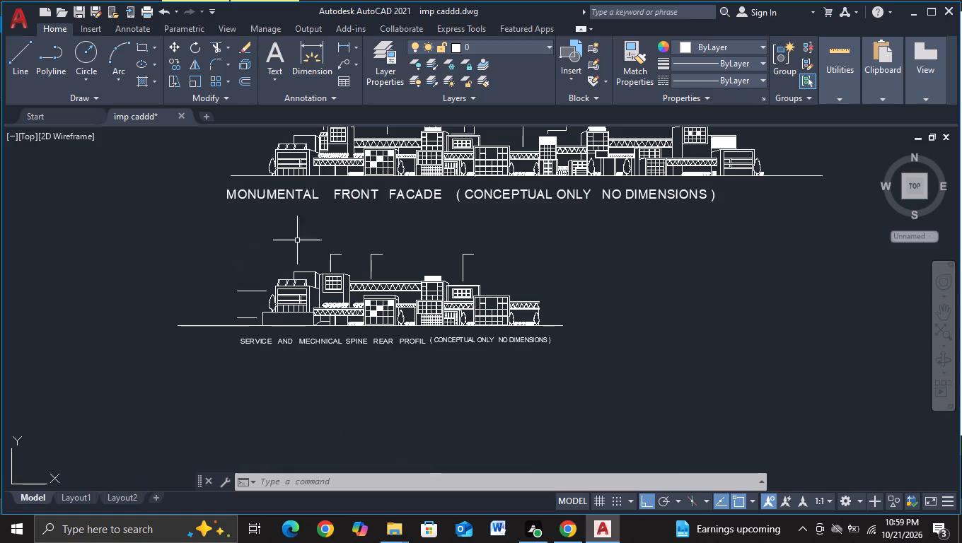
scroll(329, 250, up, 1)
scroll(434, 264, up, 1)
middle_drag(460, 289, 473, 262)
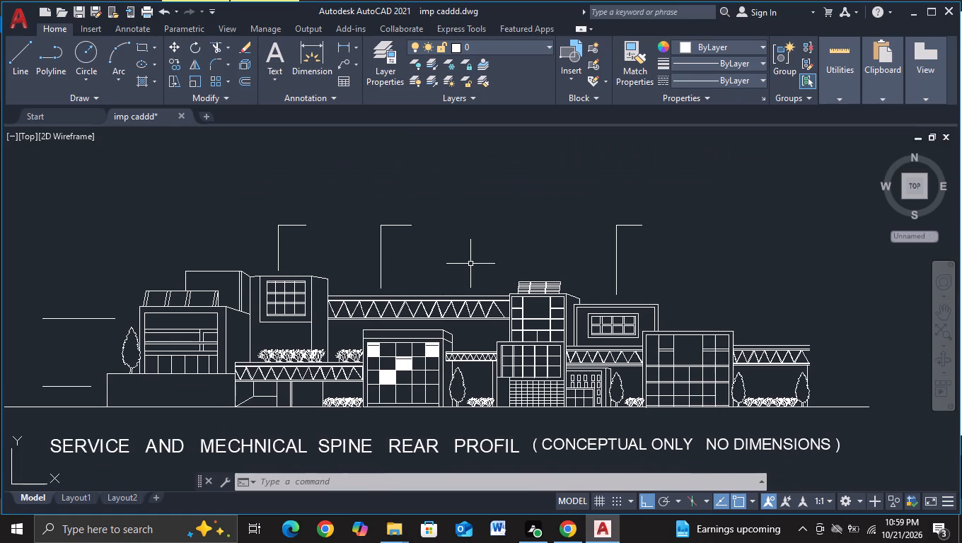
scroll(470, 264, down, 1)
middle_drag(479, 251, 463, 341)
scroll(462, 316, down, 1)
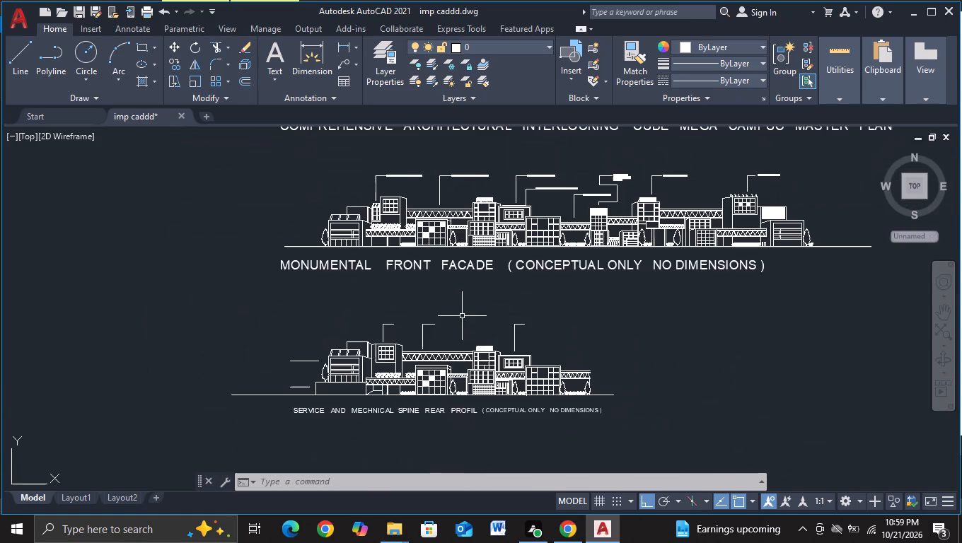
Copy the COLOSSAL RESEARCH CORE label from the front facade with ortho off, placing one copy at each of the two side leaders.
middle_drag(462, 316, 495, 252)
middle_drag(364, 243, 476, 361)
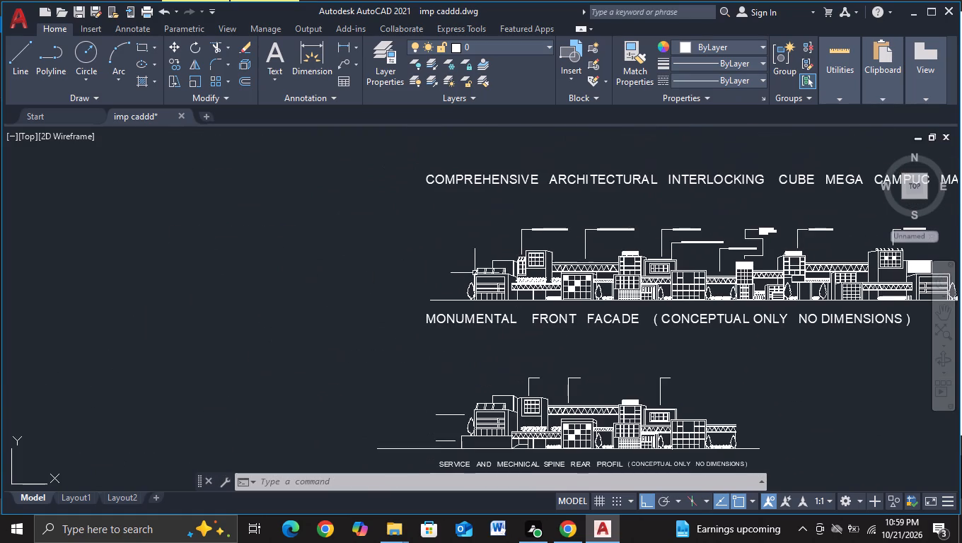
click(547, 229)
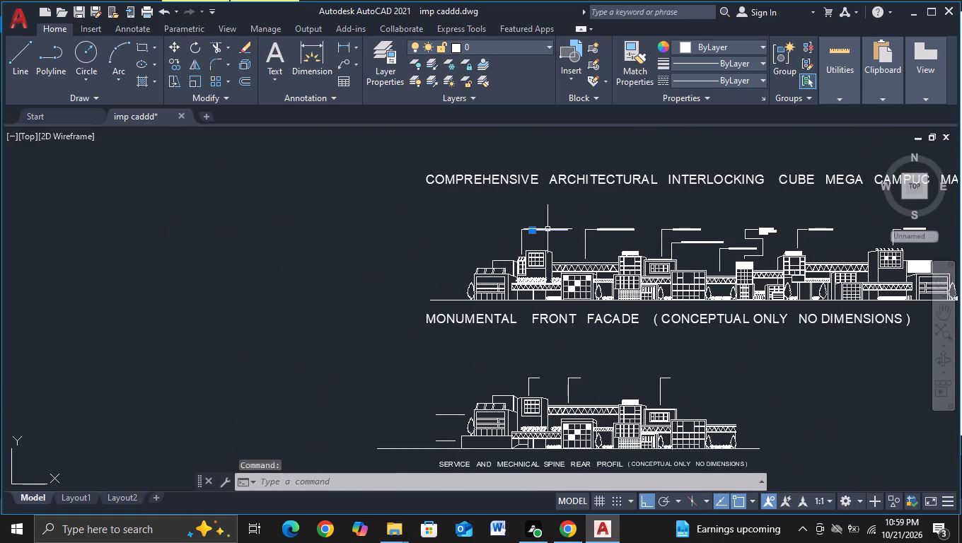
key(c)
click(576, 278)
click(535, 231)
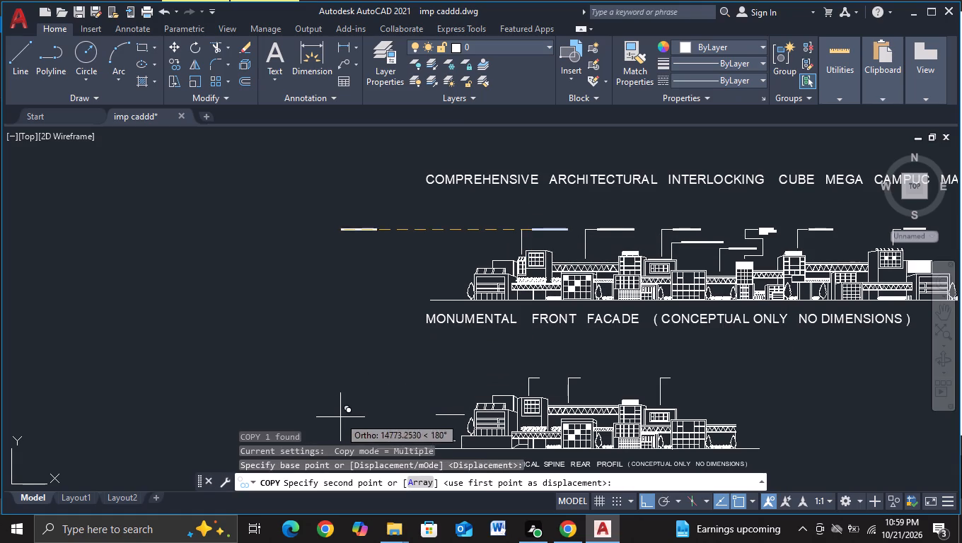
key(F8)
middle_drag(353, 410, 348, 370)
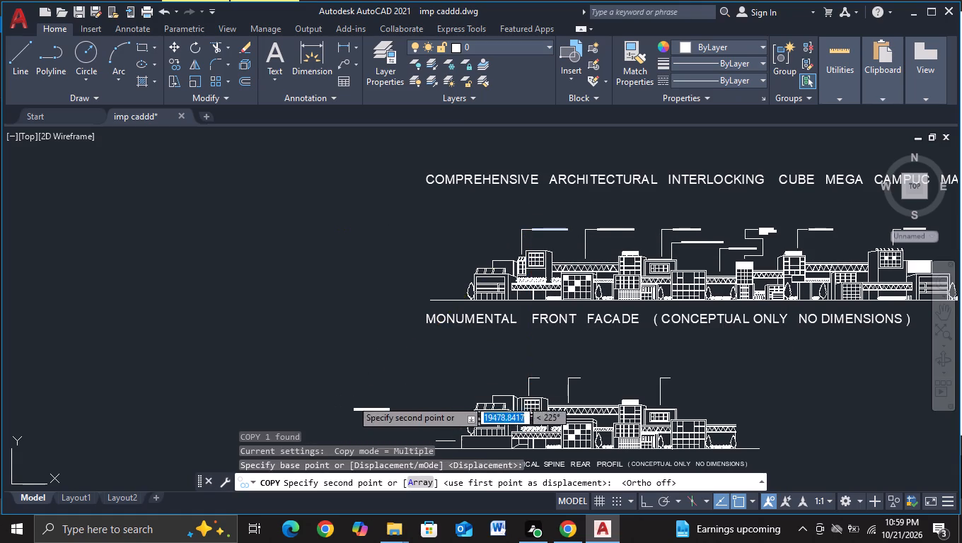
middle_drag(348, 370, 367, 281)
middle_drag(331, 354, 358, 203)
scroll(405, 264, up, 2)
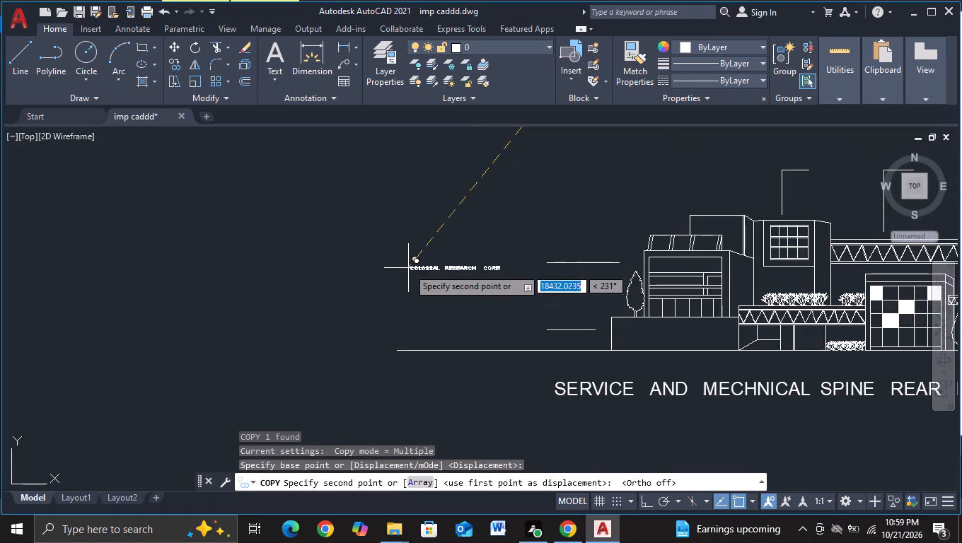
scroll(410, 270, up, 1)
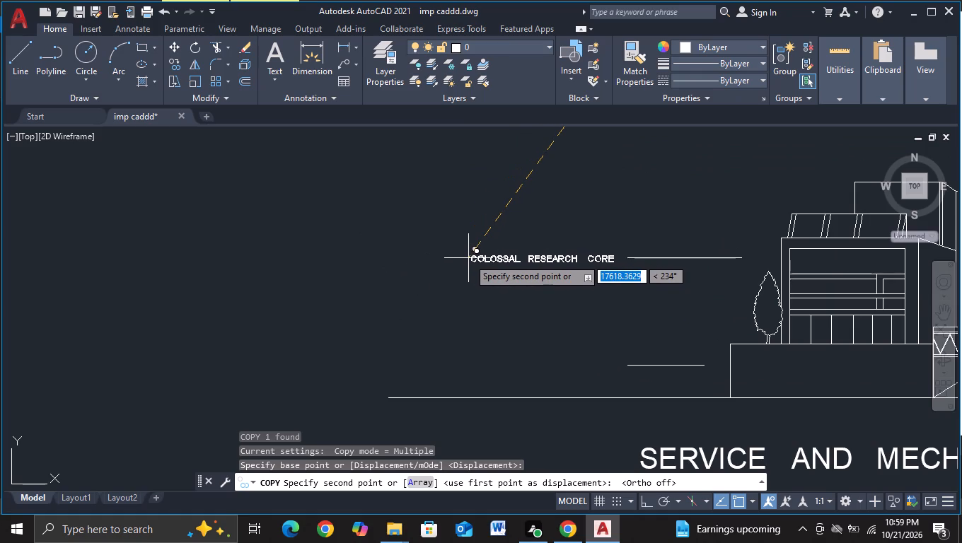
click(469, 257)
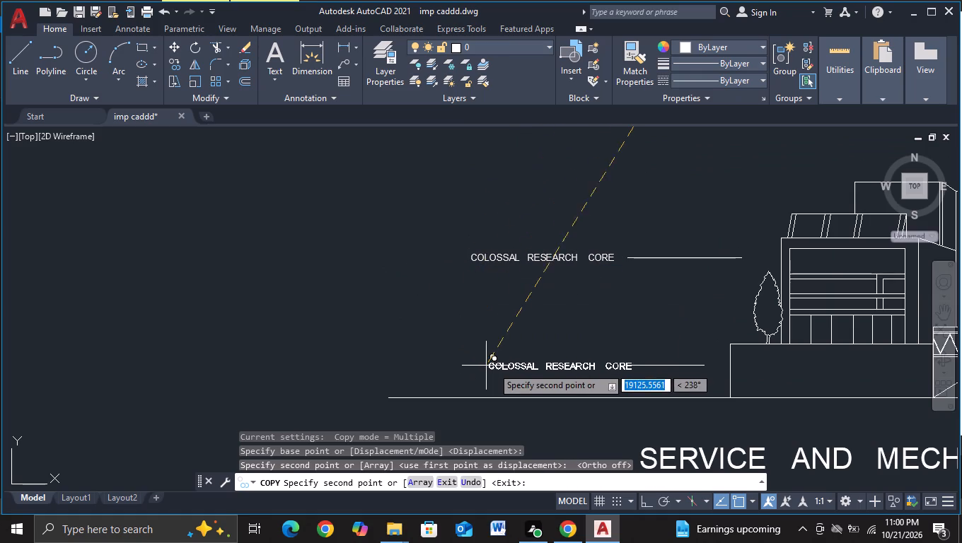
click(476, 365)
Place two COLOSSAL RESEARCH CORE label copies, one below the other, at the end of the first leader above the rear elevation's roof.
middle_drag(549, 303, 5, 322)
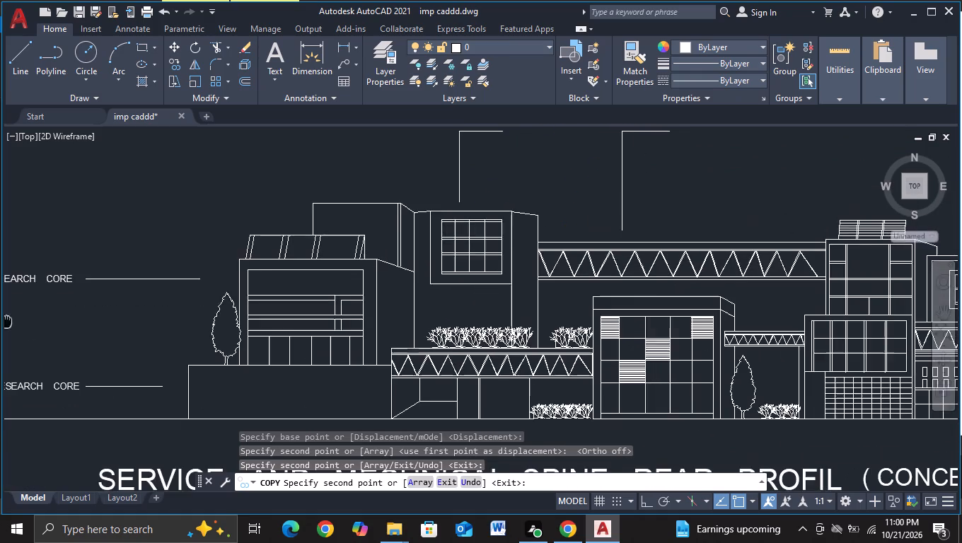
middle_drag(542, 190, 426, 286)
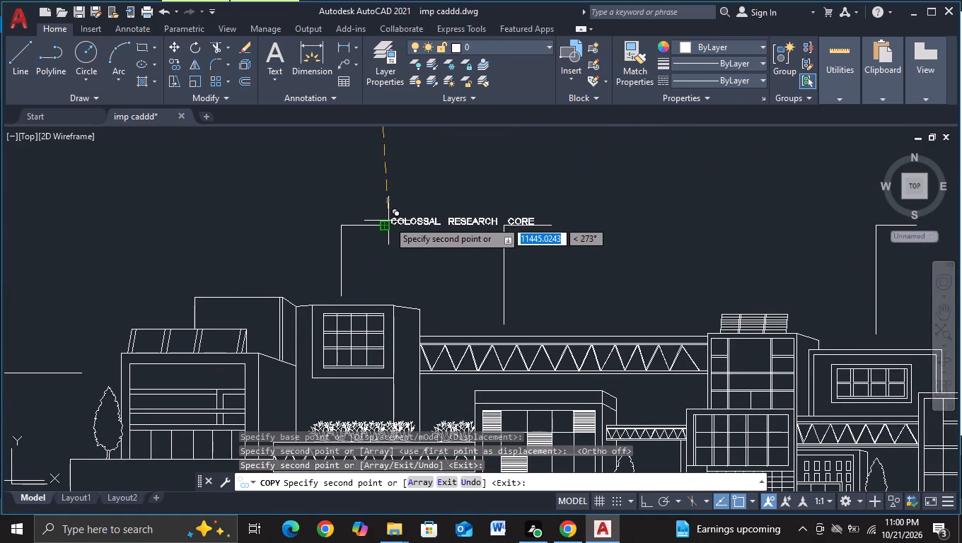
scroll(388, 222, up, 2)
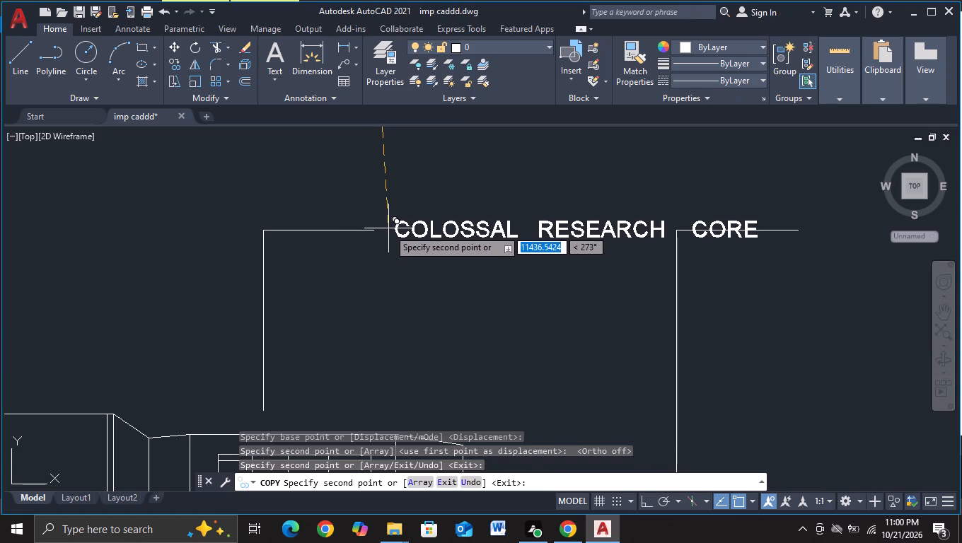
click(388, 229)
middle_drag(502, 253, 378, 280)
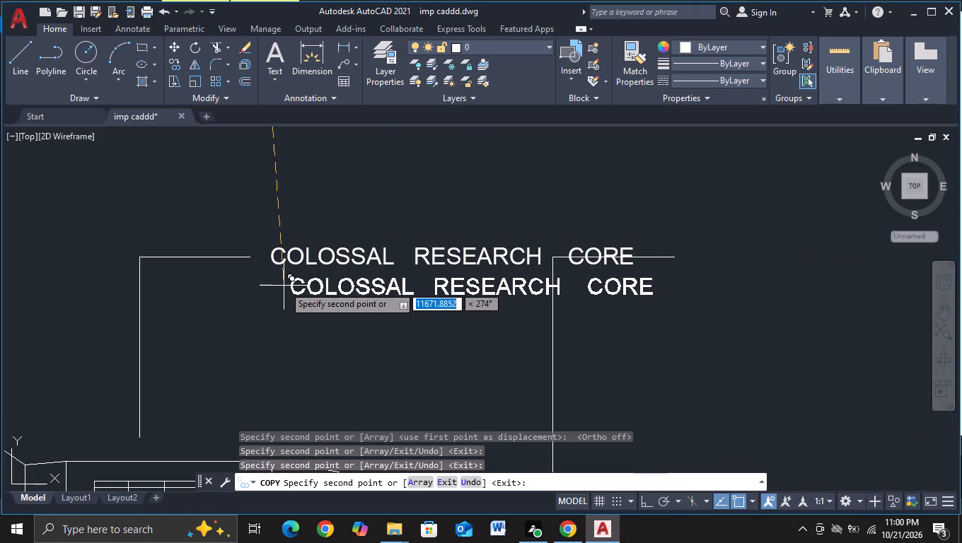
click(274, 284)
Place one more COLOSSAL RESEARCH CORE copy at the end of each of the other two leaders above the roof.
middle_drag(603, 318, 592, 323)
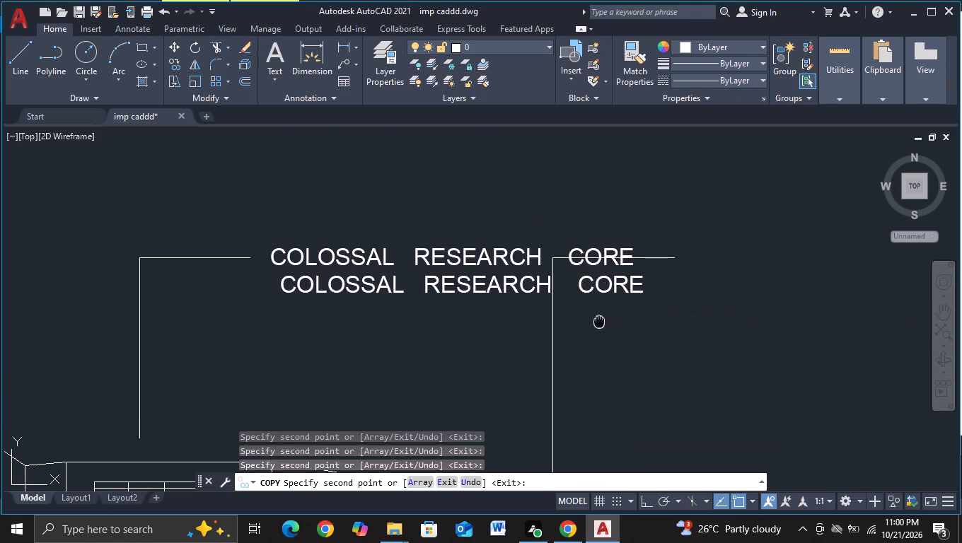
middle_drag(592, 323, 274, 283)
click(357, 217)
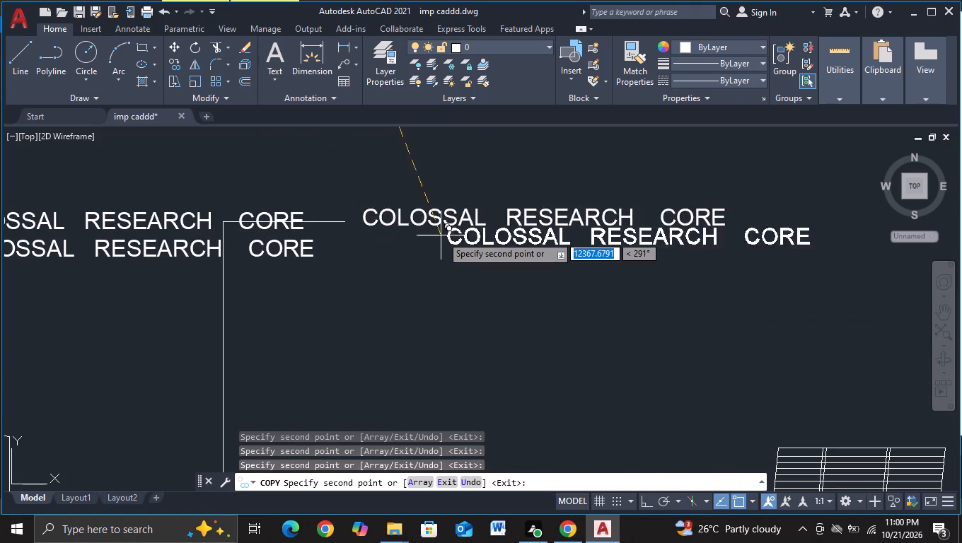
scroll(441, 235, down, 2)
middle_drag(458, 269, 218, 282)
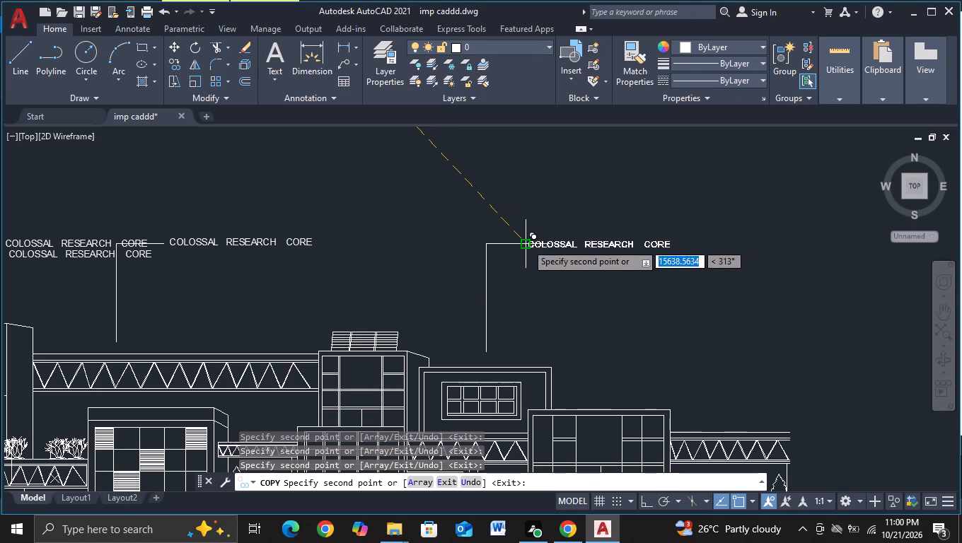
scroll(531, 241, up, 2)
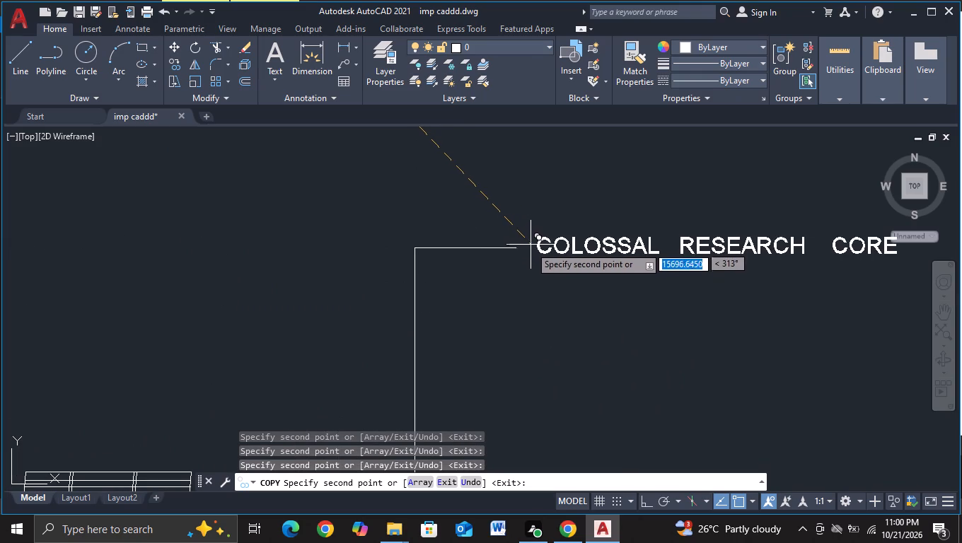
click(528, 247)
key(Escape)
Replace the text of the upper side leader's label with REKEARCH LAB MODULES, keeping wide gaps between the words.
scroll(528, 247, down, 3)
middle_drag(323, 278, 424, 243)
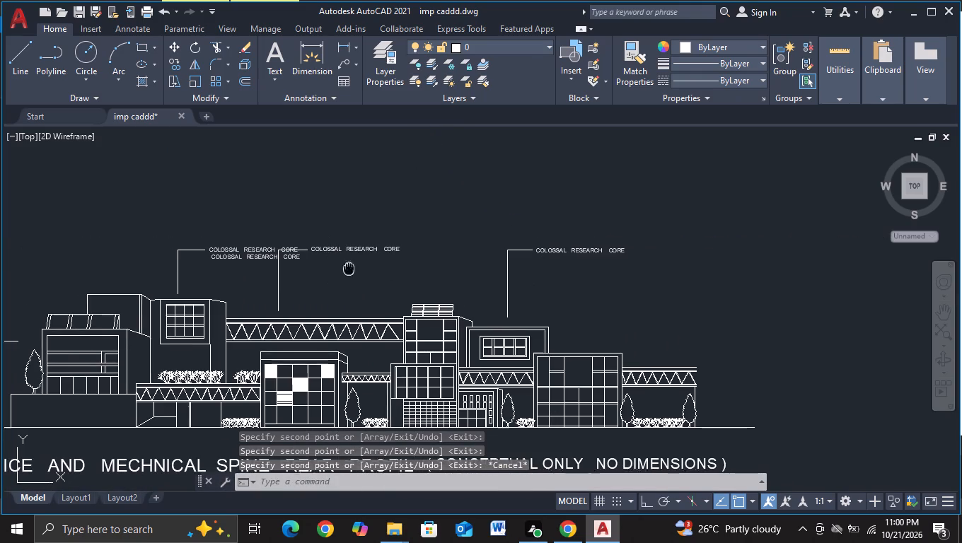
middle_drag(424, 243, 559, 204)
middle_drag(271, 220, 535, 189)
scroll(433, 218, up, 1)
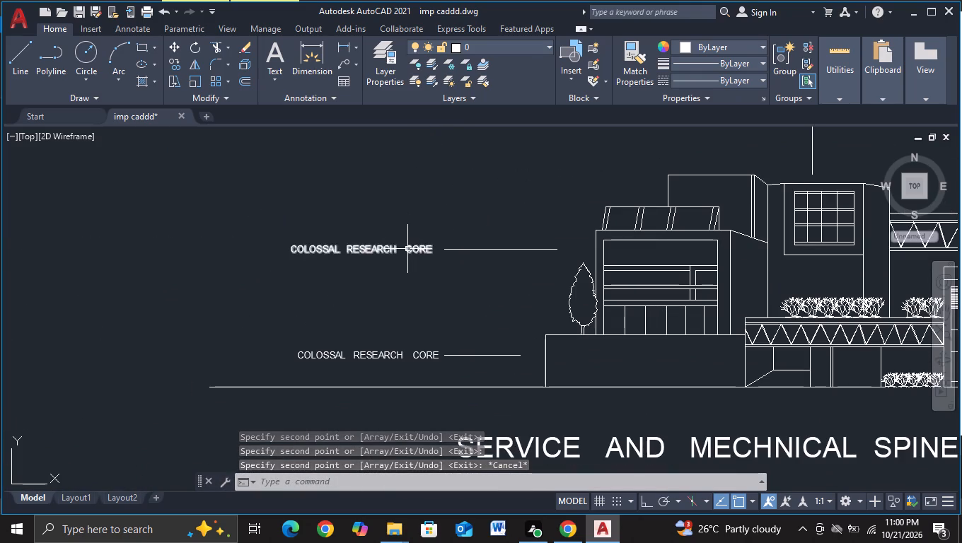
click(407, 249)
right_click(407, 249)
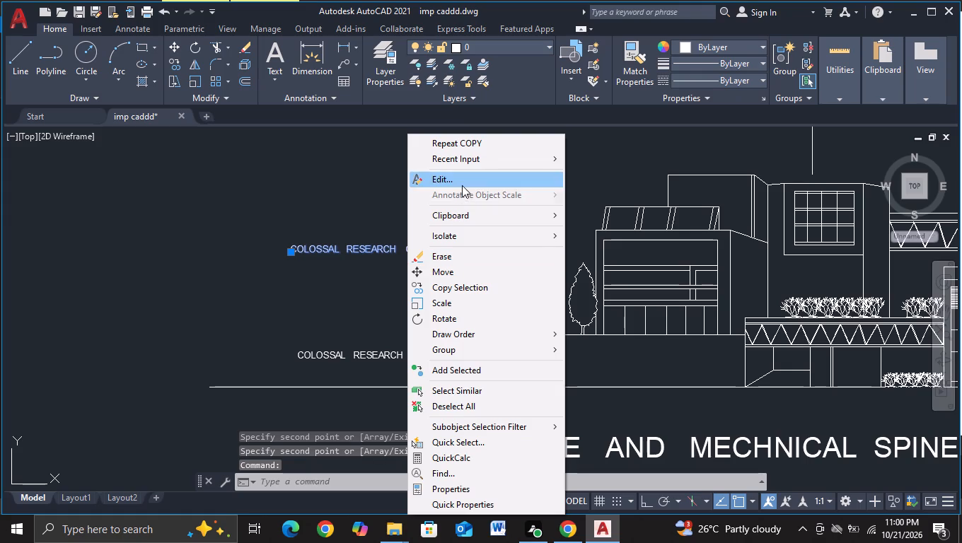
click(462, 185)
key(BackSpace)
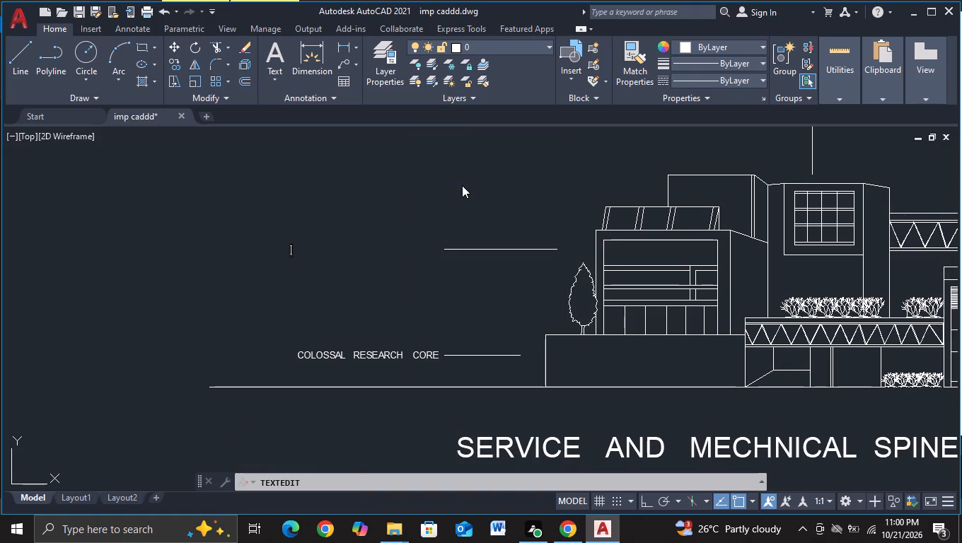
text(RE)
key(k)
key(e)
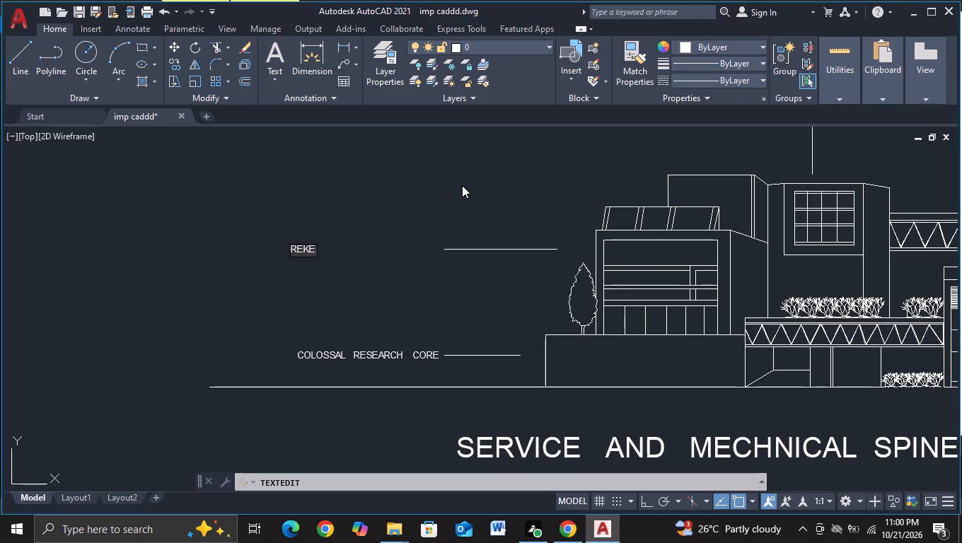
text(AR)
text(CH)
key(space)
key(space)
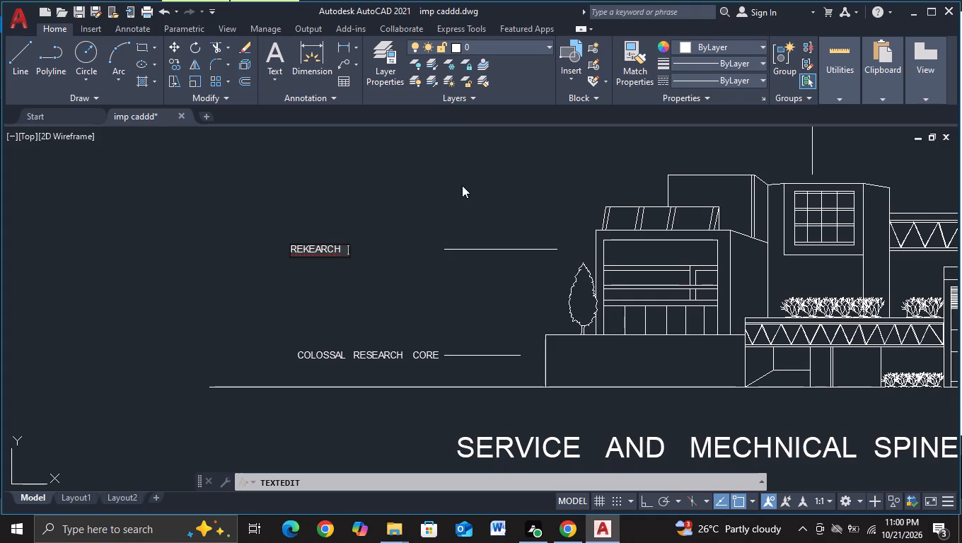
key(space)
text(LAB)
key(space)
key(space)
key(space)
text(MODULES)
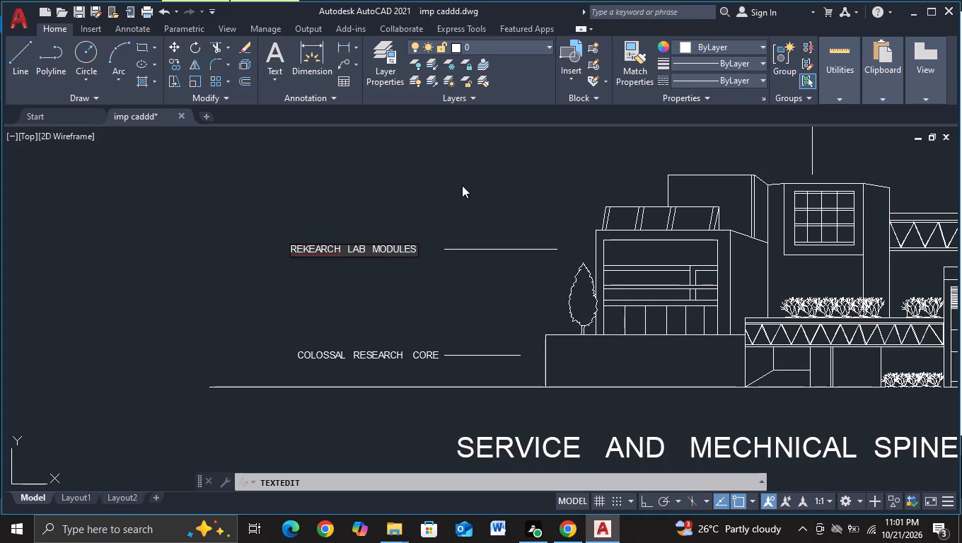
Correct the misspelled first word of the upper side leader's label to RESEARCH.
click(303, 244)
click(308, 252)
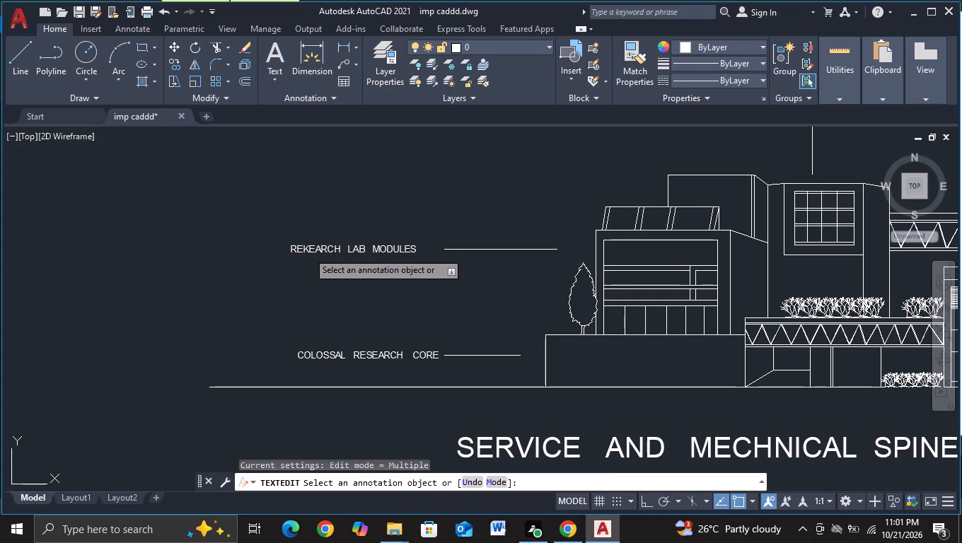
click(324, 253)
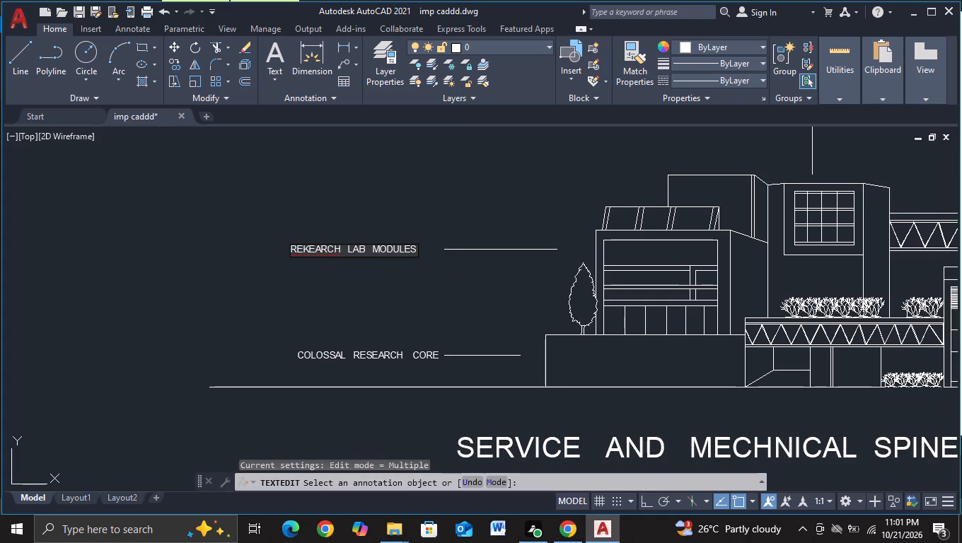
scroll(309, 248, up, 2)
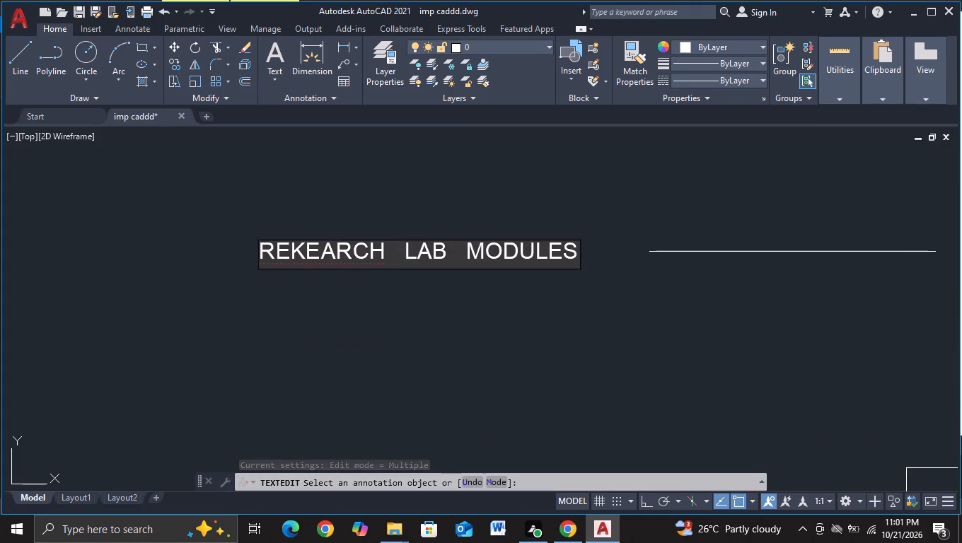
click(303, 248)
key(BackSpace)
key(s)
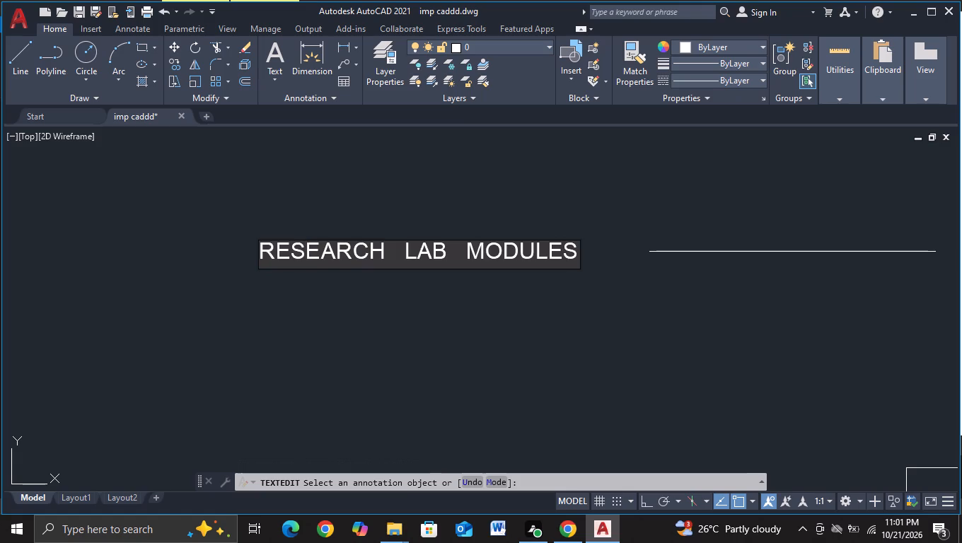
scroll(366, 292, down, 2)
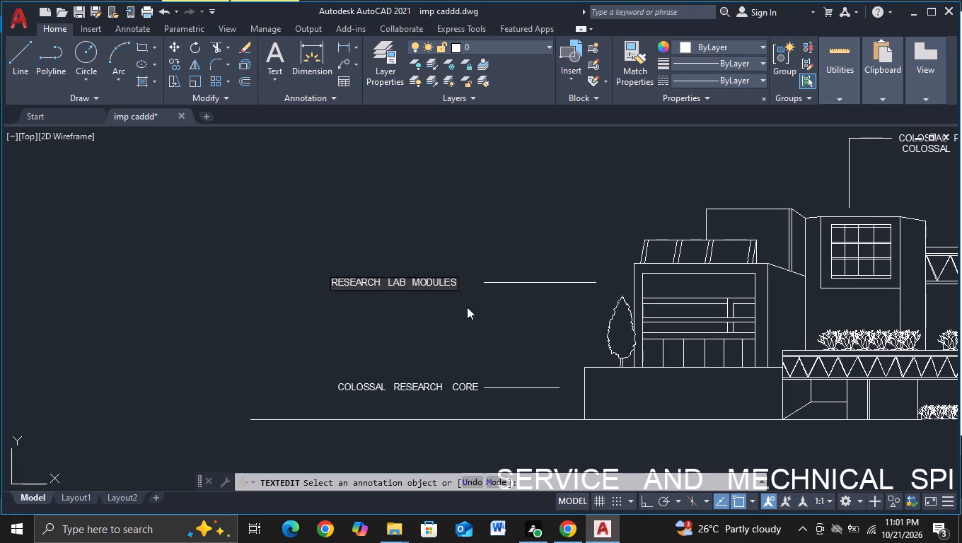
click(448, 299)
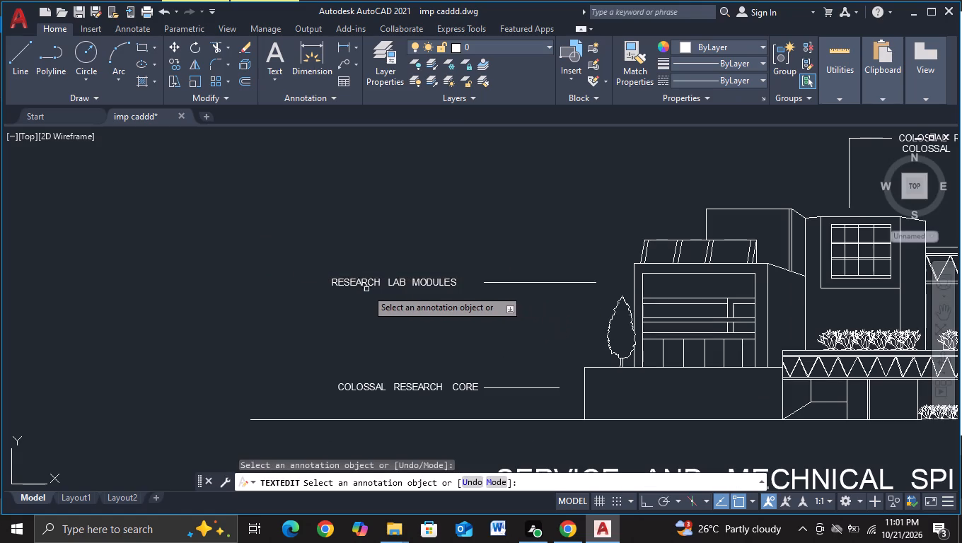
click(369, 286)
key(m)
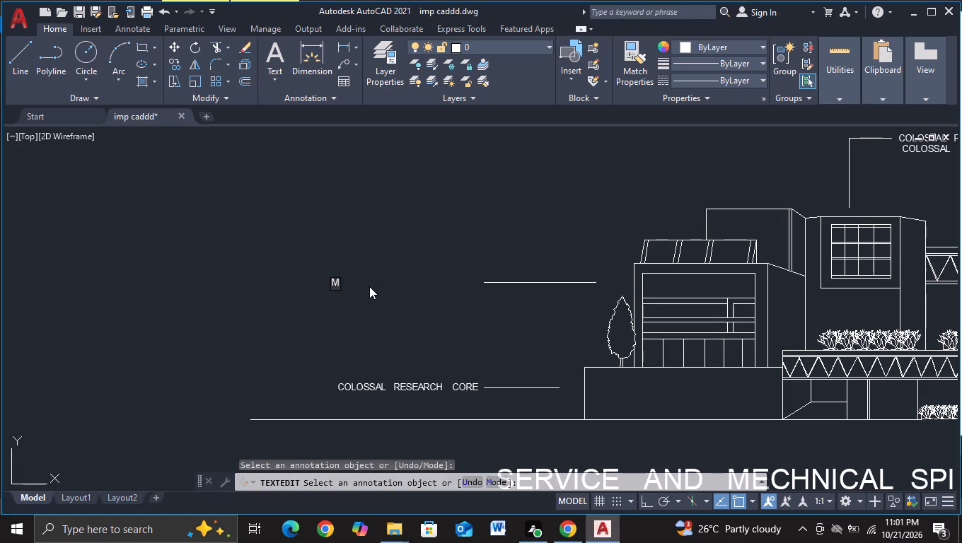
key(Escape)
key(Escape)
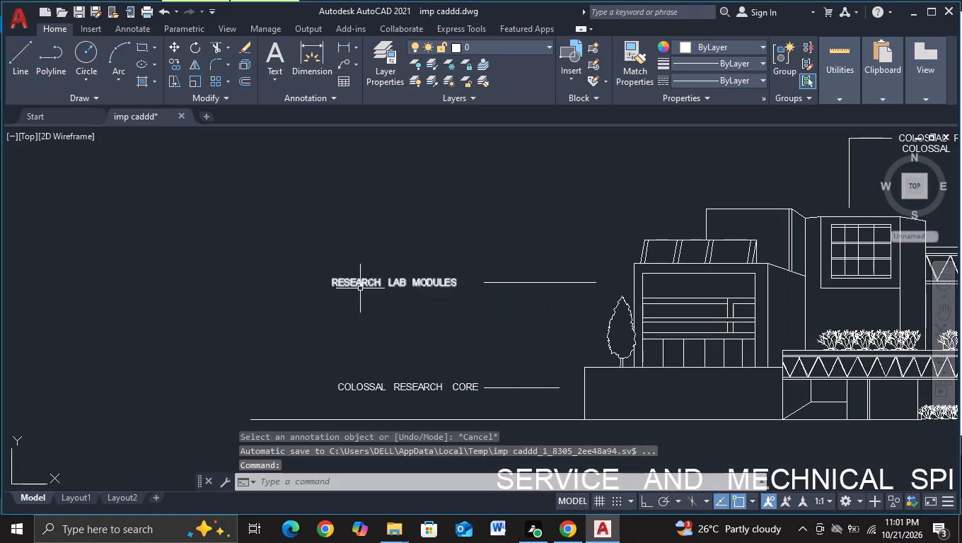
Move the RESEARCH LAB MODULES label horizontally with ortho on, so it ends just before its leader line.
click(361, 286)
key(m)
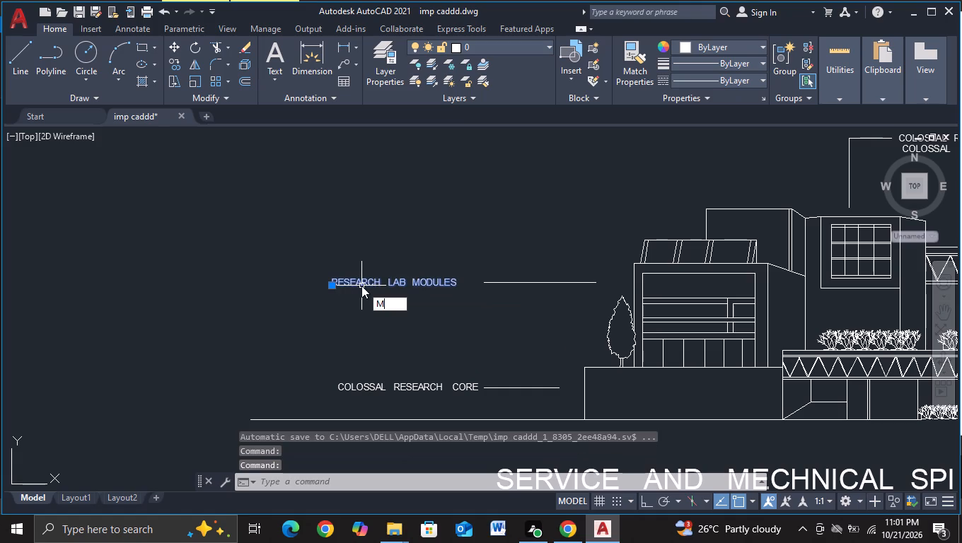
click(417, 314)
click(381, 289)
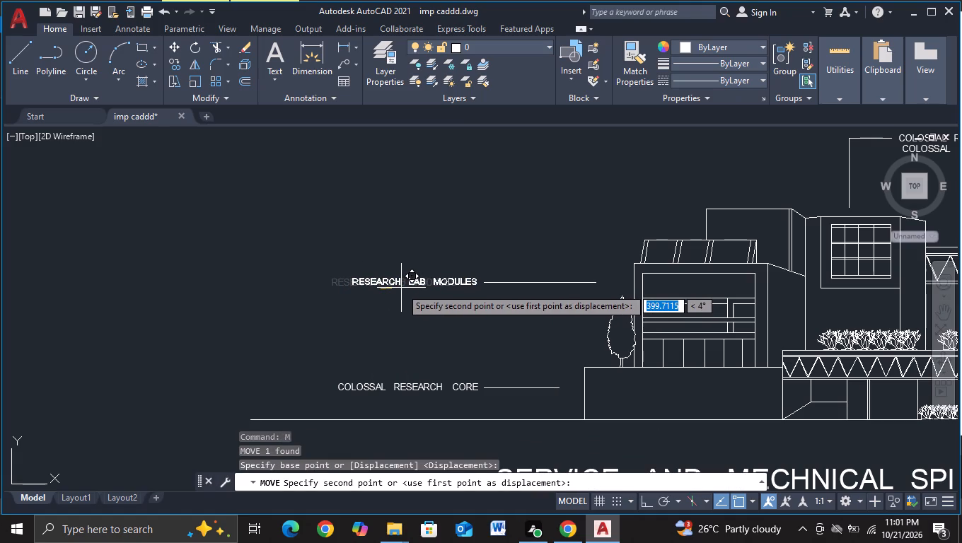
key(F8)
click(401, 288)
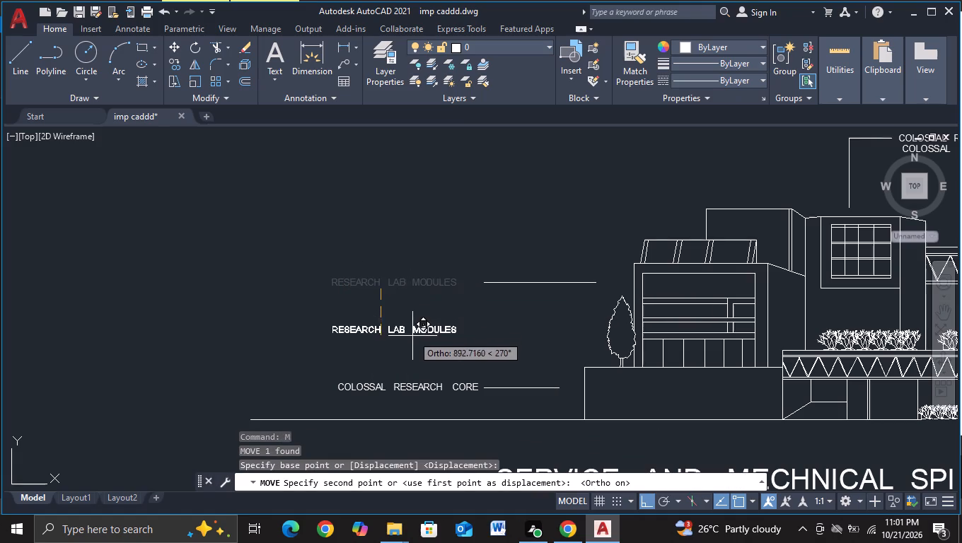
click(404, 286)
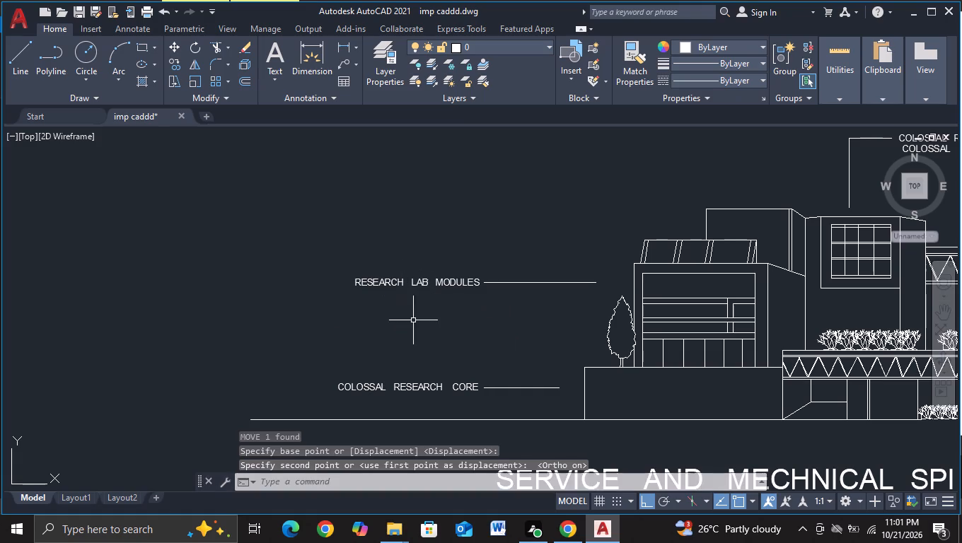
Replace the text of the lower side leader's label with MULTI LEVEL CIRCULAR CORES, keeping wide gaps between the words.
middle_drag(419, 344, 422, 283)
click(410, 330)
right_click(410, 330)
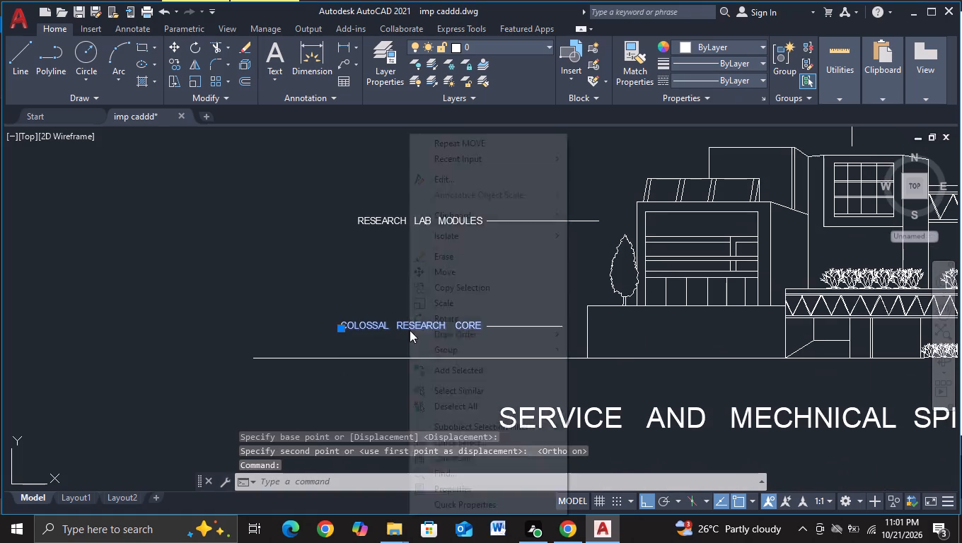
click(439, 181)
key(BackSpace)
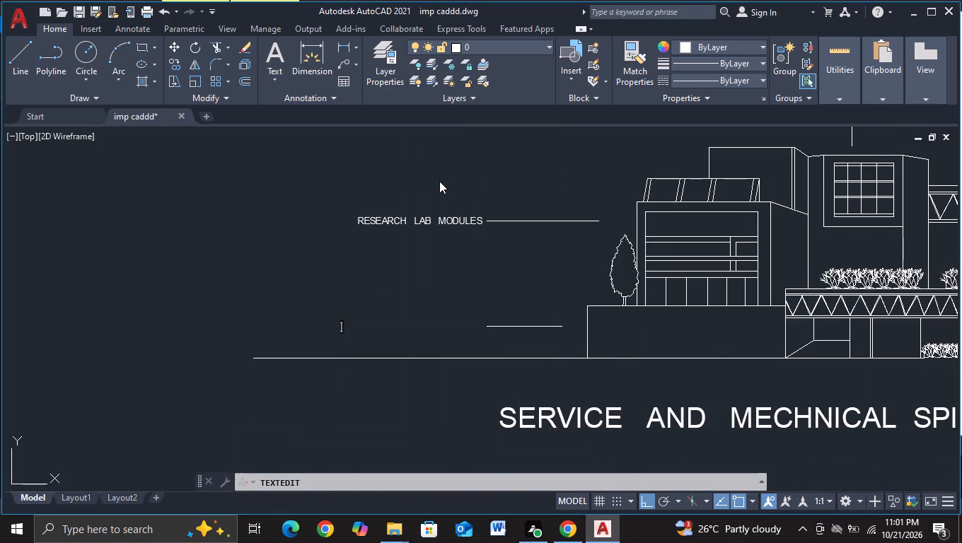
text(MULTI)
key(space)
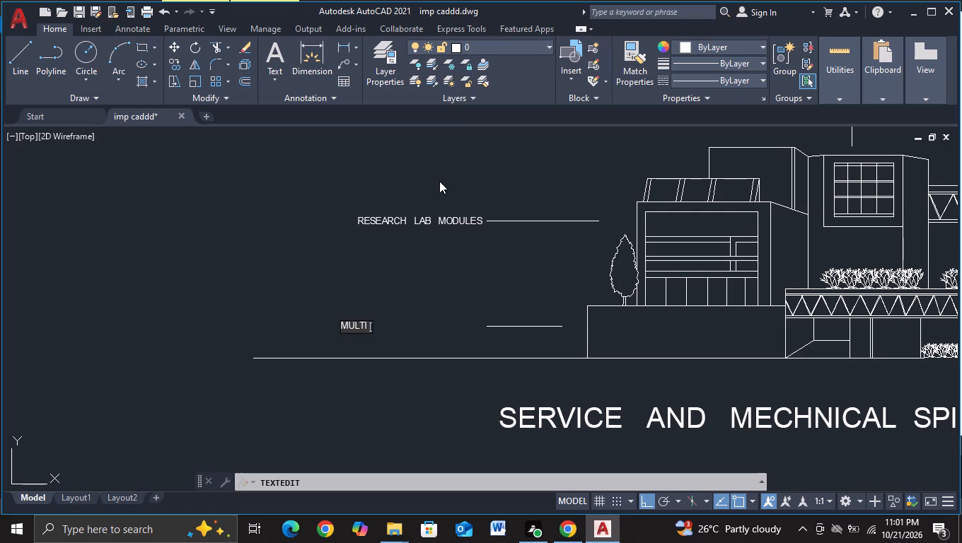
key(space)
key(space)
text(LEVEL)
key(space)
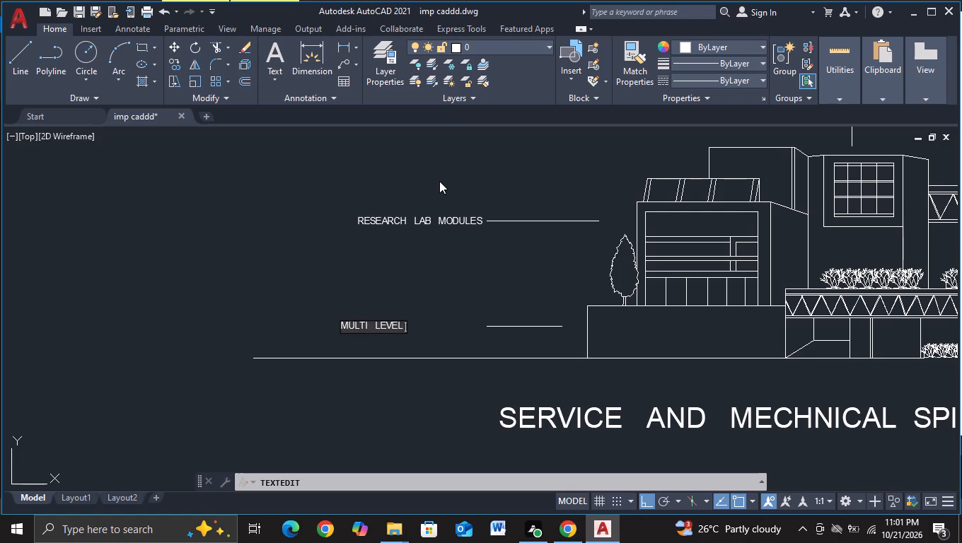
key(space)
key(space)
text(CIRCULAR)
key(space)
key(space)
key(space)
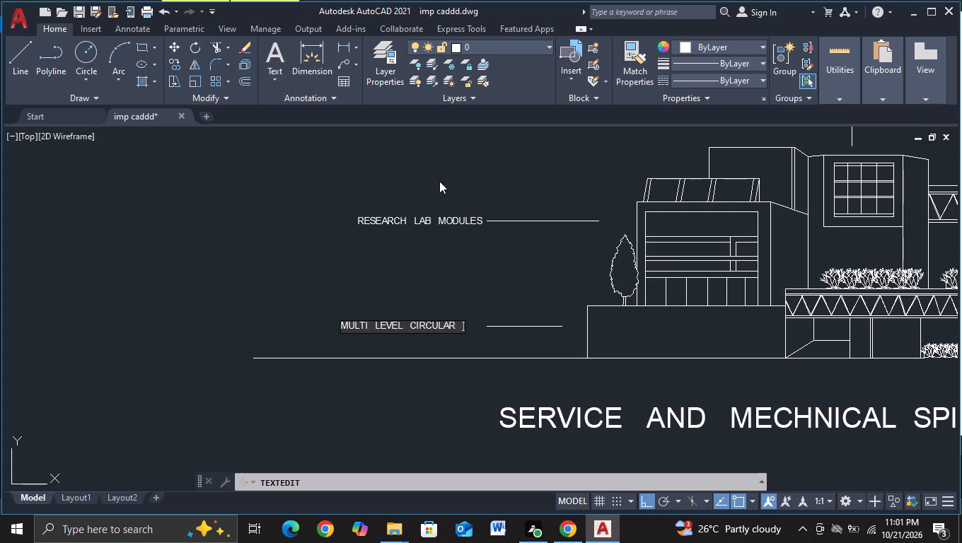
text(CORES)
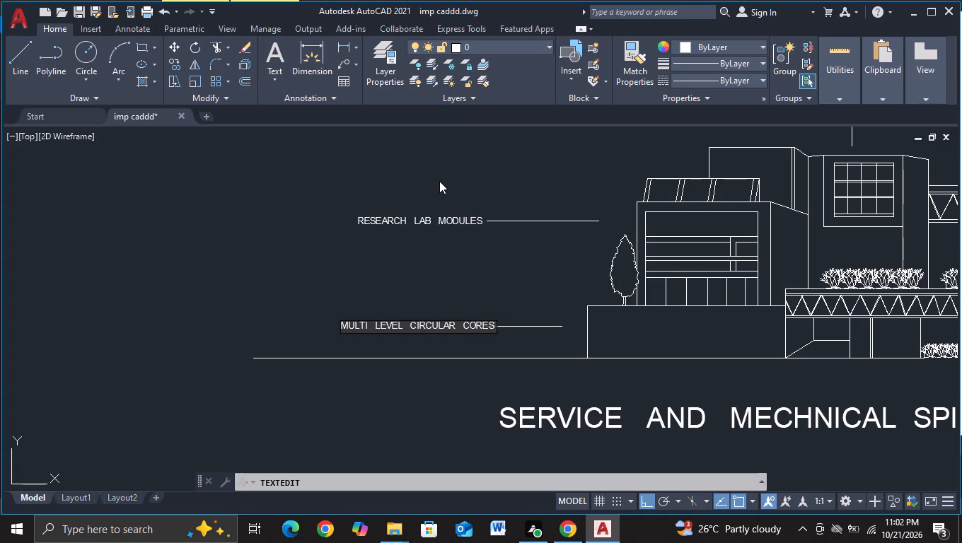
key(Return)
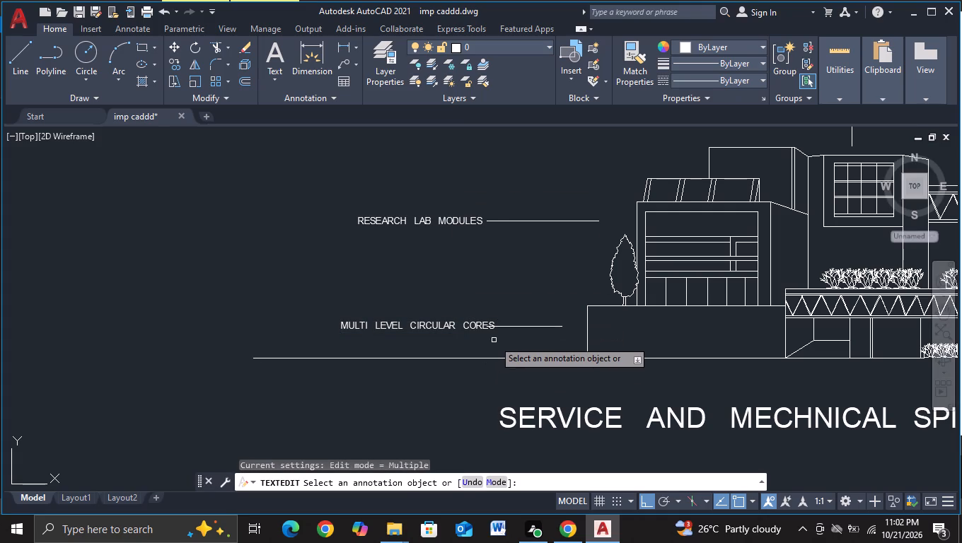
key(Escape)
Move the MULTI LEVEL CIRCULAR CORES label horizontally away from the building, so it ends just before its leader line.
click(465, 326)
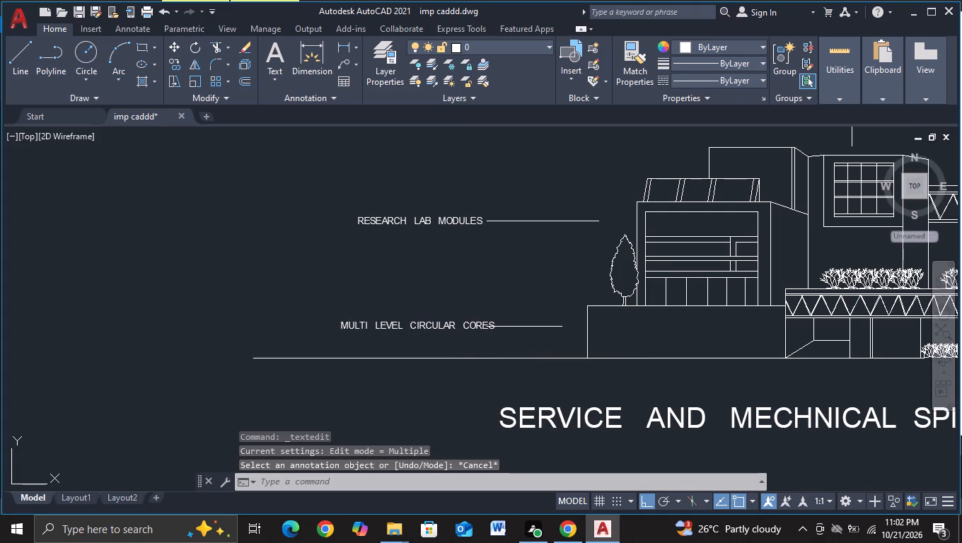
key(m)
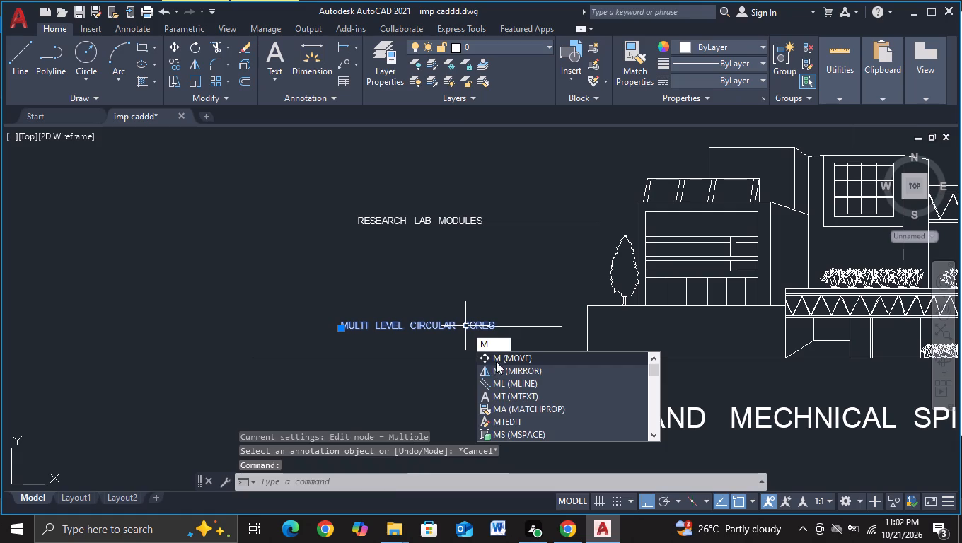
click(496, 361)
click(415, 332)
click(401, 332)
key(Escape)
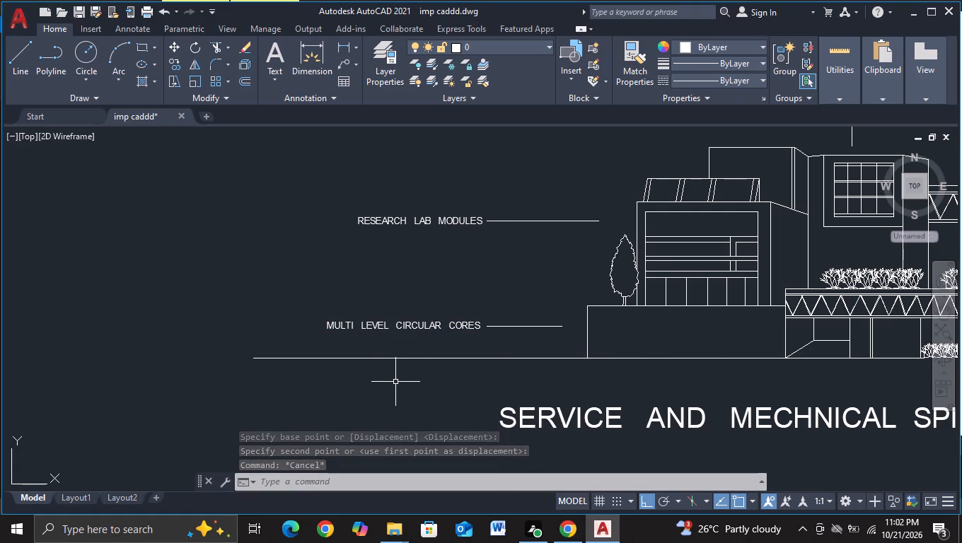
Replace the text of the label in line with the first leader above the roof with FACADE SUNSHADES, widely spaced.
scroll(416, 378, down, 1)
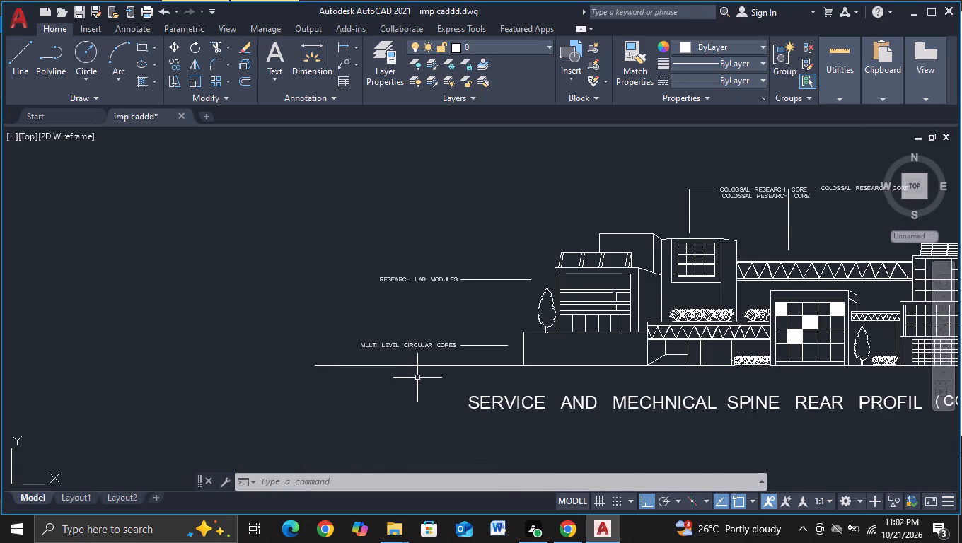
middle_drag(417, 378, 208, 435)
scroll(460, 327, down, 1)
middle_drag(458, 332, 191, 395)
scroll(261, 366, up, 2)
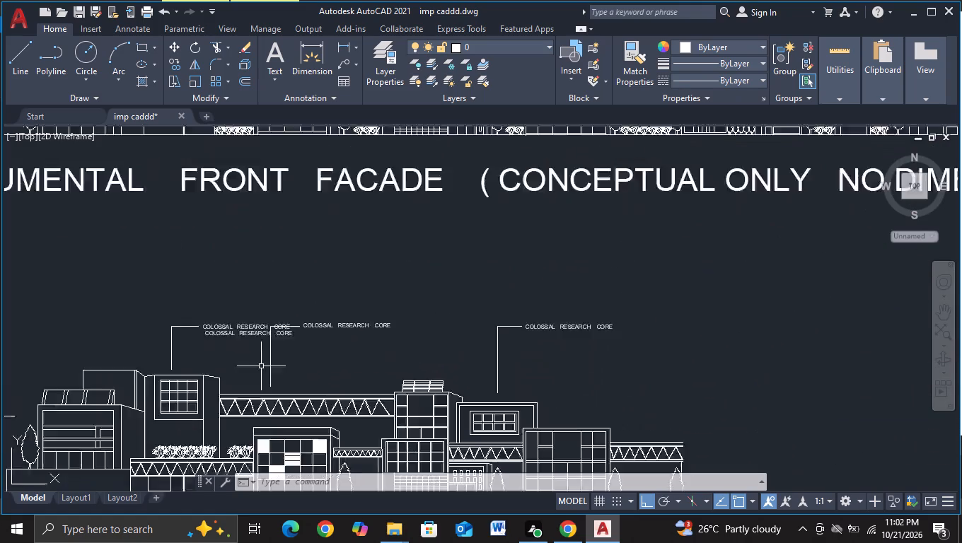
scroll(265, 366, up, 1)
middle_drag(285, 367, 260, 395)
click(193, 301)
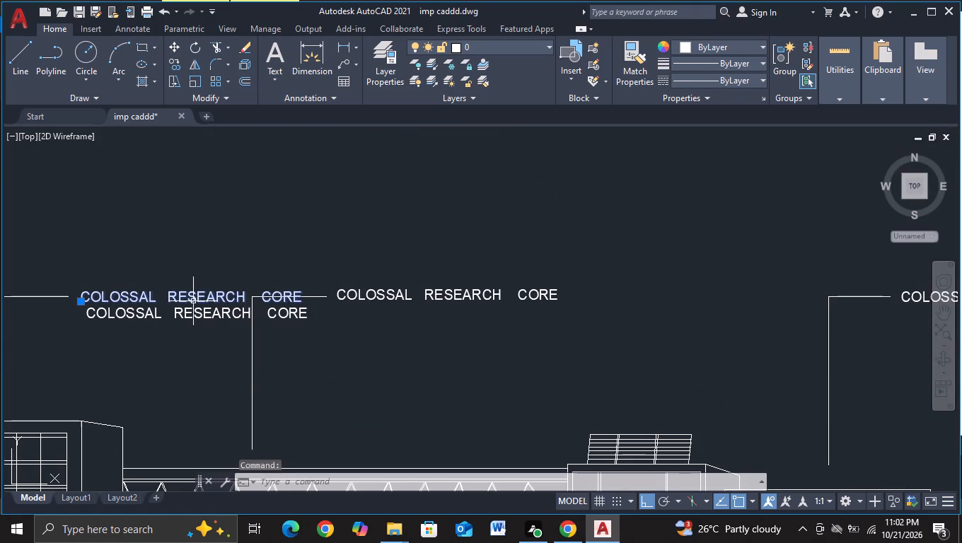
right_click(193, 301)
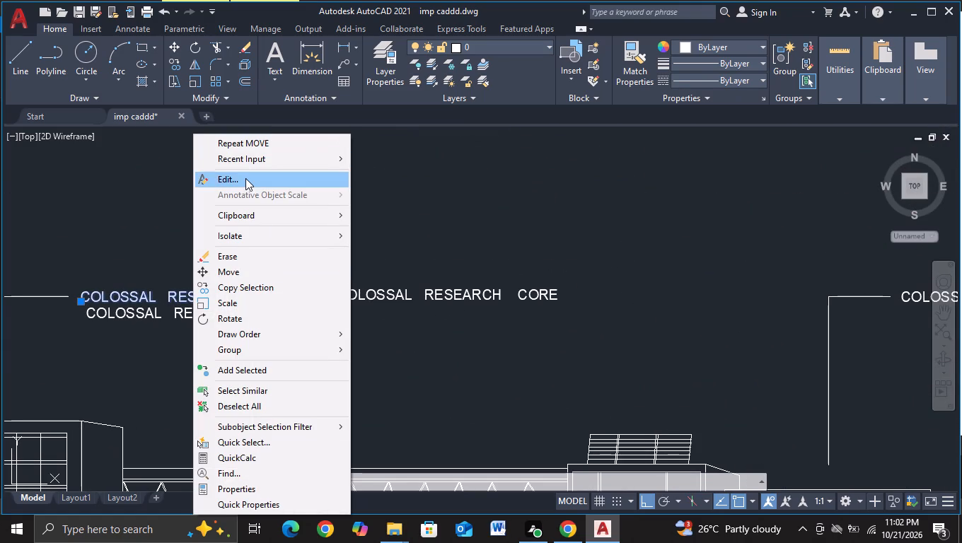
click(245, 178)
key(BackSpace)
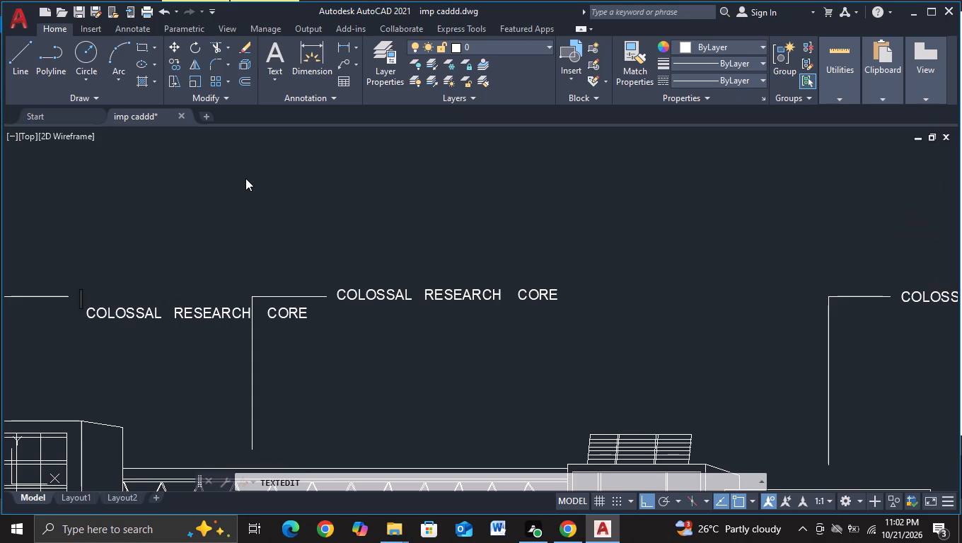
text(FA)
text(CADE)
key(space)
key(space)
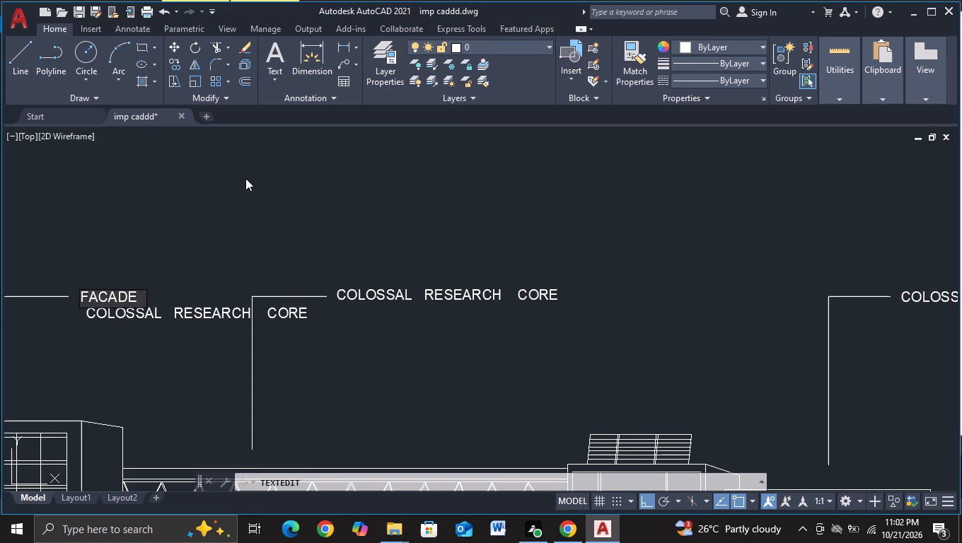
key(space)
text(SUN)
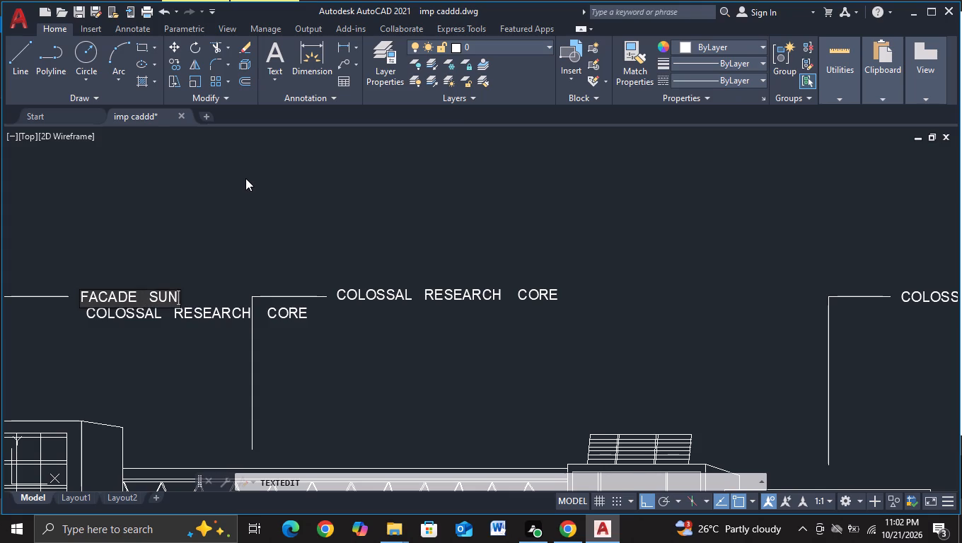
text(SHA)
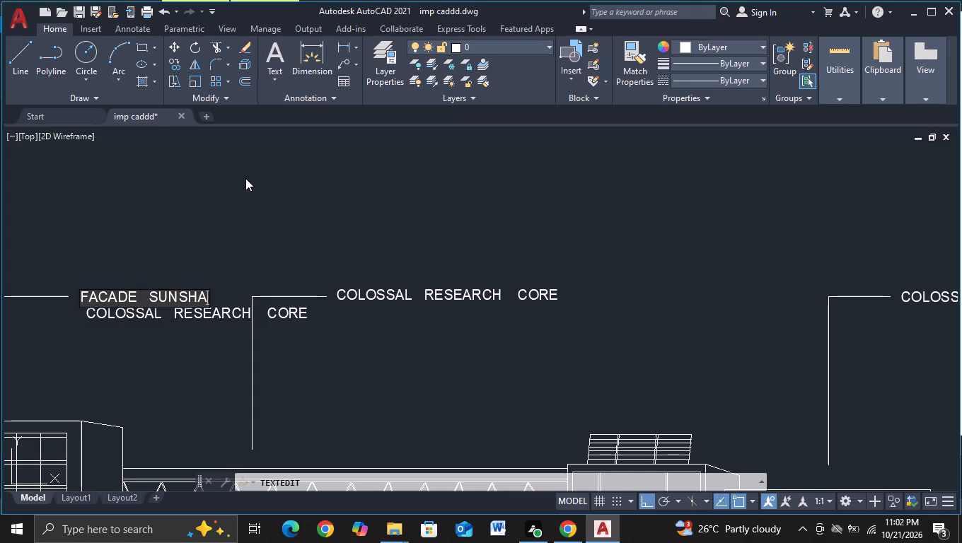
text(DES)
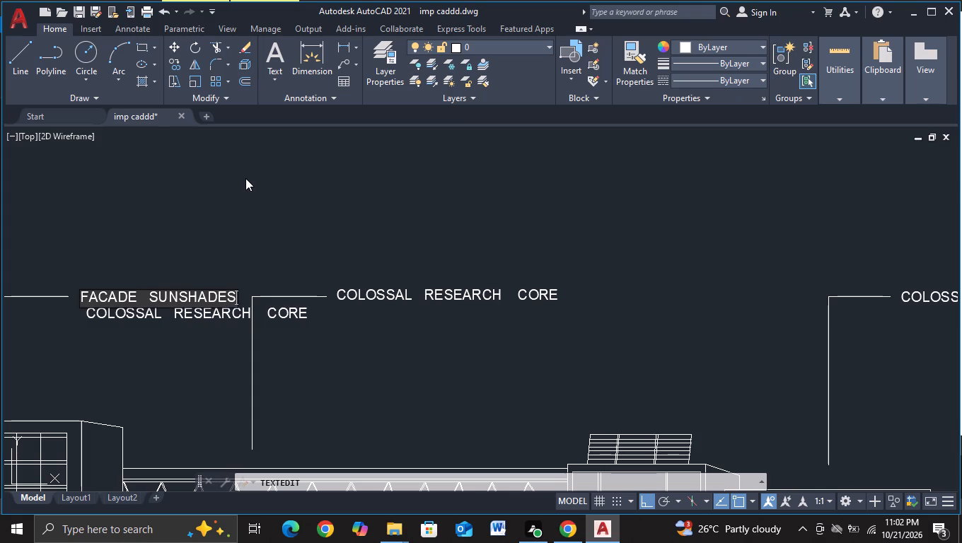
key(Return)
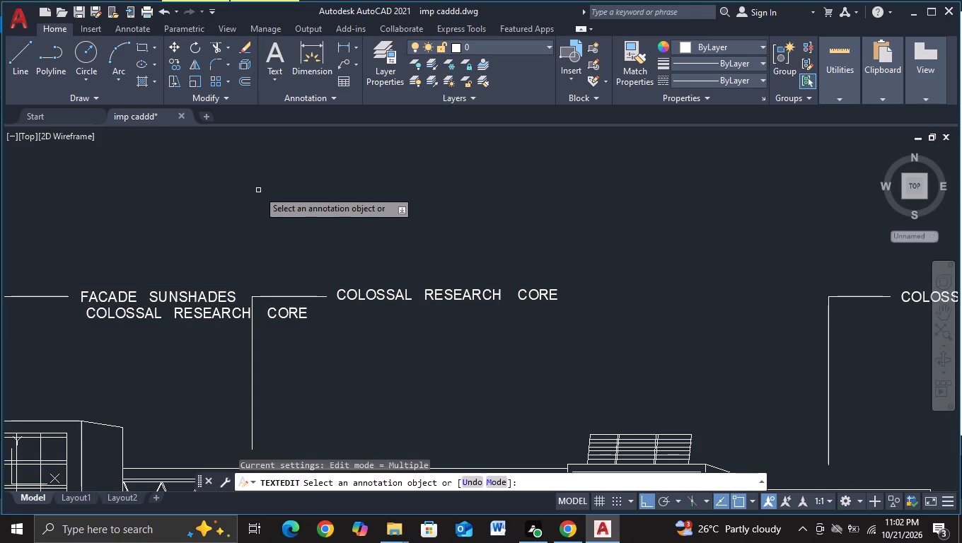
key(Escape)
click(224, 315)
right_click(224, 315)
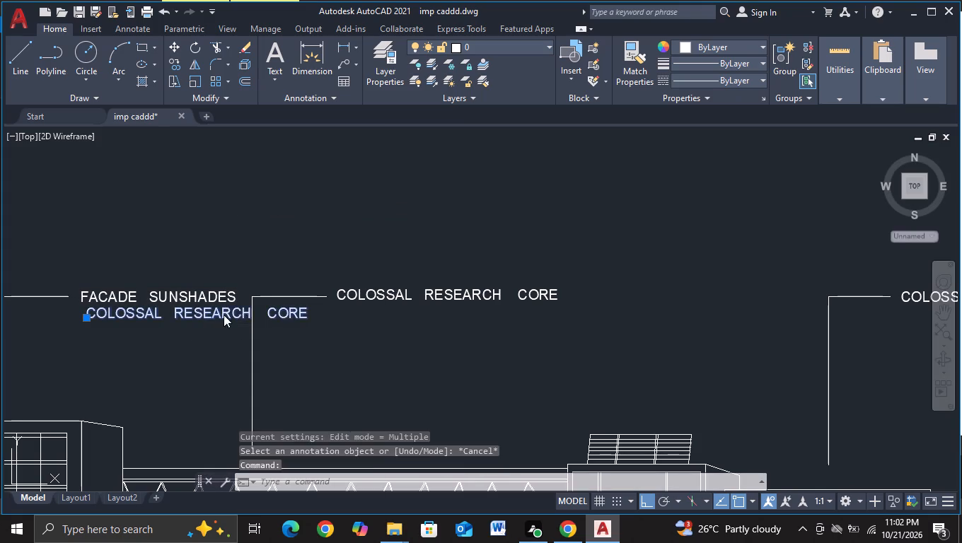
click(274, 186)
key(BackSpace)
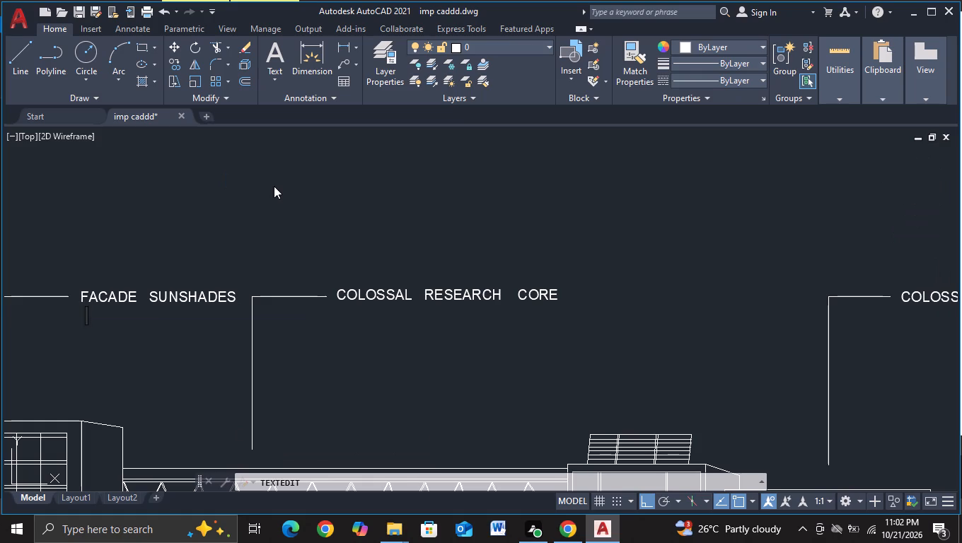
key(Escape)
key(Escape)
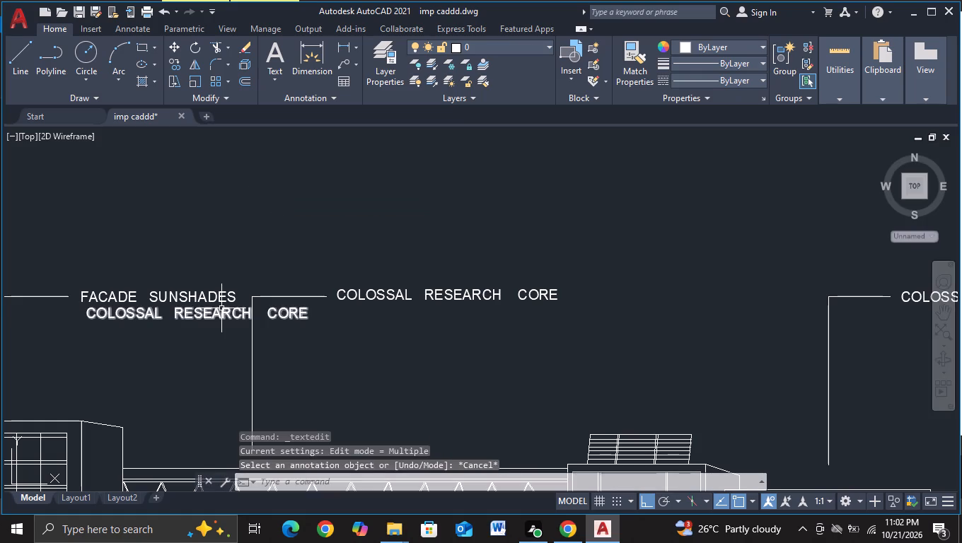
Erase the surplus COLOSSAL RESEARCH CORE label just below the FACADE SUNSHADES label.
click(221, 308)
key(Delete)
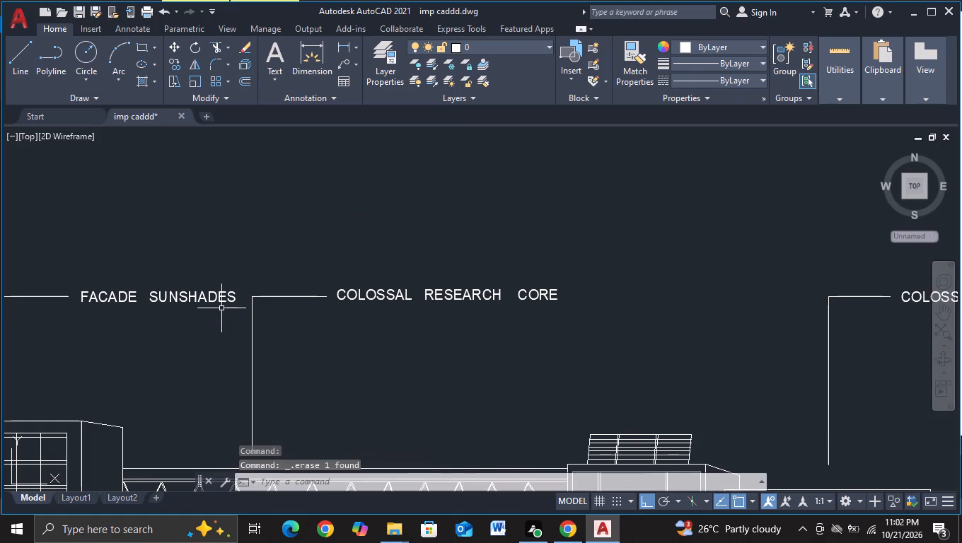
key(Escape)
Replace the text of the label beside the second leader above the roof with NESTED LAB CLUSTERS, widely spaced.
click(357, 293)
right_click(357, 293)
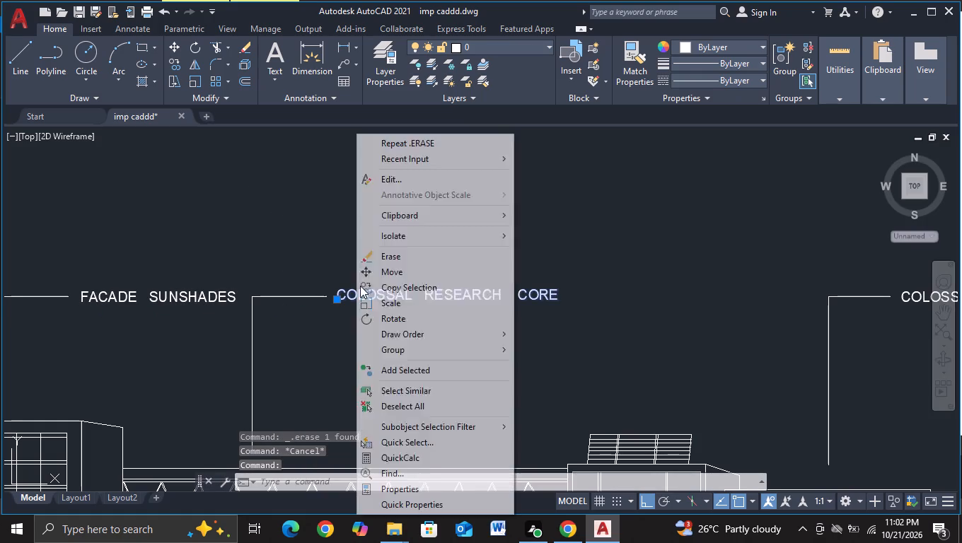
click(401, 180)
key(BackSpace)
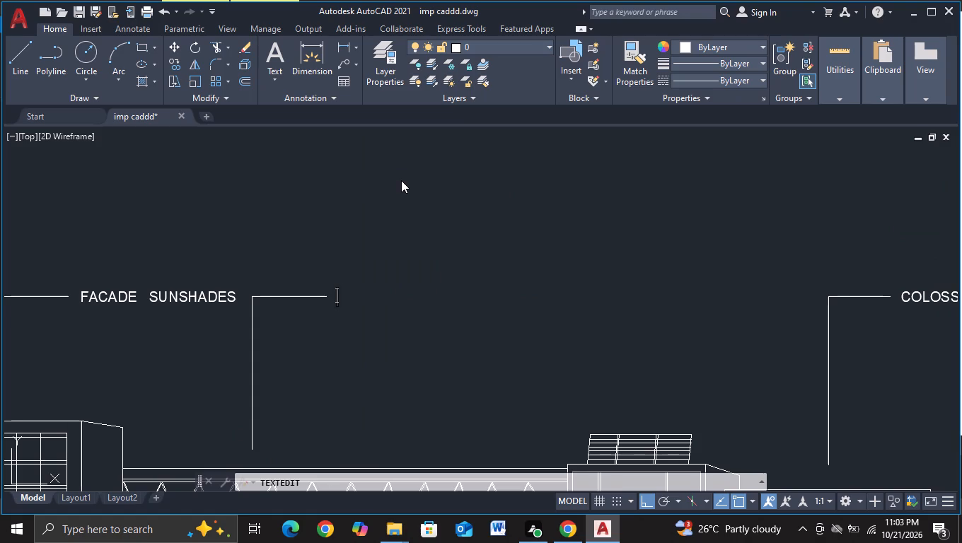
key(n)
text(ES)
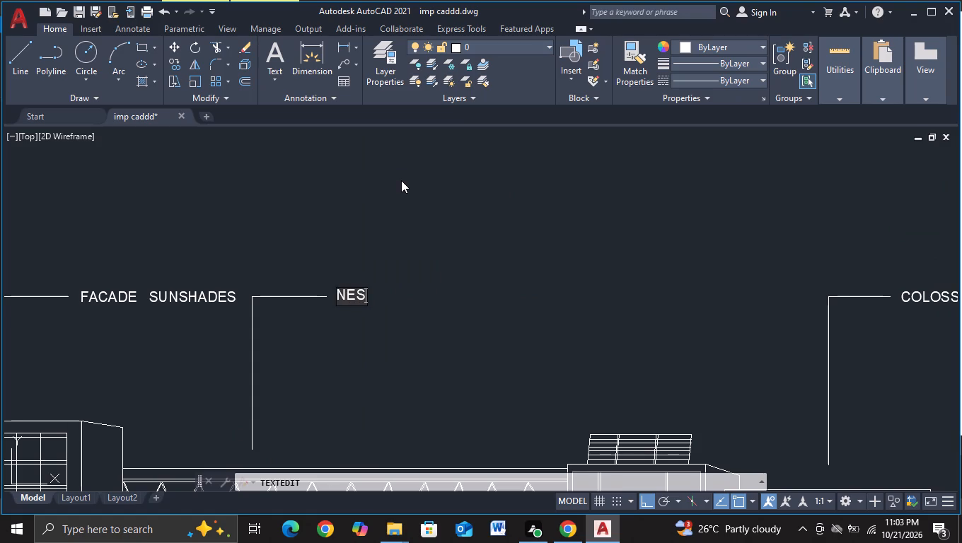
text(TED)
key(space)
key(space)
key(space)
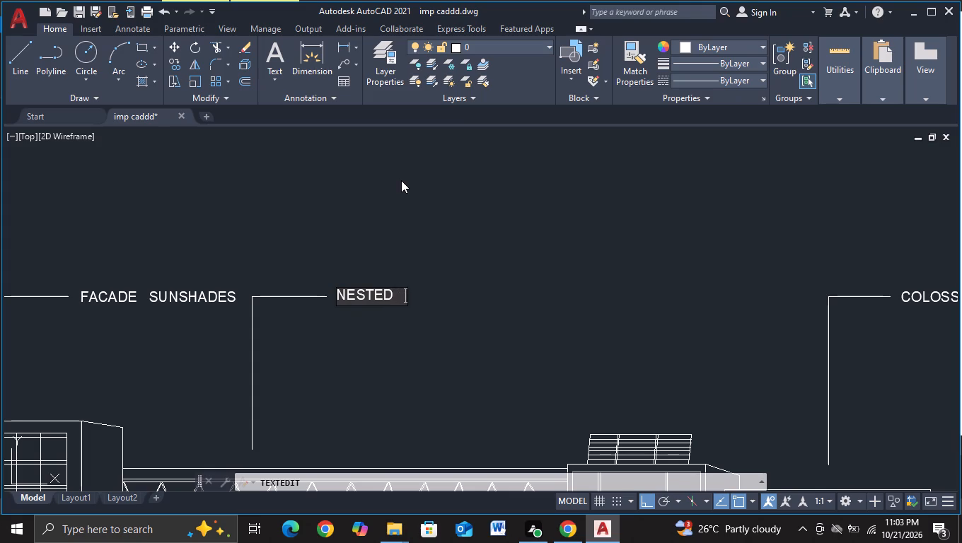
key(space)
key(BackSpace)
text(LAB)
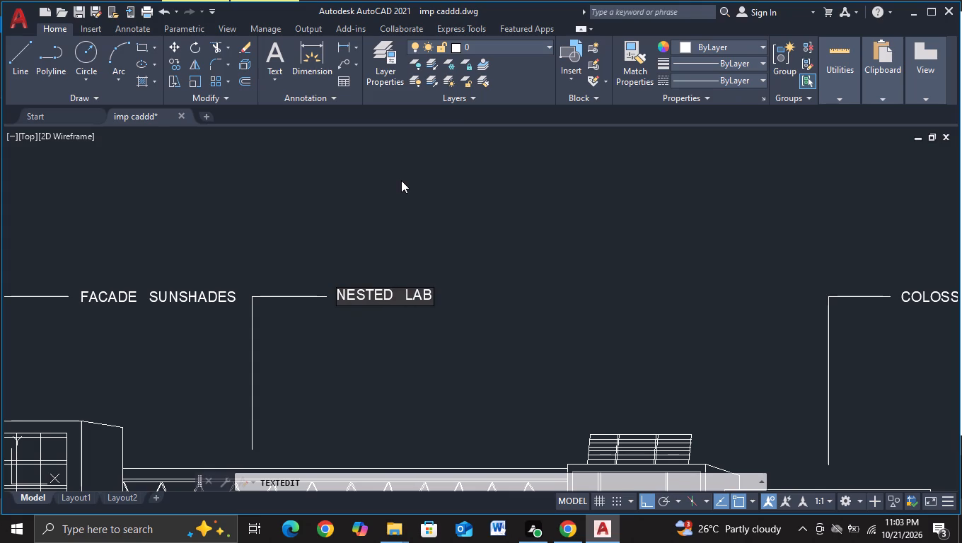
key(space)
key(space)
key(space)
text(CL)
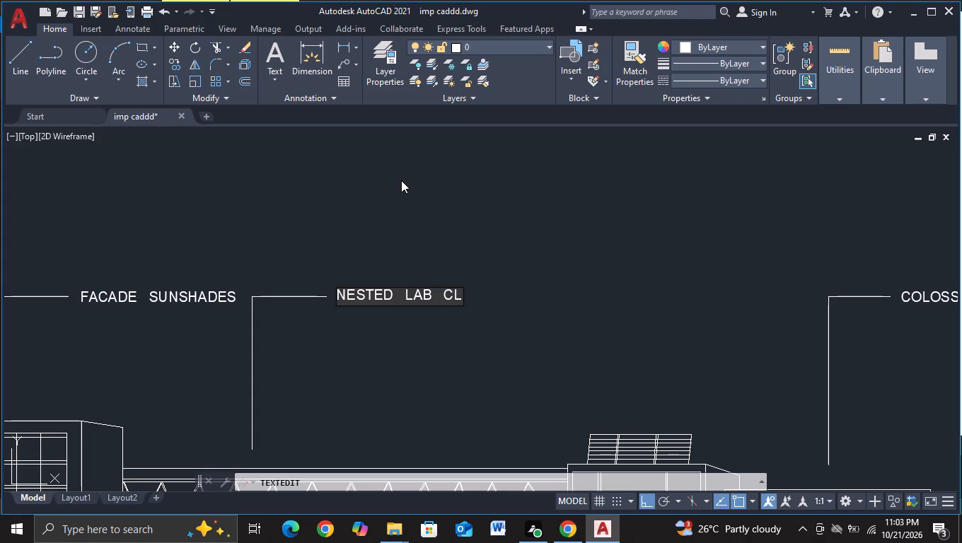
key(u)
text(STERS)
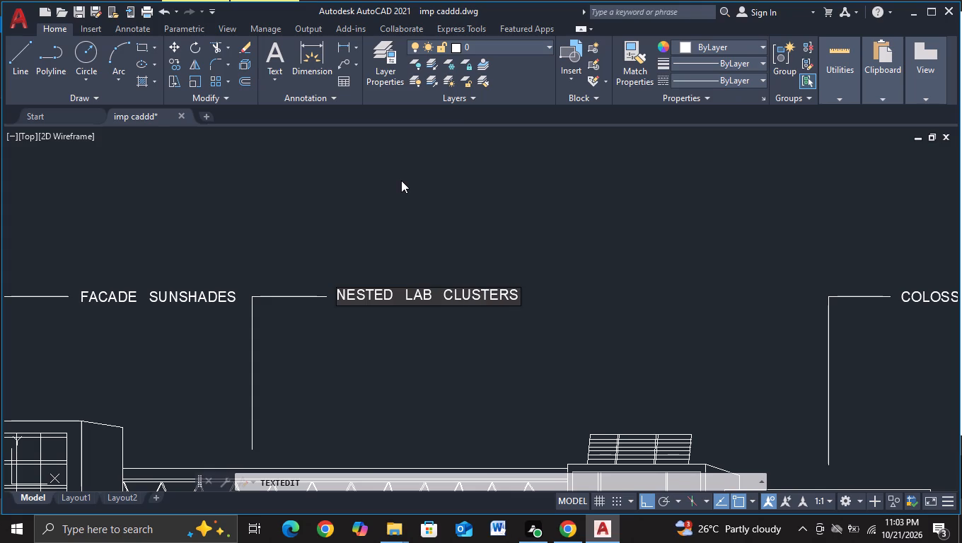
key(Return)
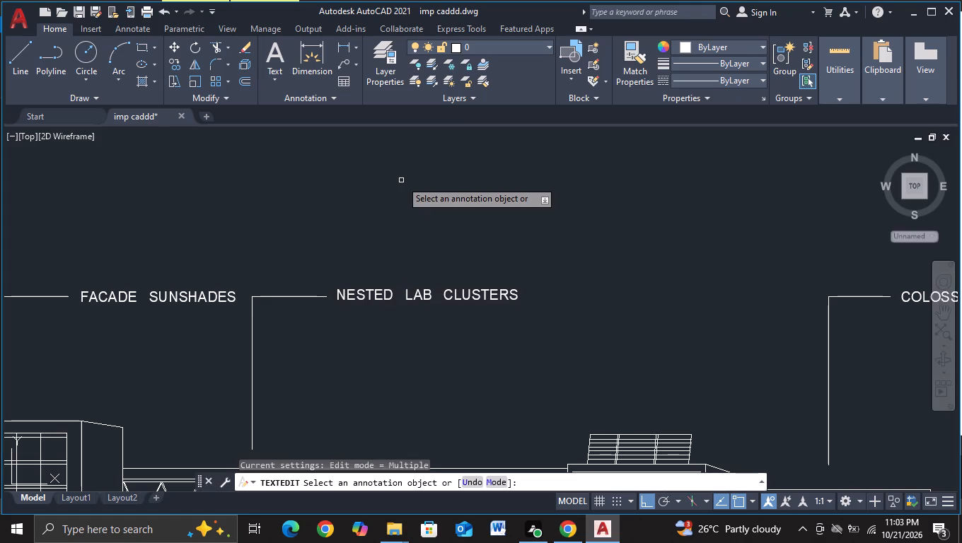
scroll(402, 180, down, 4)
scroll(448, 211, up, 2)
middle_drag(430, 206, 296, 278)
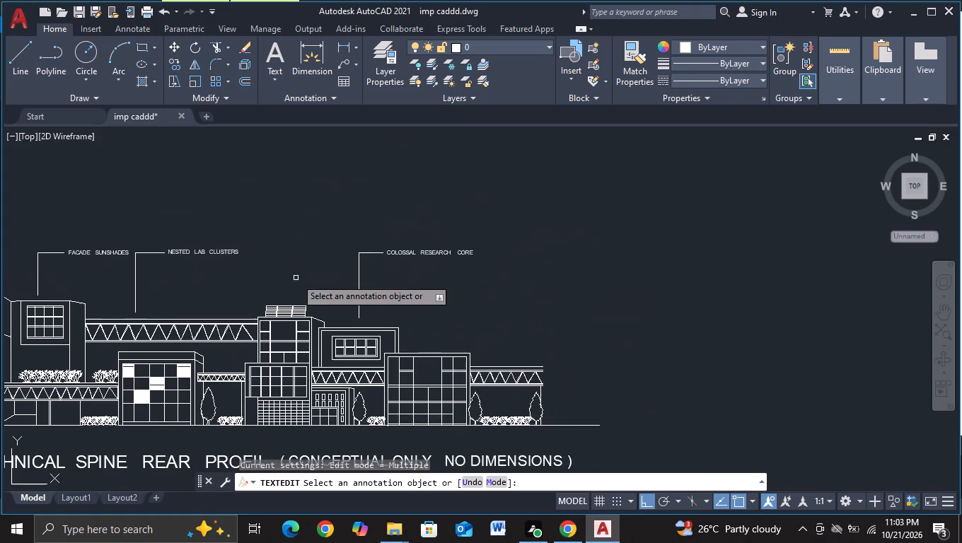
key(Escape)
Replace the remaining COLOSSAL RESEARCH CORE label above the rear profile's roof with SKY BRIDGE CONNECTIONS, keeping wide gaps between the words.
click(417, 252)
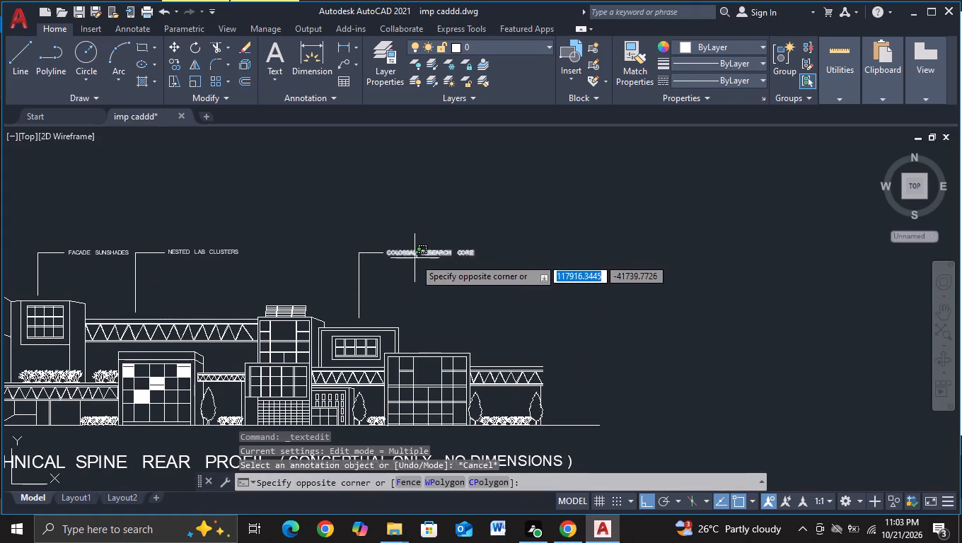
key(Escape)
click(407, 255)
right_click(407, 255)
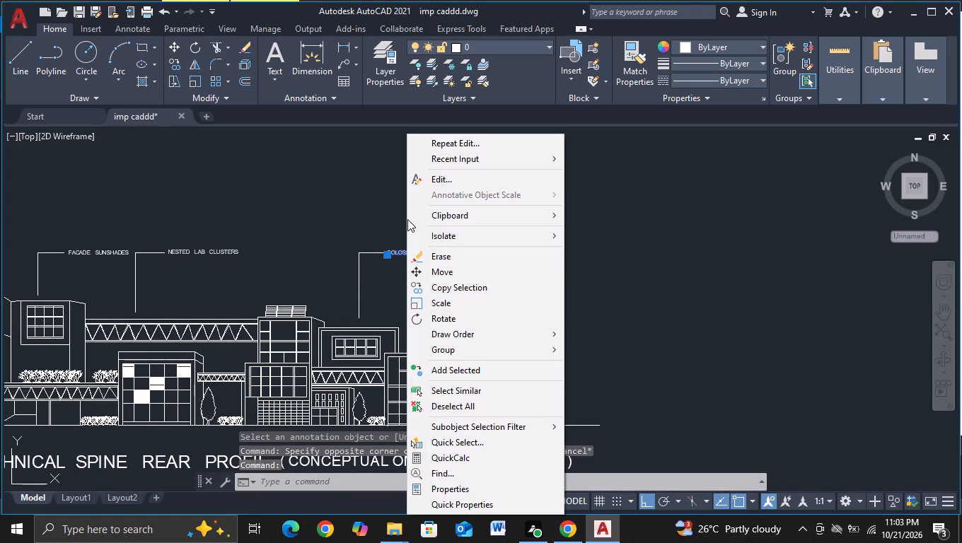
click(466, 173)
key(BackSpace)
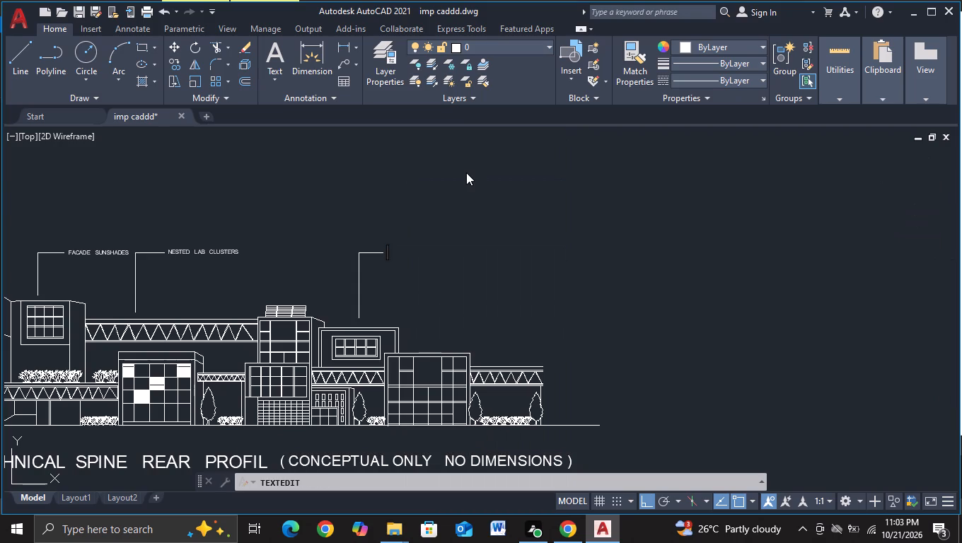
key(s)
text(KY)
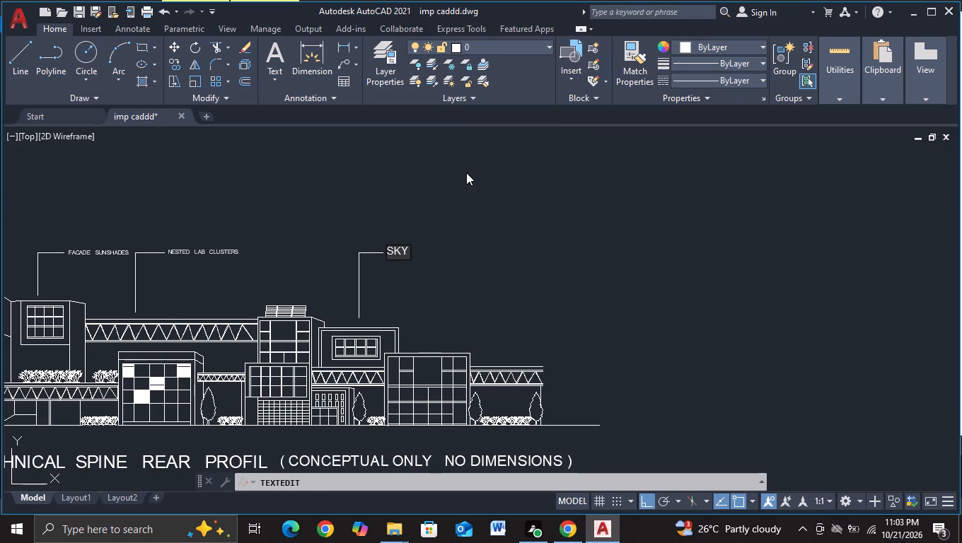
text(BRI)
key(BackSpace)
key(BackSpace)
key(BackSpace)
key(space)
key(space)
key(space)
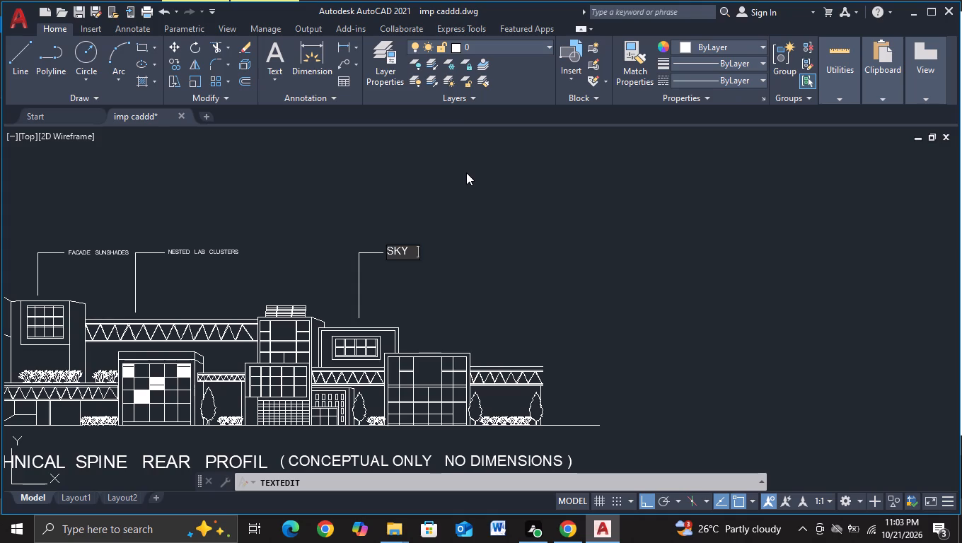
text(BRI)
text(DGE)
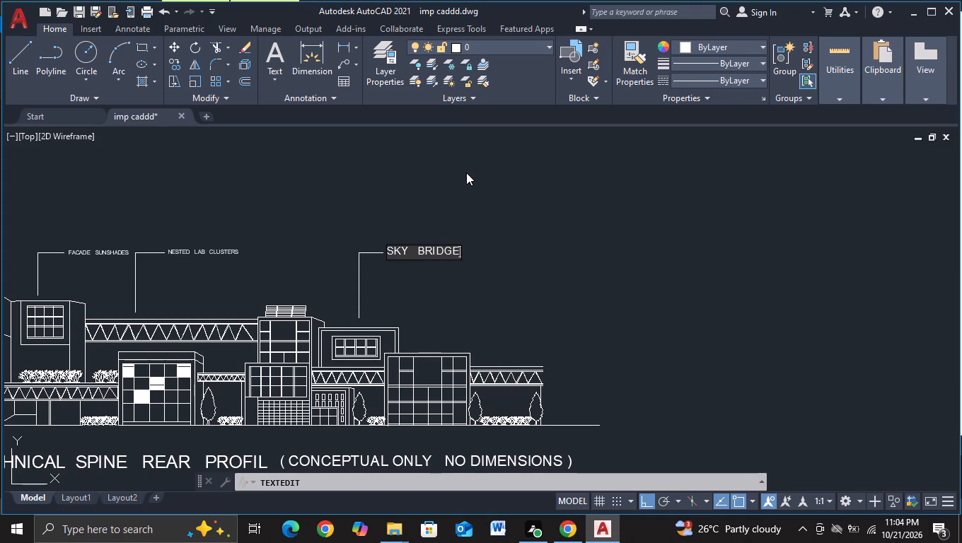
key(space)
key(space)
key(space)
text(CO)
text(NN)
text(ECTIONS)
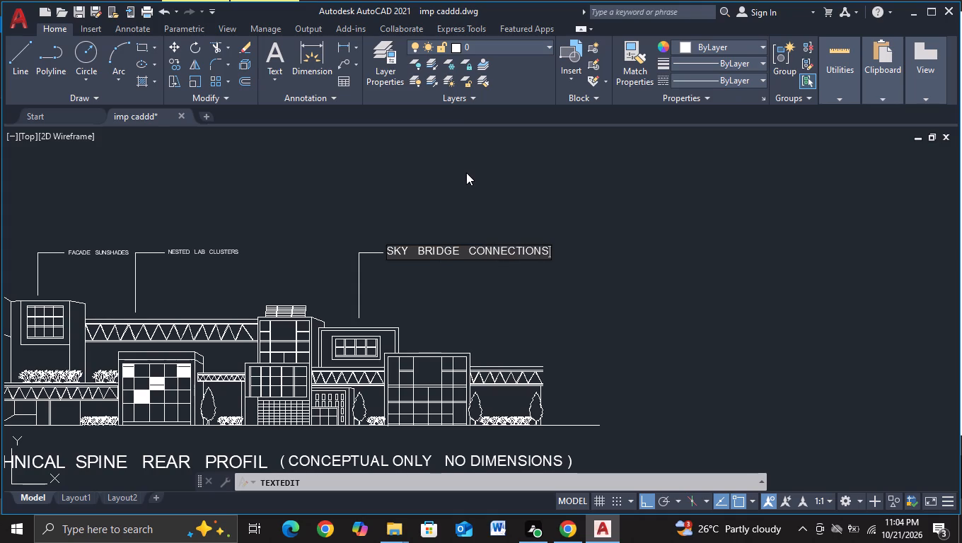
key(Return)
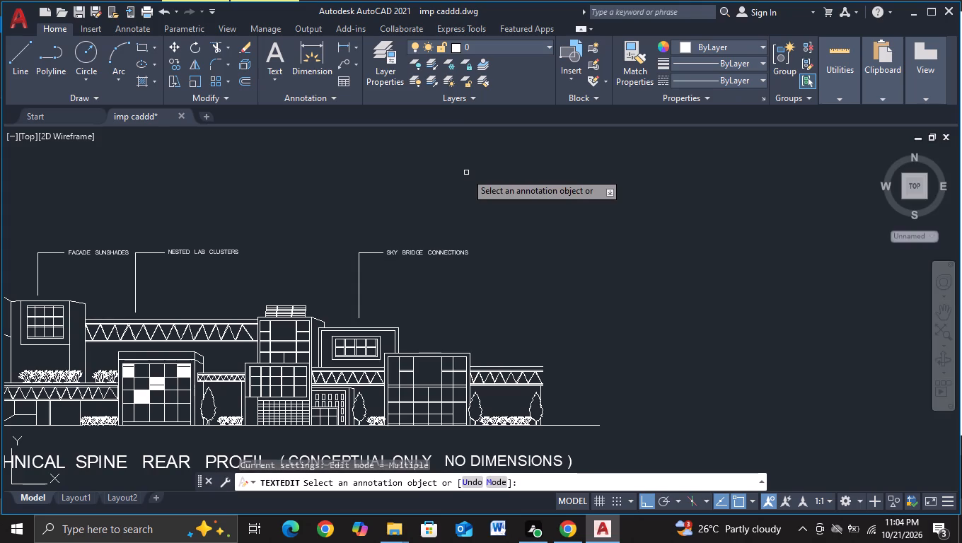
key(Escape)
Move the whole rear profile elevation, with its labels and title, about 1664 units straight down from the front facade.
scroll(526, 251, down, 1)
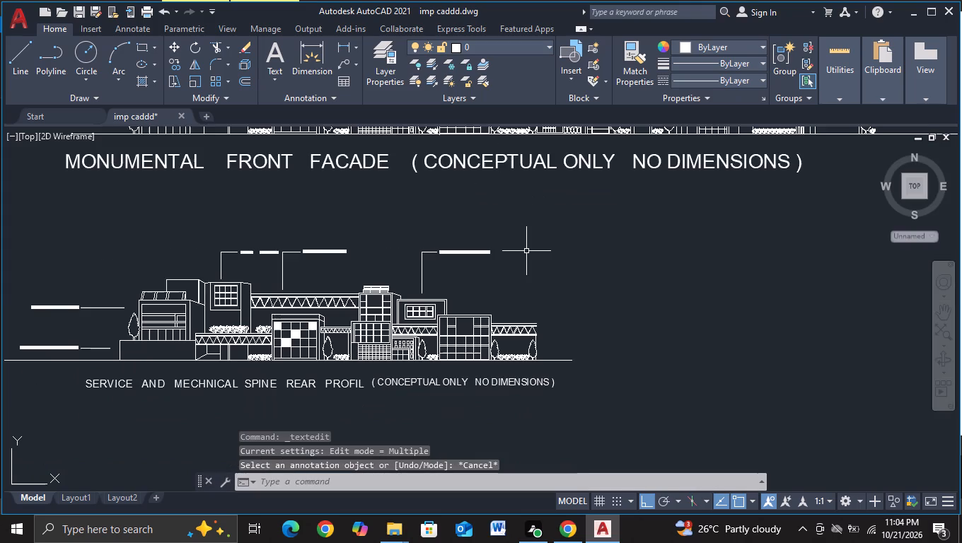
middle_drag(537, 252, 603, 233)
scroll(614, 240, down, 3)
scroll(623, 246, up, 3)
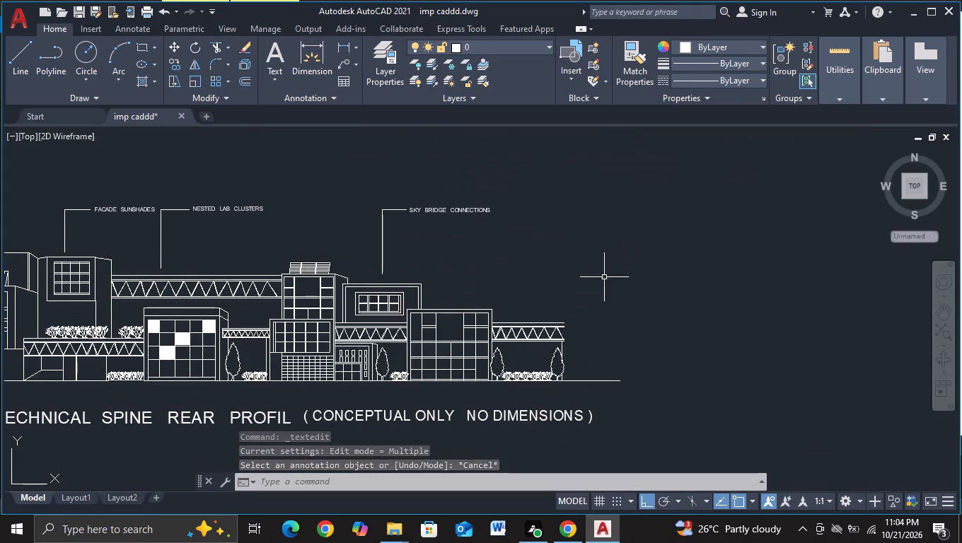
middle_drag(604, 277, 652, 250)
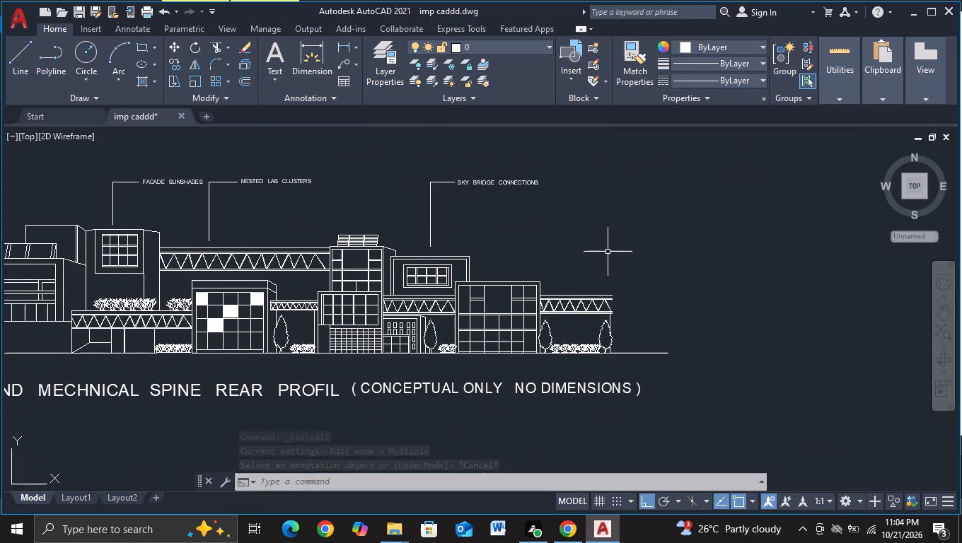
scroll(608, 252, down, 1)
middle_drag(157, 211, 239, 211)
scroll(239, 211, down, 1)
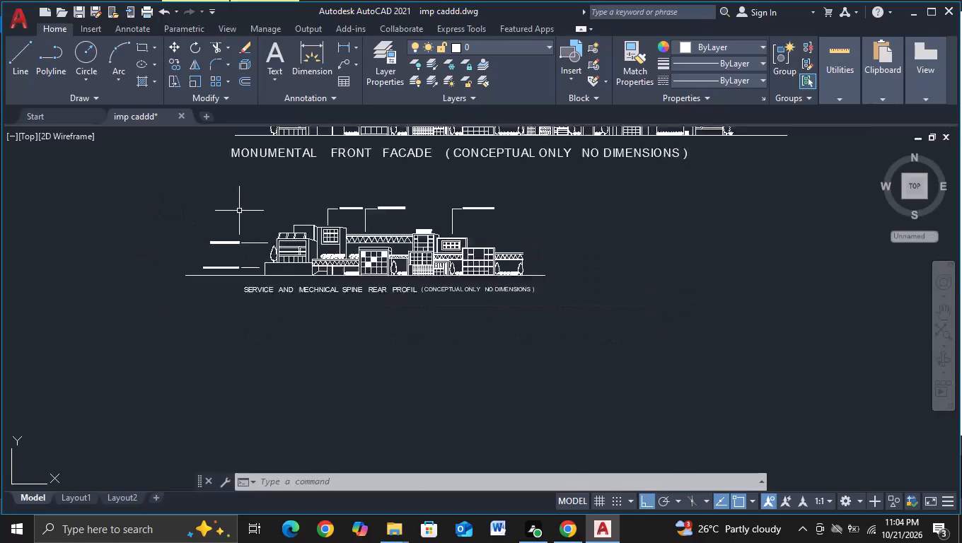
scroll(239, 211, down, 1)
click(199, 204)
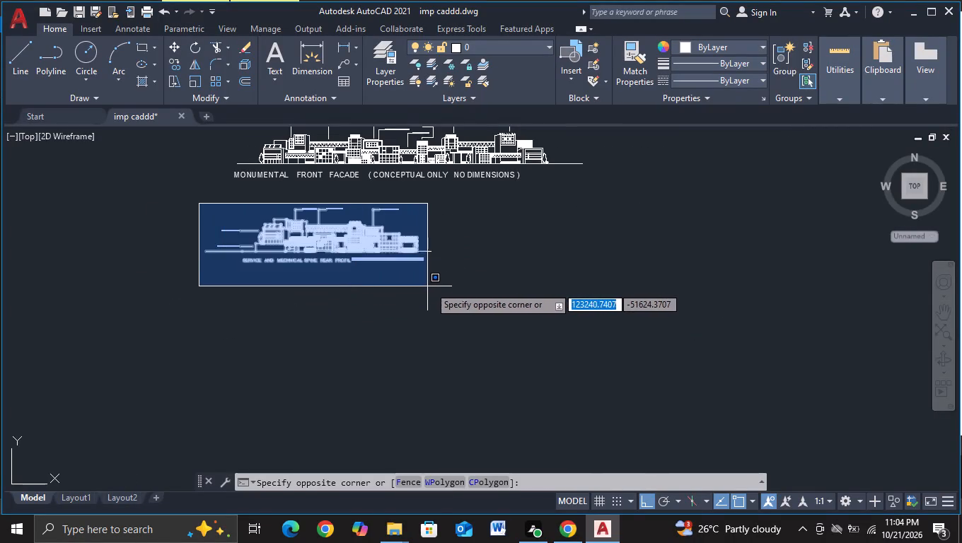
click(439, 286)
key(m)
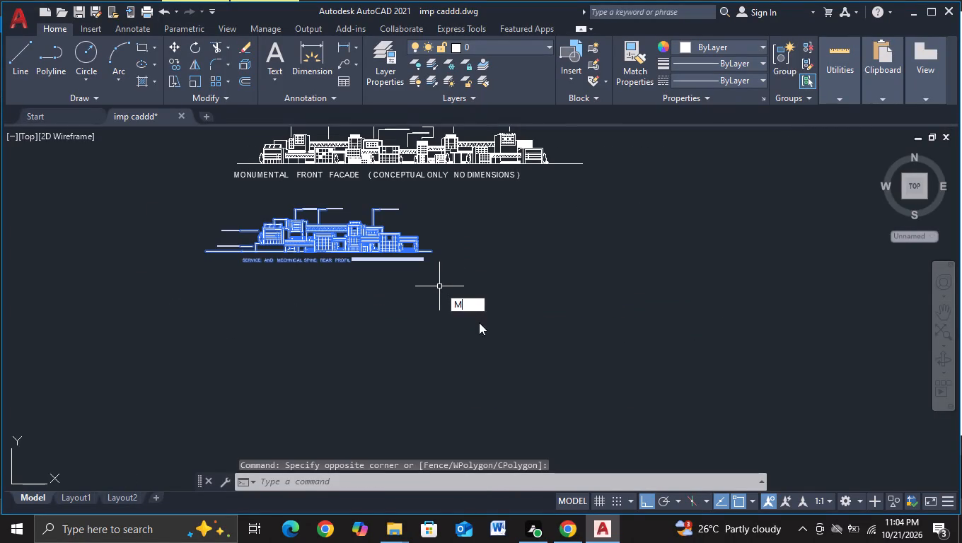
click(483, 322)
click(439, 269)
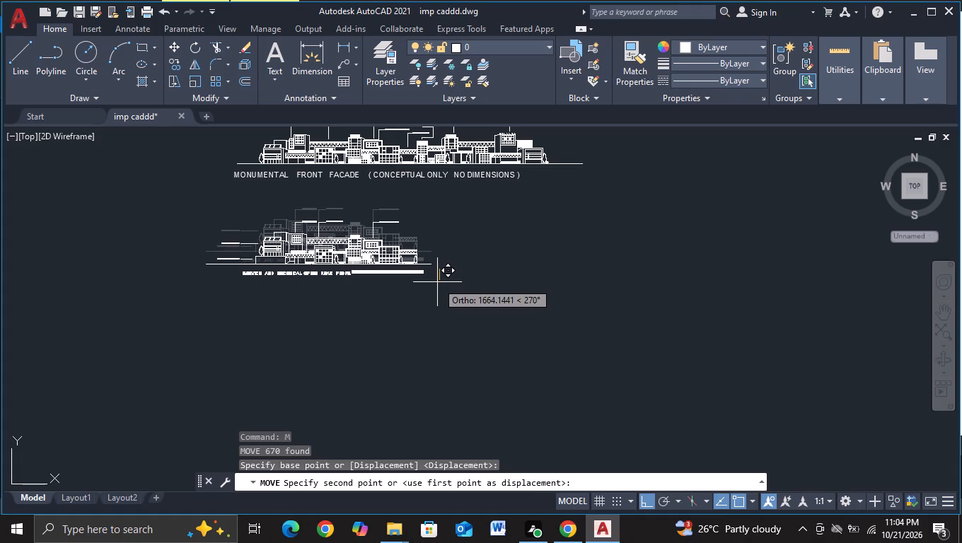
click(437, 282)
Scale up the whole rear profile elevation, with its labels and title, freehand by roughly a quarter.
click(189, 208)
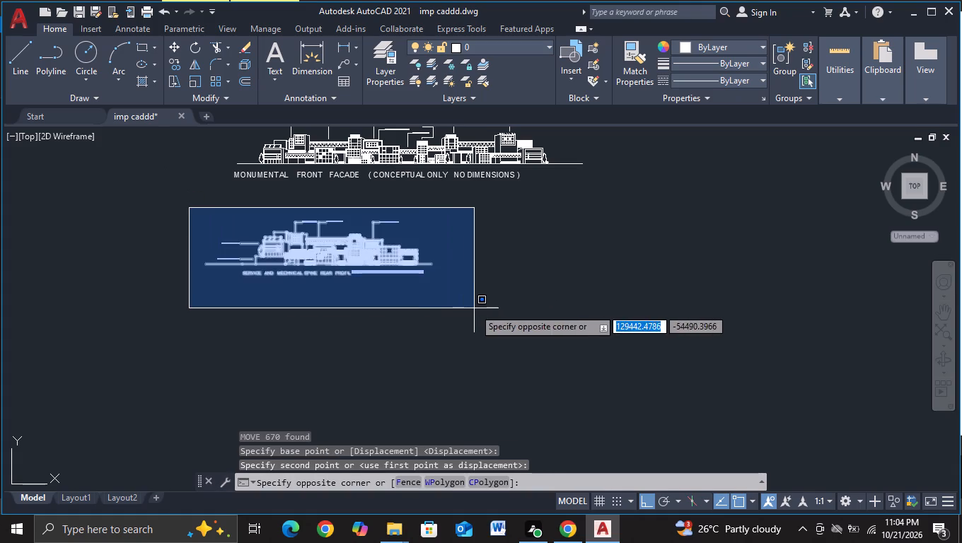
click(474, 308)
key(s)
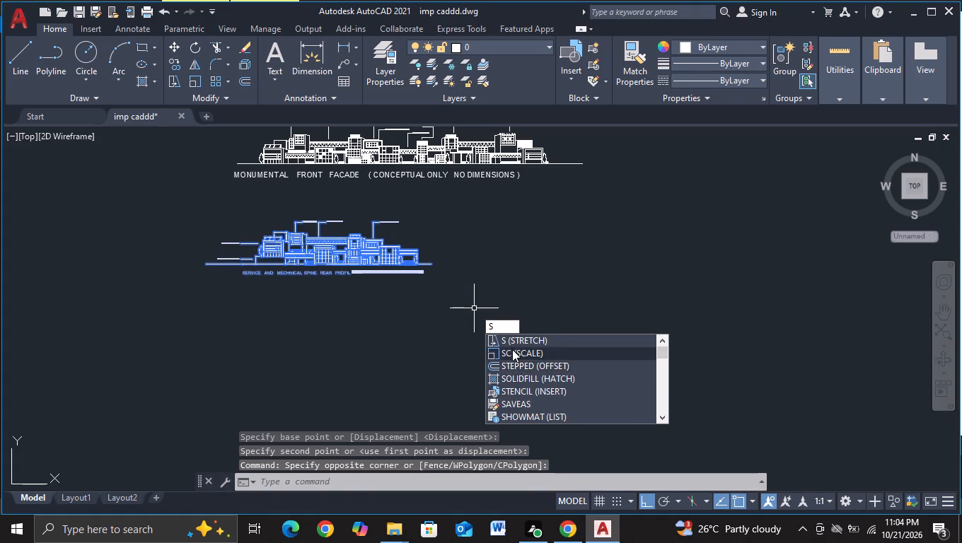
click(512, 349)
click(434, 319)
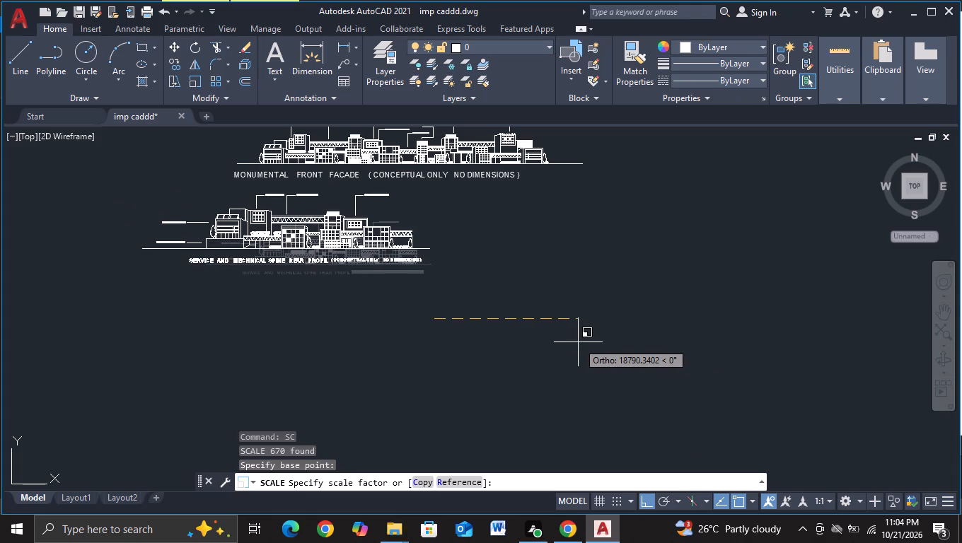
click(578, 342)
Move the enlarged rear profile elevation, labels and title about 5037 units at 324°, diagonally away from the front facade, with Ortho off.
middle_drag(429, 313, 553, 325)
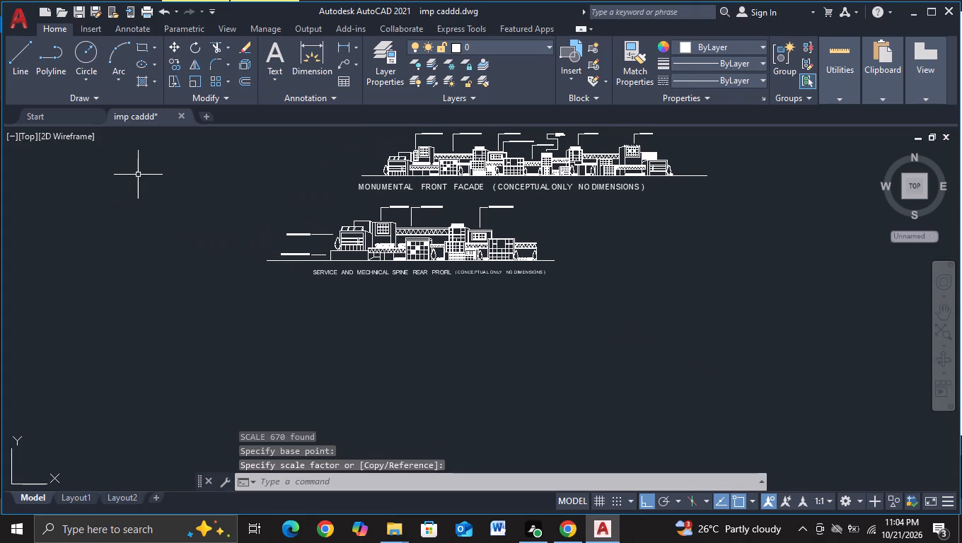
click(236, 184)
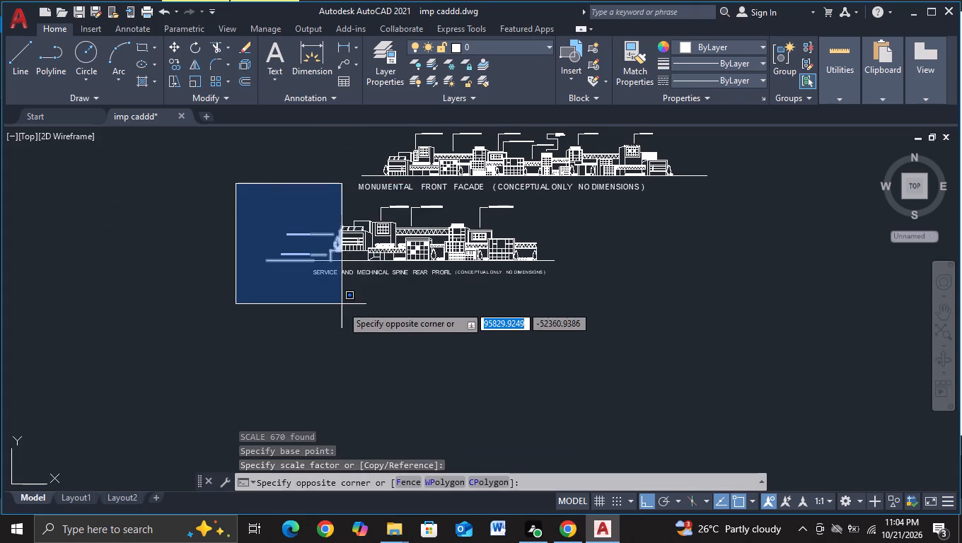
click(600, 346)
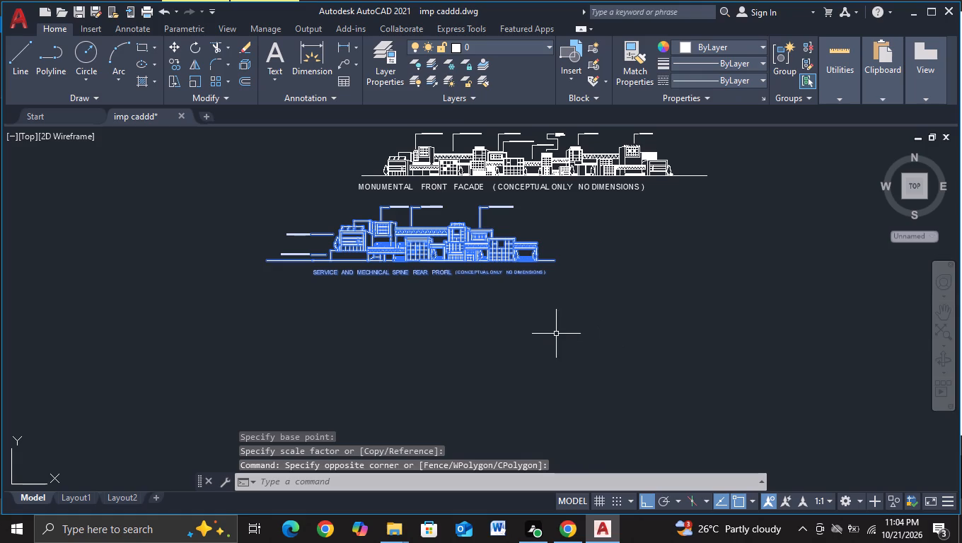
key(m)
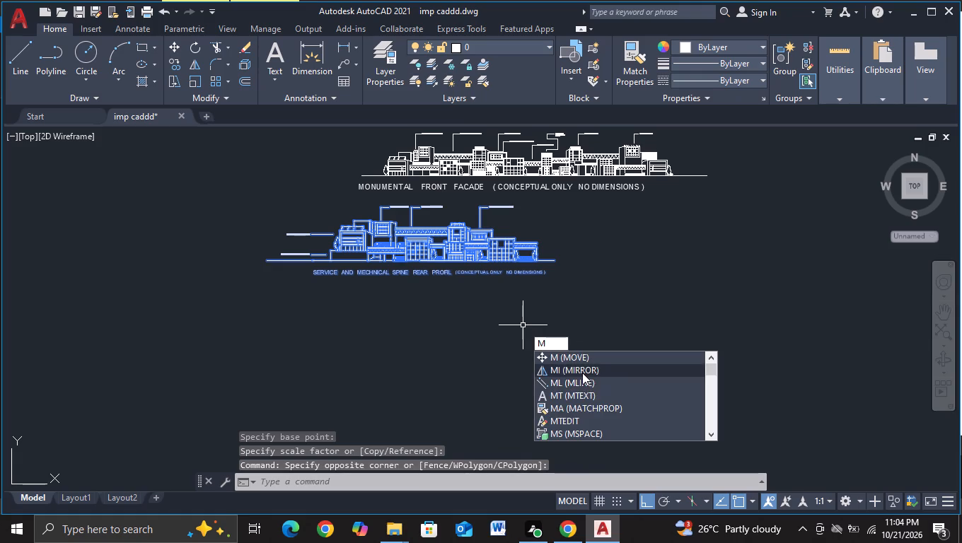
click(572, 358)
click(494, 267)
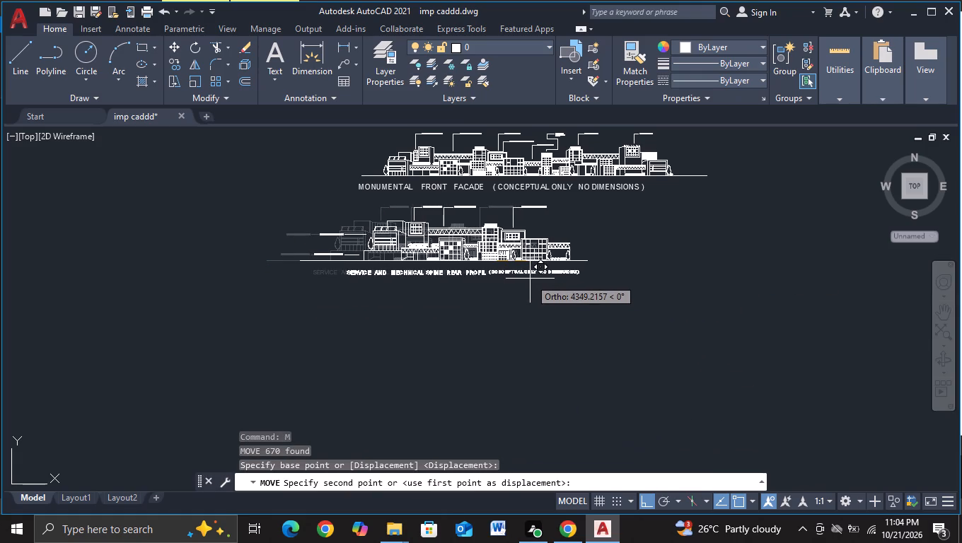
key(F8)
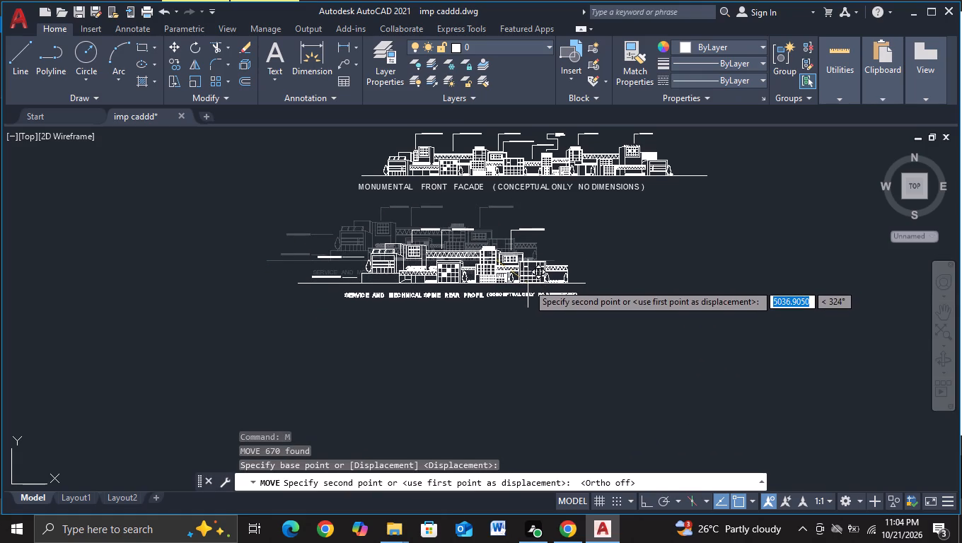
click(528, 284)
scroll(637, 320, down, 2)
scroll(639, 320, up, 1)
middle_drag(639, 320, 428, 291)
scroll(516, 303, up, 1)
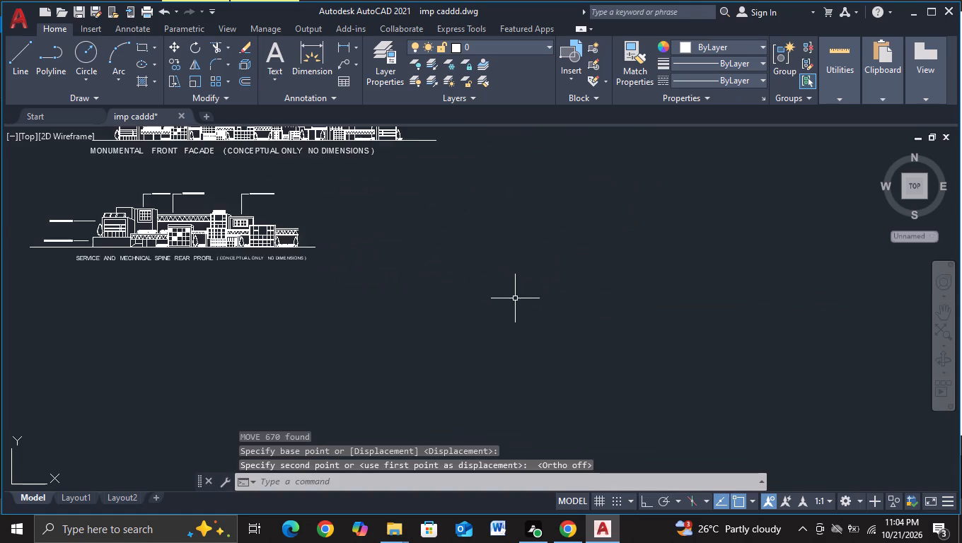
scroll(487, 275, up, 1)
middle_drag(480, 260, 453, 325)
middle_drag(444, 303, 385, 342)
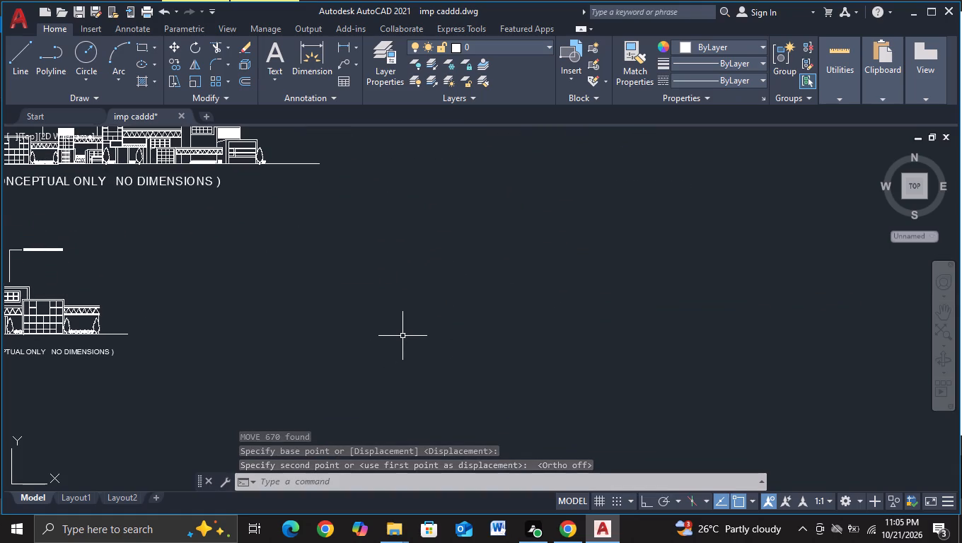
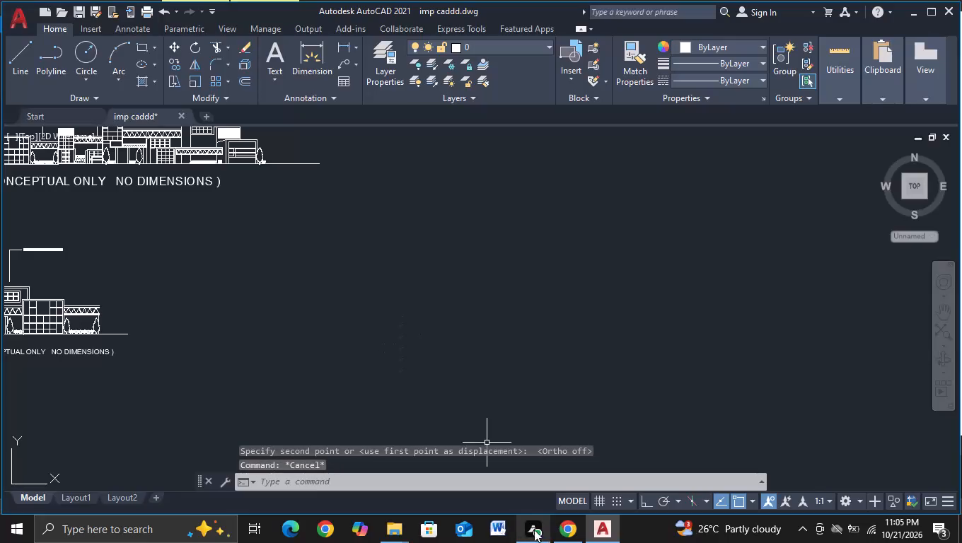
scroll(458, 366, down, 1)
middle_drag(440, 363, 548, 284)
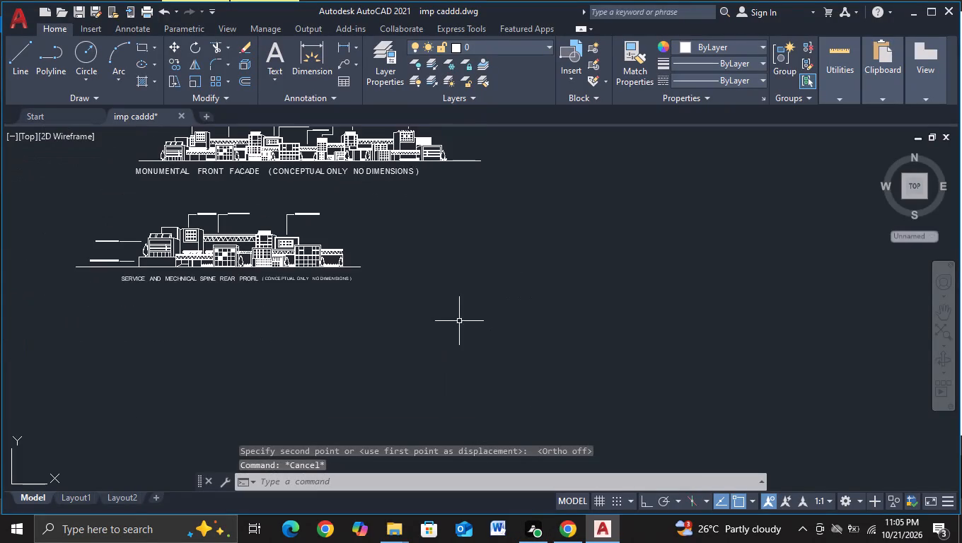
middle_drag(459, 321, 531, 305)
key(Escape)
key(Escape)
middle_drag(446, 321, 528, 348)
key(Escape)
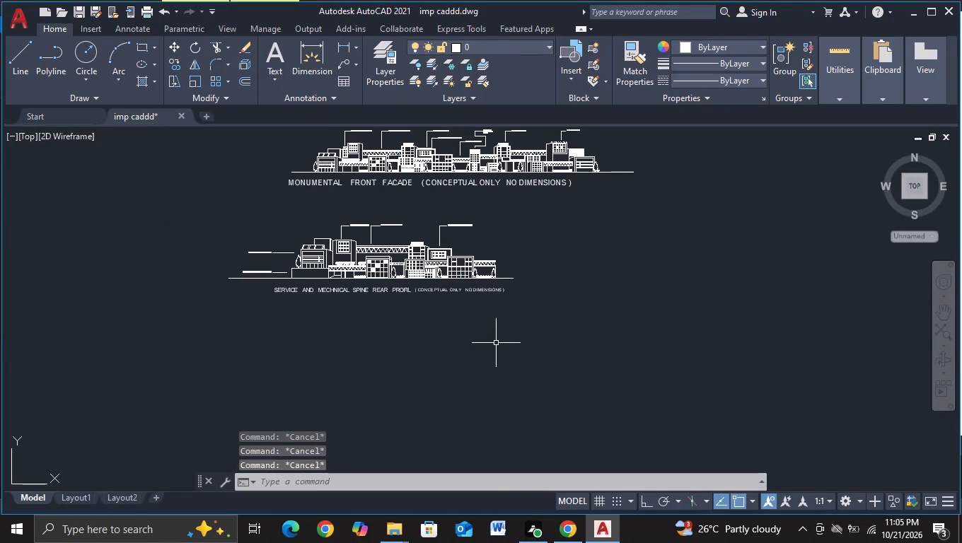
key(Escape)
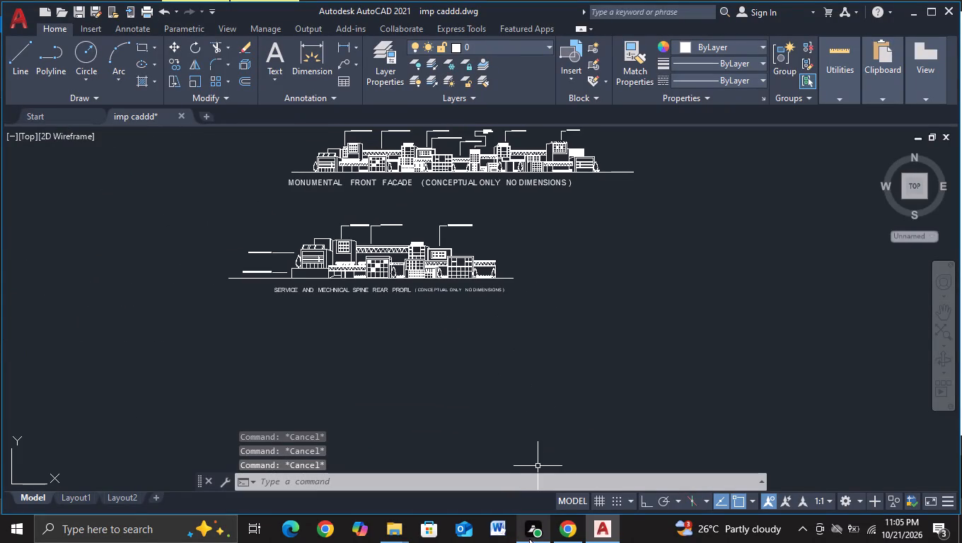
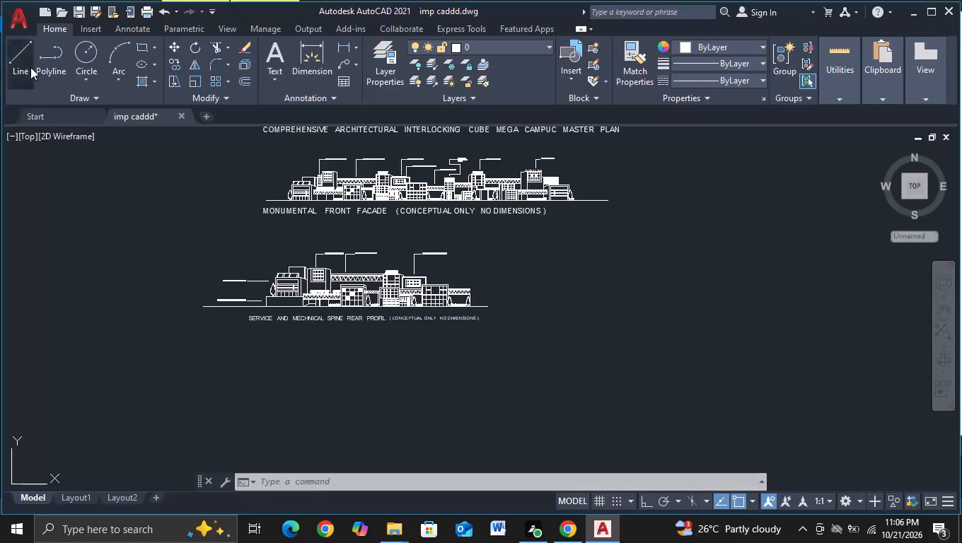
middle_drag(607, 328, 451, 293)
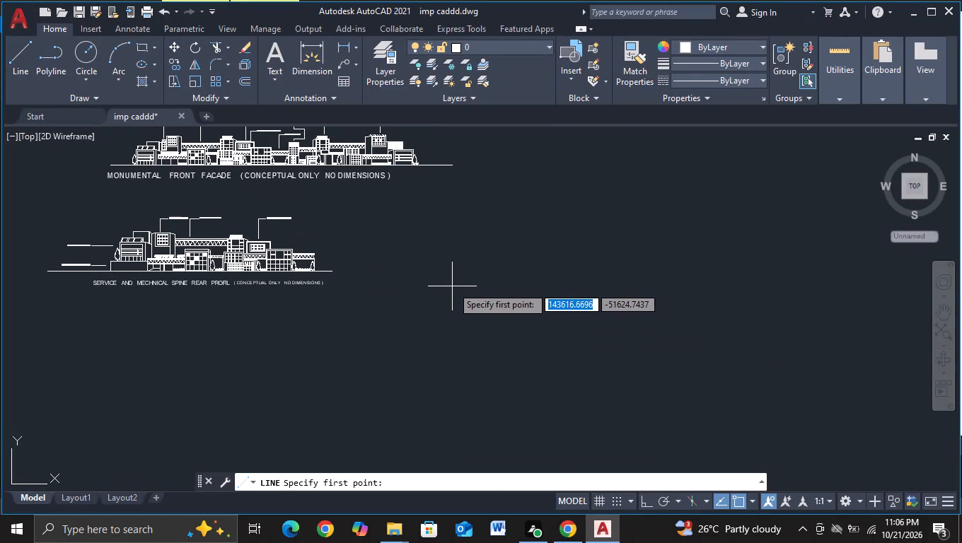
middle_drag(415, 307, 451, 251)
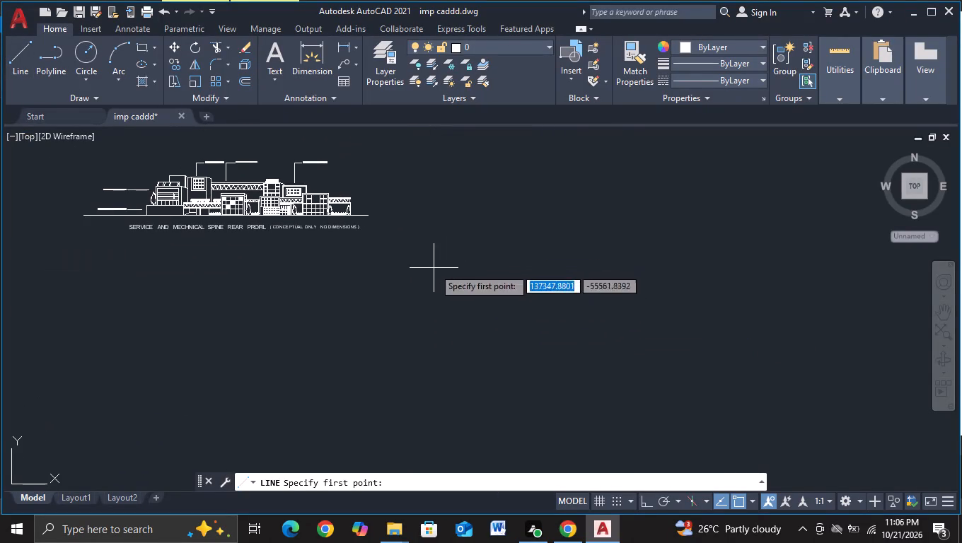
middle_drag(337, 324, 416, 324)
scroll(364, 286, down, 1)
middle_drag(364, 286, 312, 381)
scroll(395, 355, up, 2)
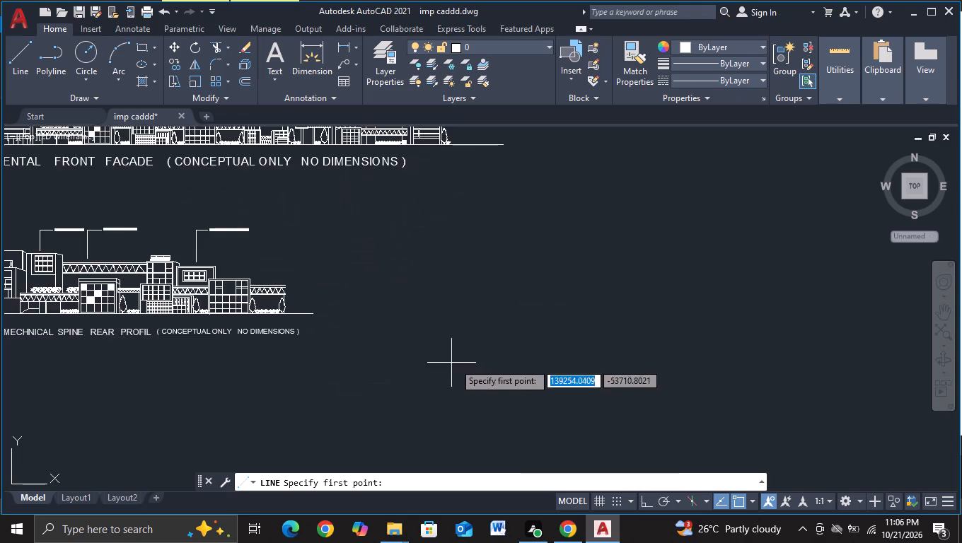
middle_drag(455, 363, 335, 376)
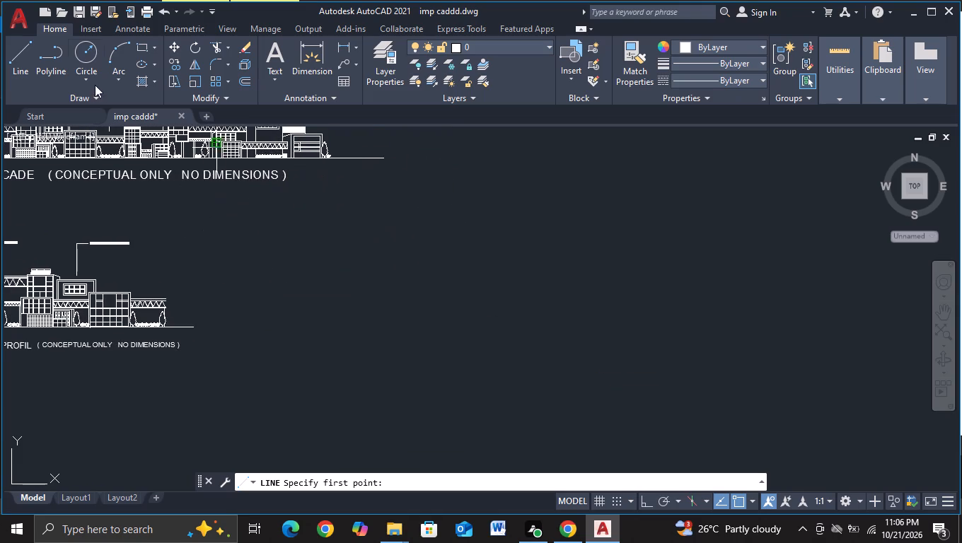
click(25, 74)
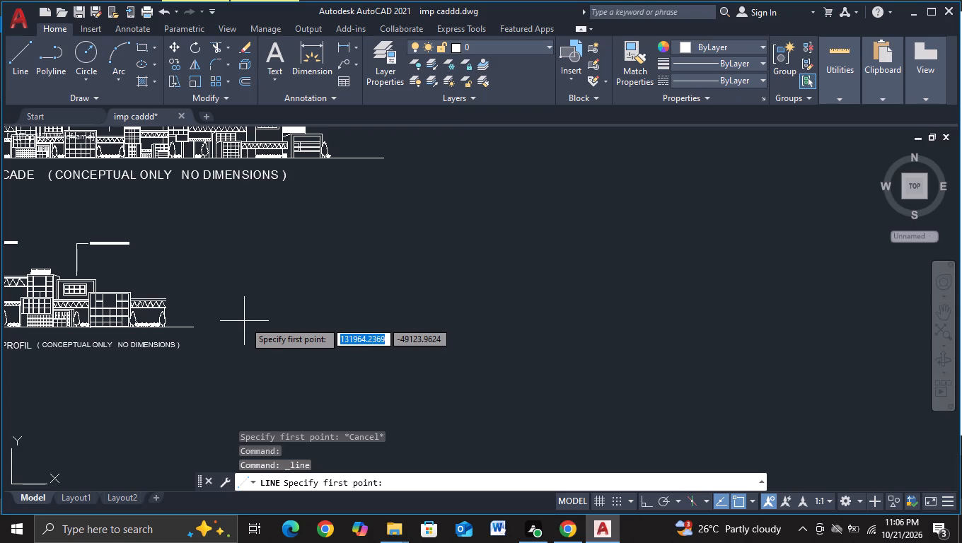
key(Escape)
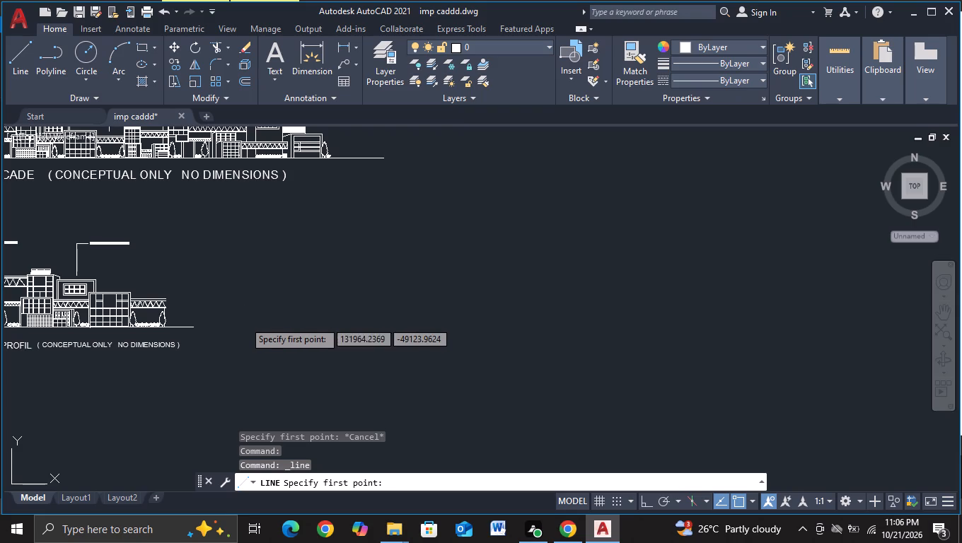
Examine the eastern half of the MONUMENTAL FRONT FACADE elevation, its buildings and its callouts.
scroll(244, 316, down, 2)
scroll(289, 230, down, 1)
scroll(297, 240, up, 3)
middle_drag(228, 269, 396, 300)
scroll(364, 305, up, 2)
middle_drag(224, 402, 313, 398)
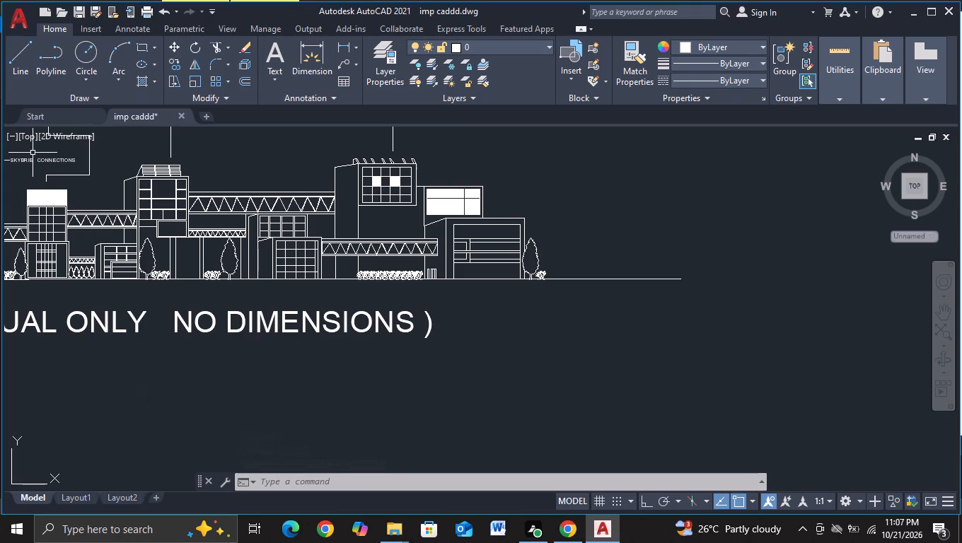
scroll(133, 430, down, 1)
middle_drag(124, 427, 167, 392)
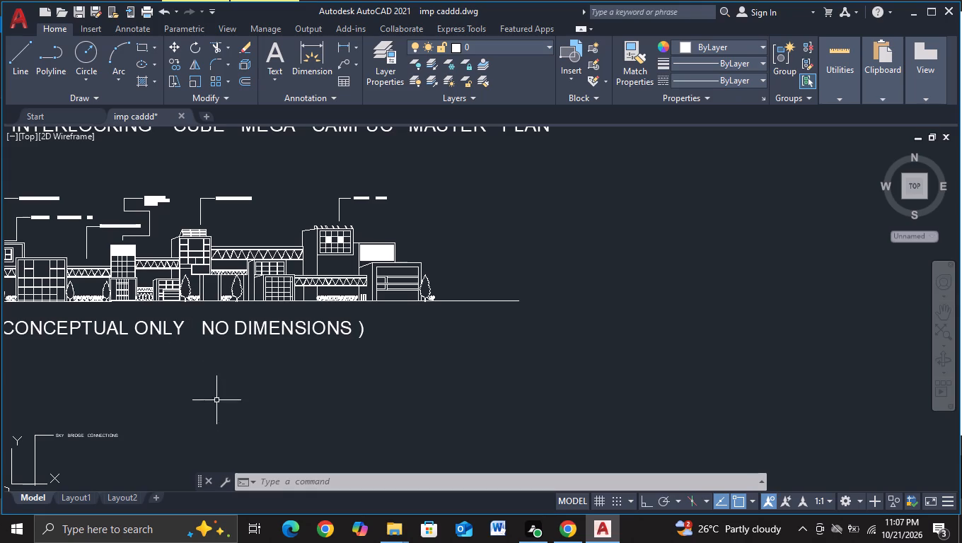
middle_drag(215, 406, 264, 393)
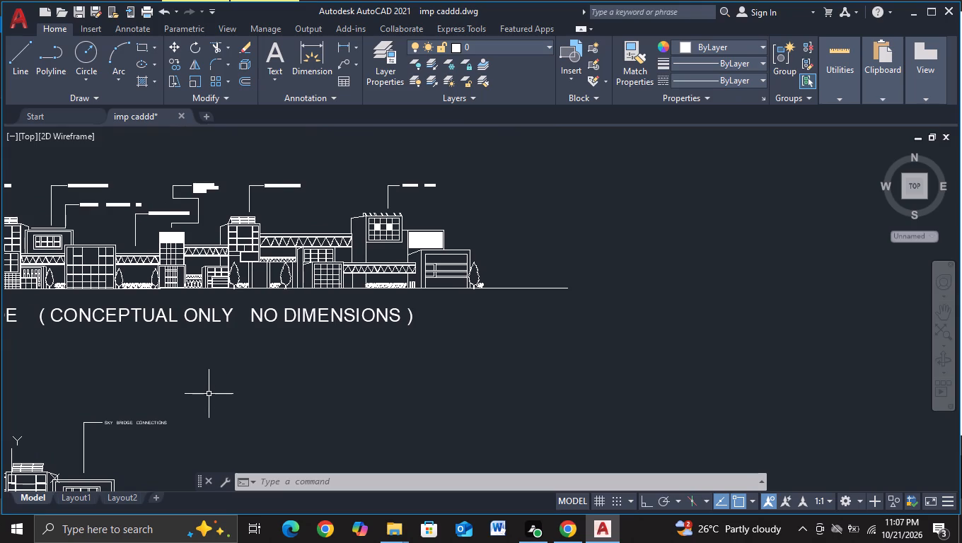
middle_drag(209, 394, 216, 414)
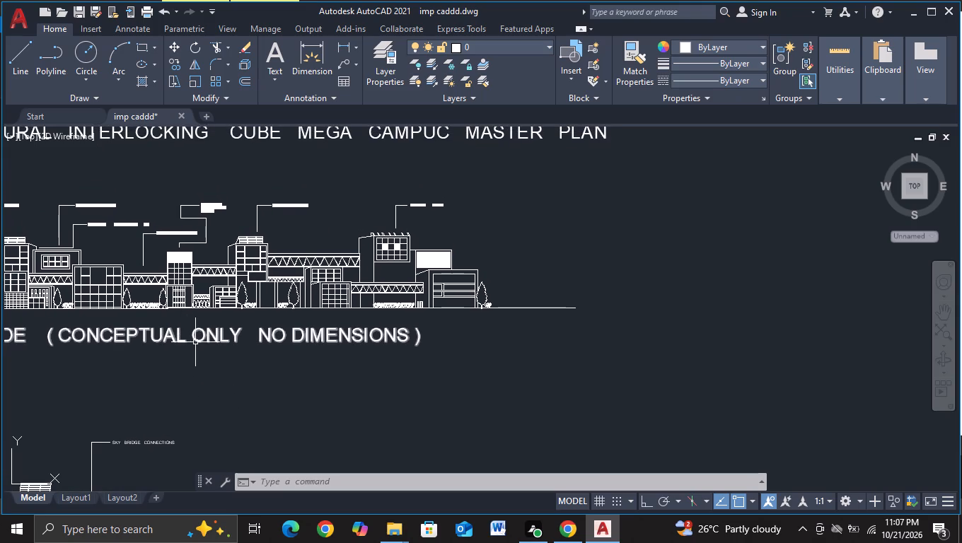
scroll(204, 294, up, 1)
scroll(118, 239, up, 1)
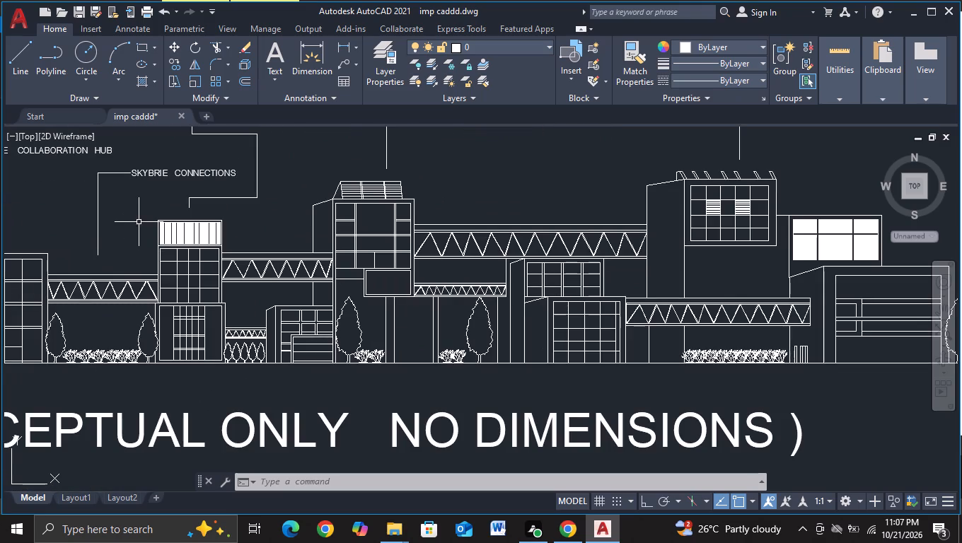
middle_drag(138, 234, 158, 282)
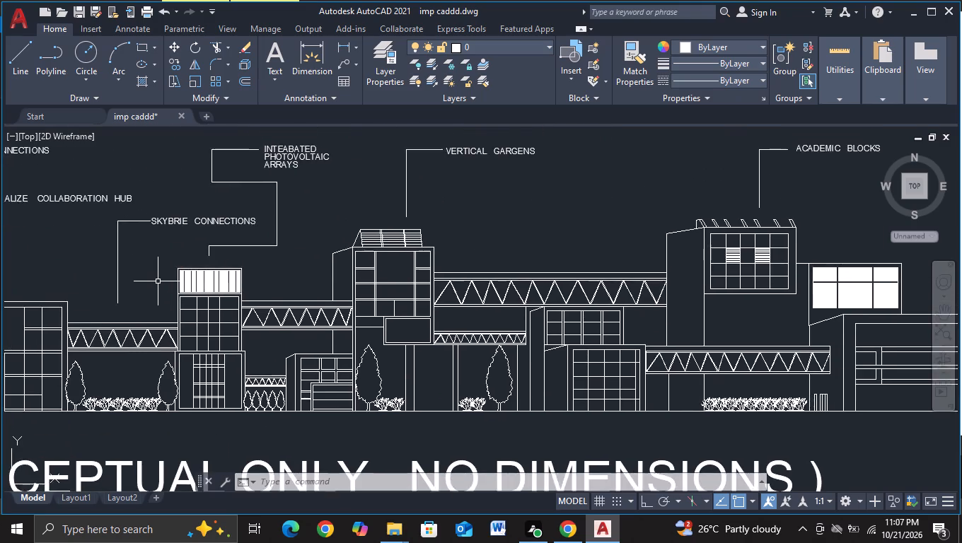
scroll(158, 281, down, 1)
Copy the front facade's buildings from the photovoltaic-roofed tower to the academic block, with adjoining sky bridges and planting, into empty space beside the rear profile.
click(158, 219)
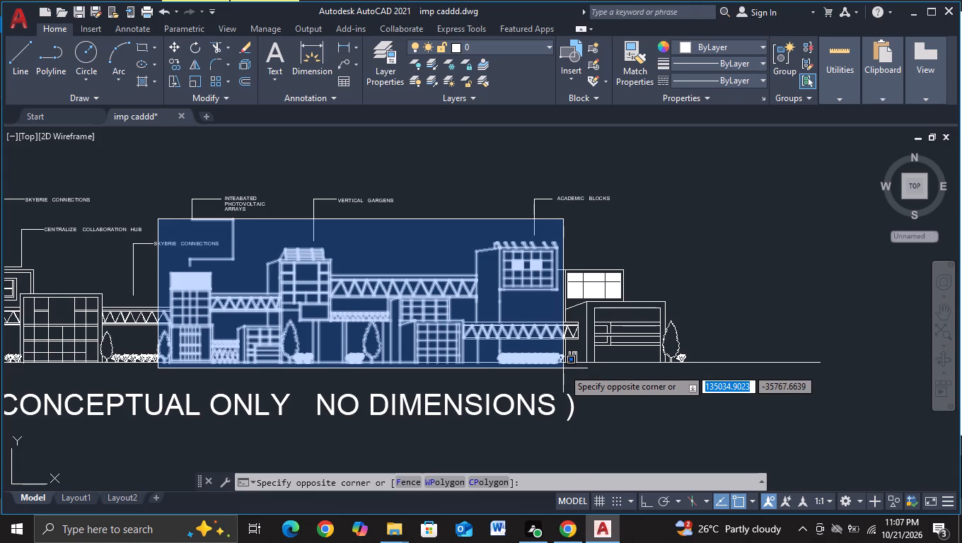
click(563, 368)
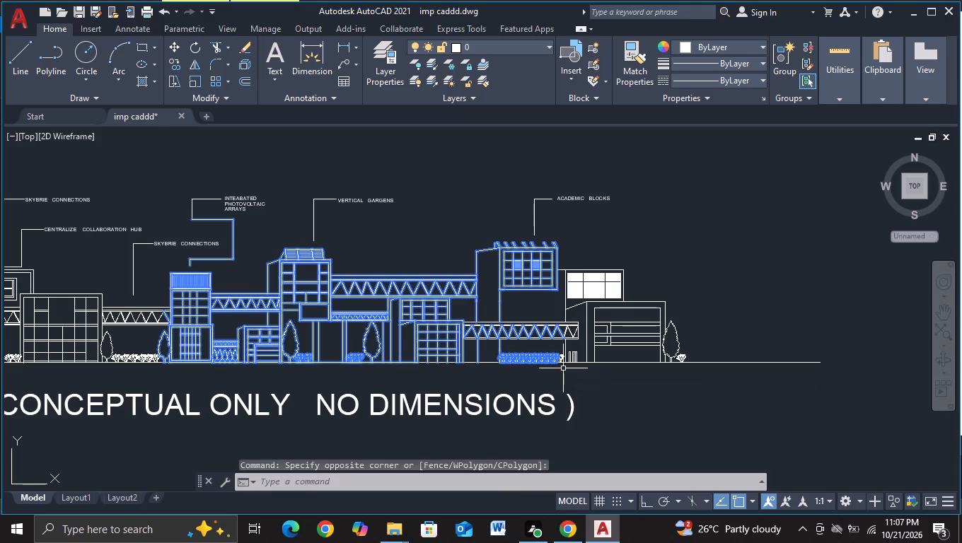
scroll(574, 384, up, 2)
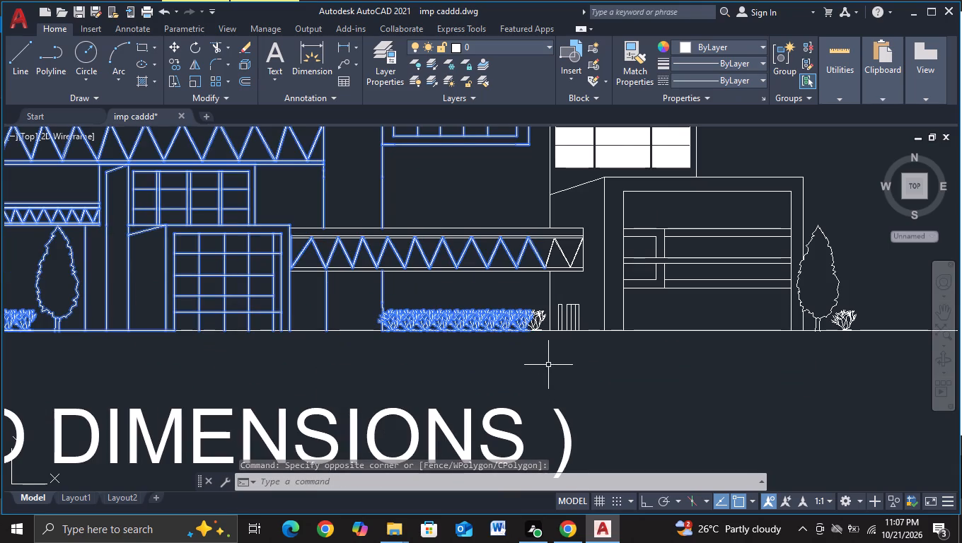
click(538, 320)
scroll(560, 351, down, 2)
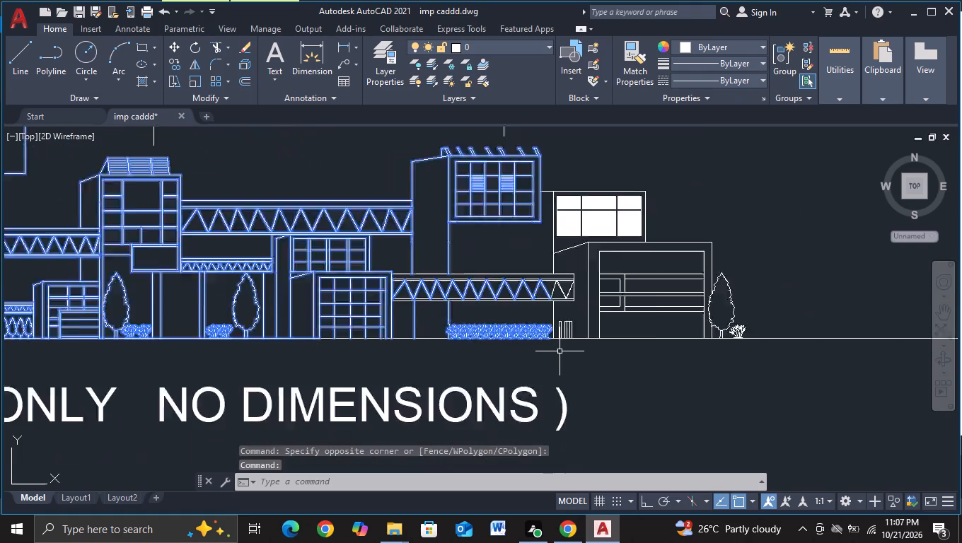
scroll(564, 365, up, 2)
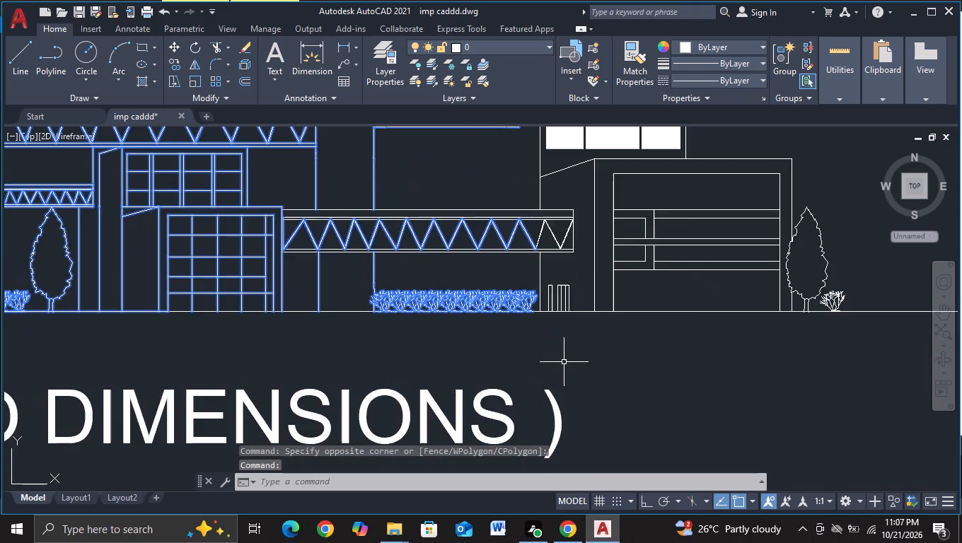
scroll(484, 332, up, 1)
middle_drag(444, 256, 484, 358)
drag(469, 197, 469, 207)
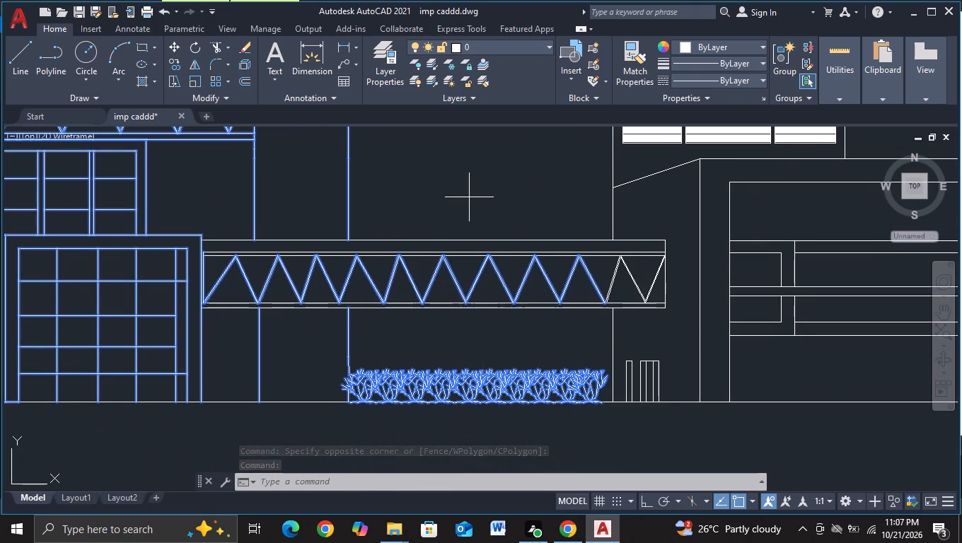
drag(469, 207, 438, 348)
scroll(449, 339, down, 2)
scroll(538, 370, up, 1)
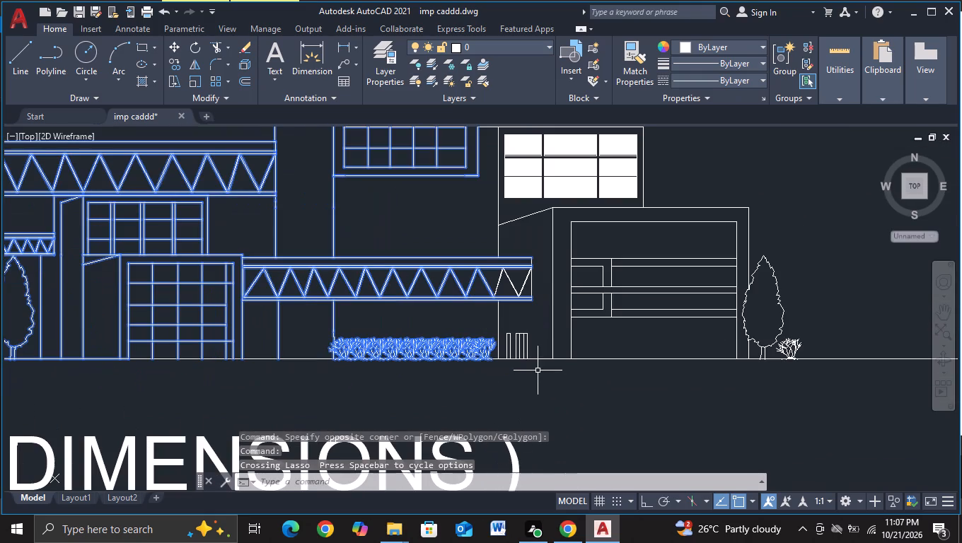
click(498, 279)
scroll(563, 382, down, 2)
middle_drag(564, 385, 641, 349)
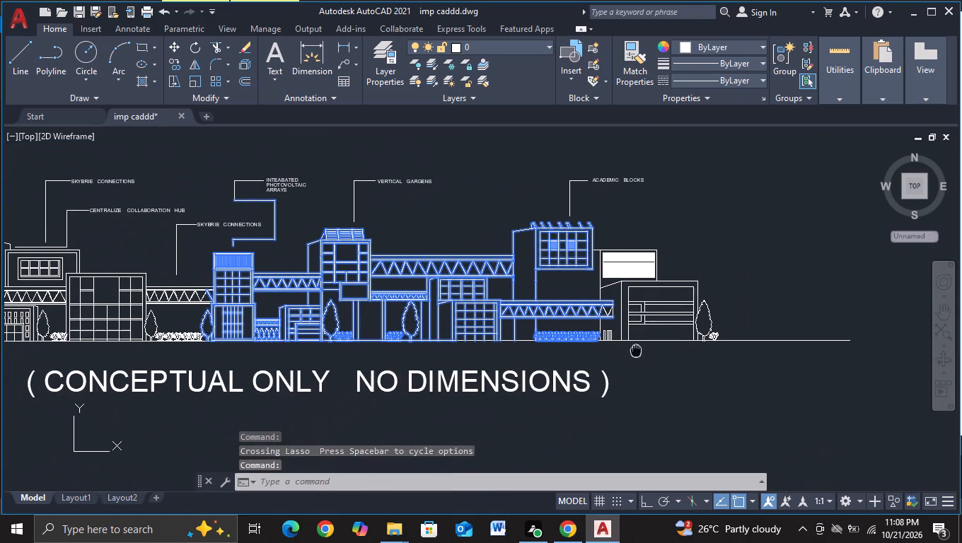
middle_drag(641, 349, 642, 349)
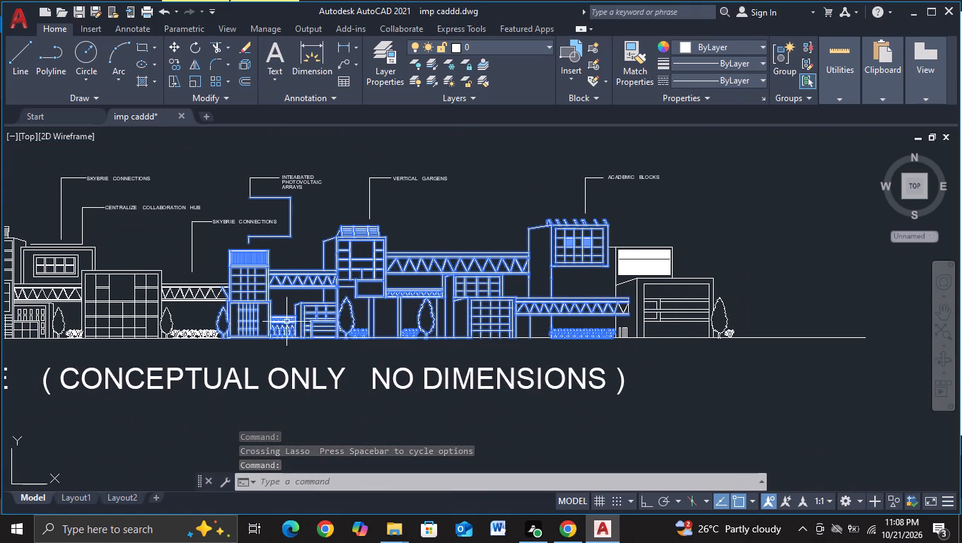
scroll(266, 334, up, 2)
middle_drag(224, 383, 376, 383)
middle_drag(305, 360, 310, 372)
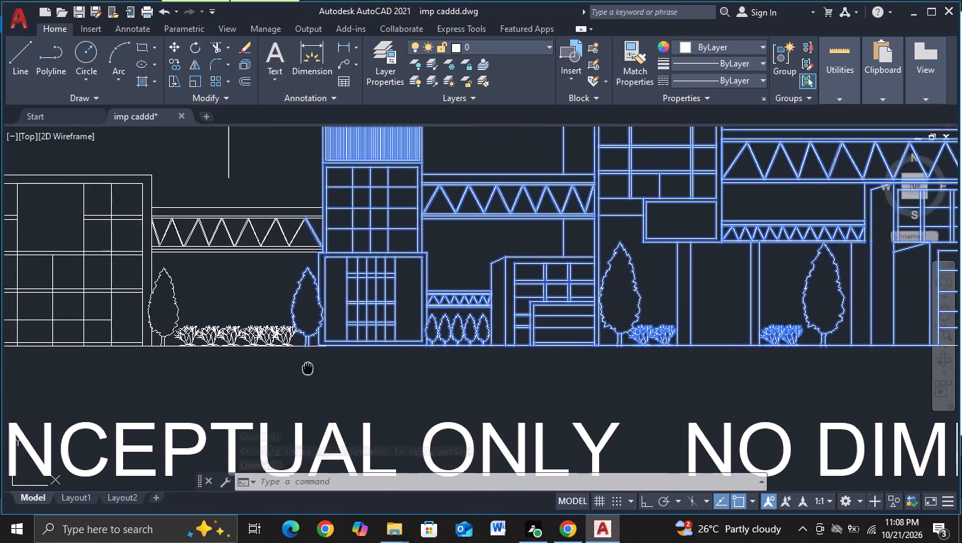
middle_drag(310, 372, 315, 385)
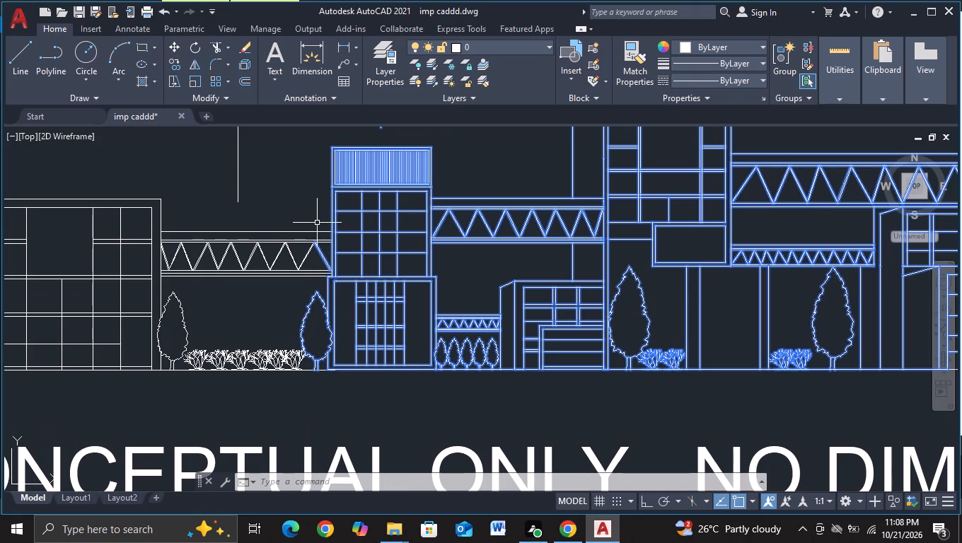
drag(317, 222, 309, 286)
click(304, 259)
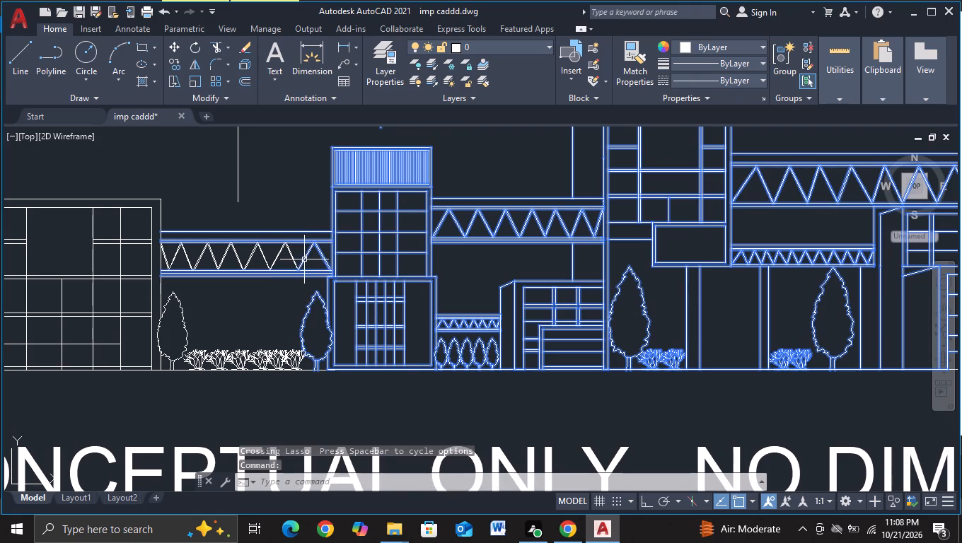
click(289, 255)
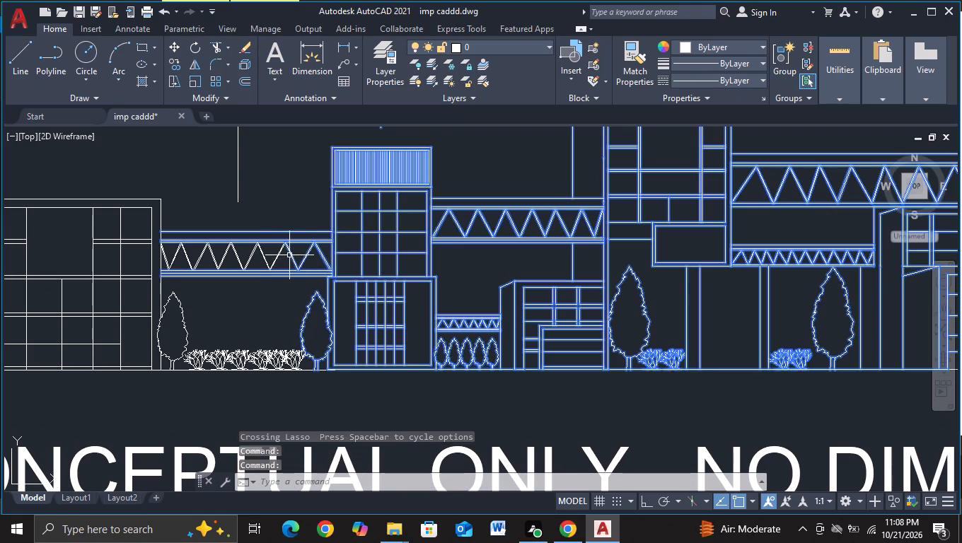
key(c)
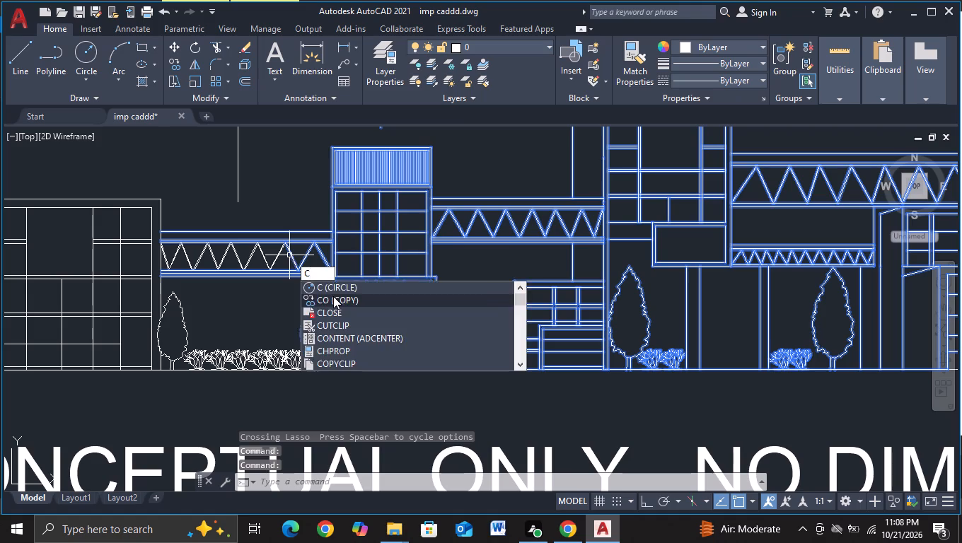
click(333, 296)
drag(381, 241, 390, 275)
scroll(382, 298, down, 3)
middle_drag(386, 300, 382, 197)
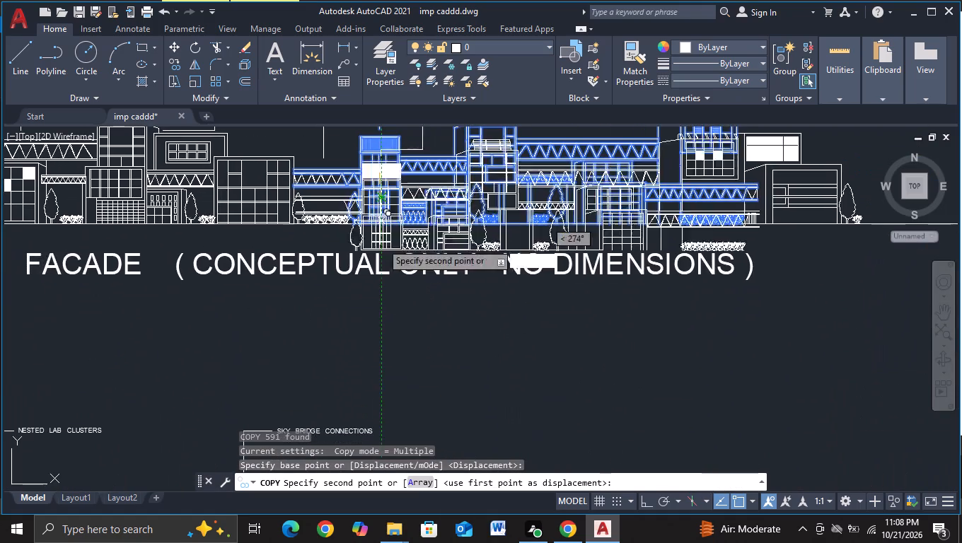
middle_drag(384, 387, 383, 329)
middle_drag(369, 356, 328, 254)
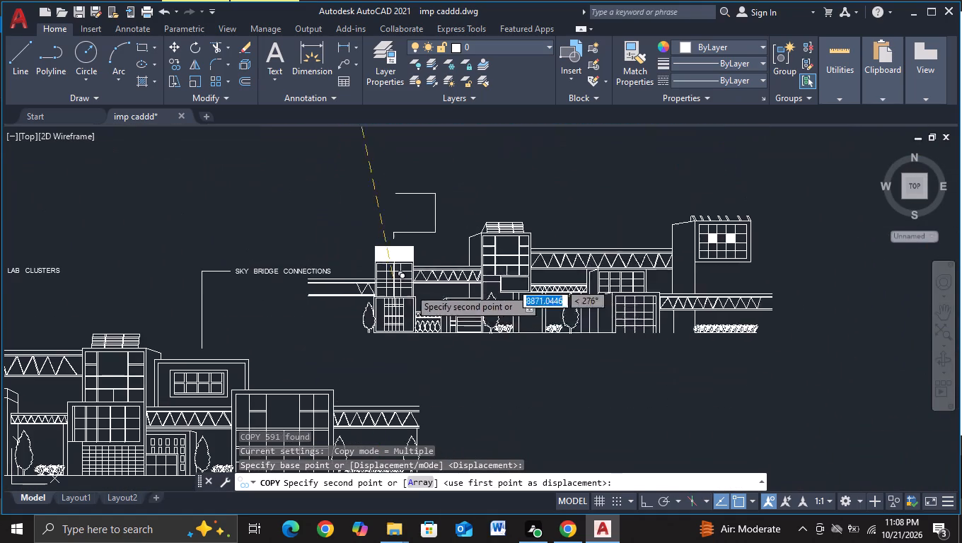
middle_drag(509, 293, 343, 305)
scroll(364, 305, down, 2)
middle_drag(425, 304, 386, 304)
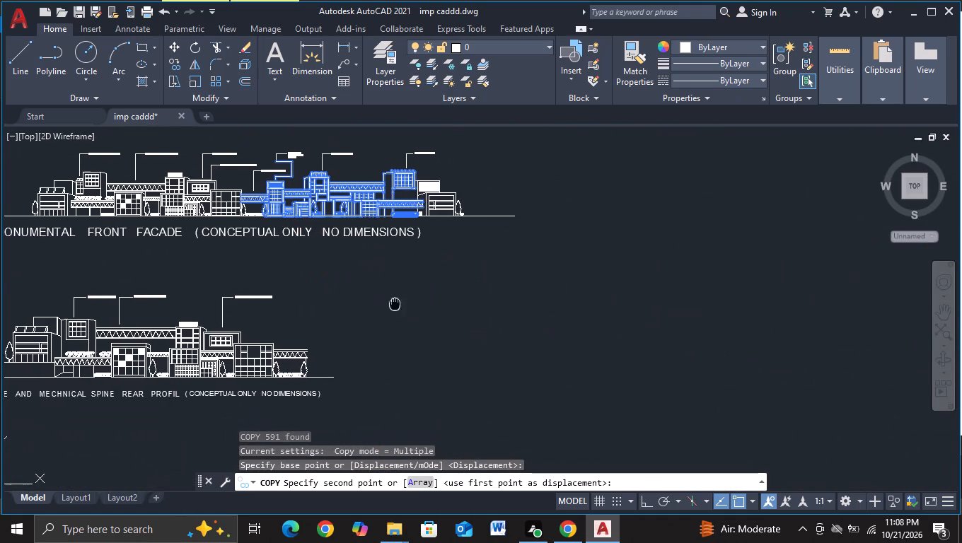
middle_drag(386, 304, 382, 304)
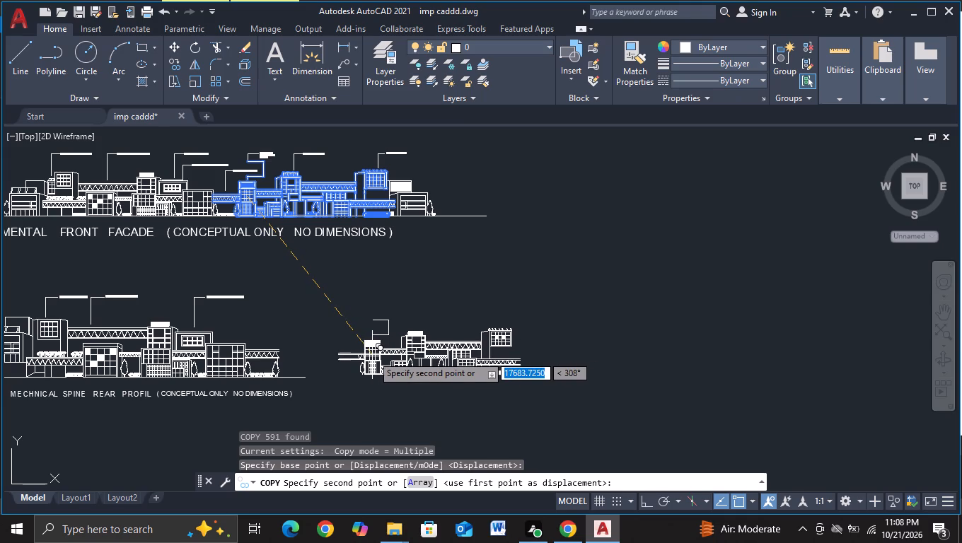
scroll(372, 355, up, 2)
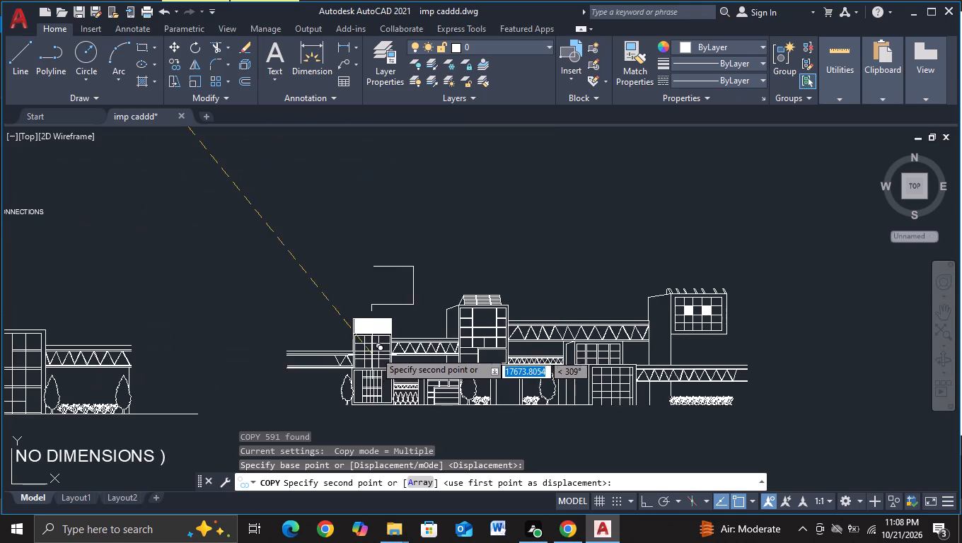
middle_drag(392, 291, 217, 293)
scroll(311, 307, down, 1)
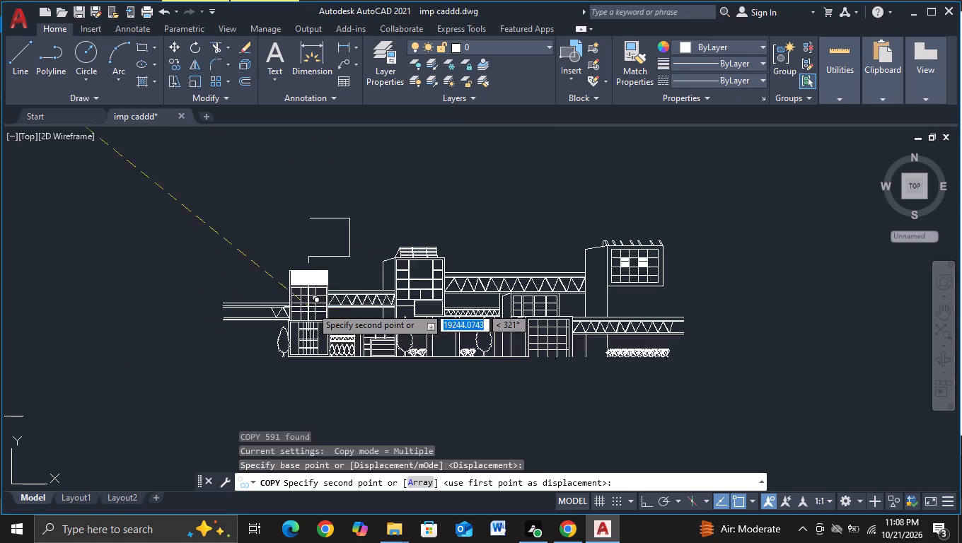
scroll(311, 307, down, 1)
click(335, 310)
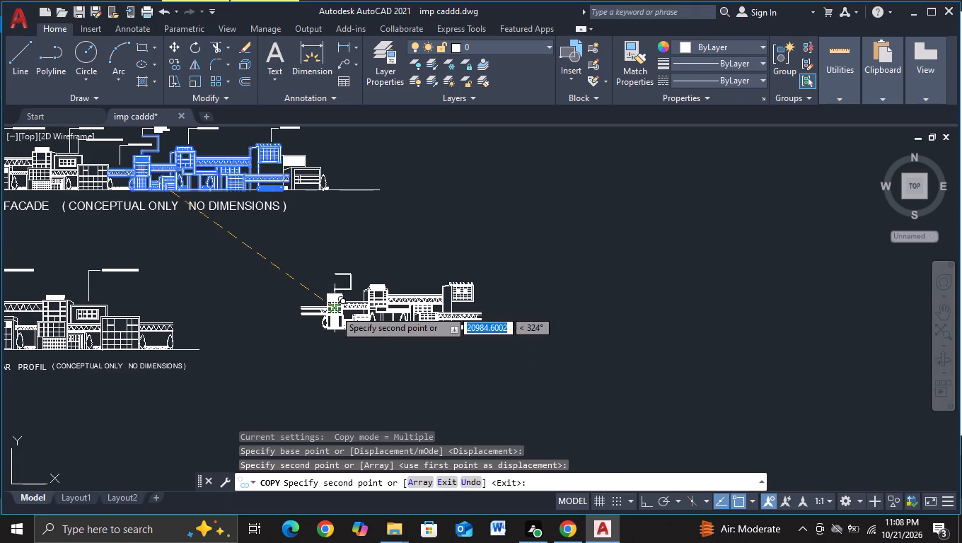
key(Escape)
Trim away the leftover callout leader above the westernmost tower of the copied elevation.
scroll(336, 317, up, 2)
click(215, 50)
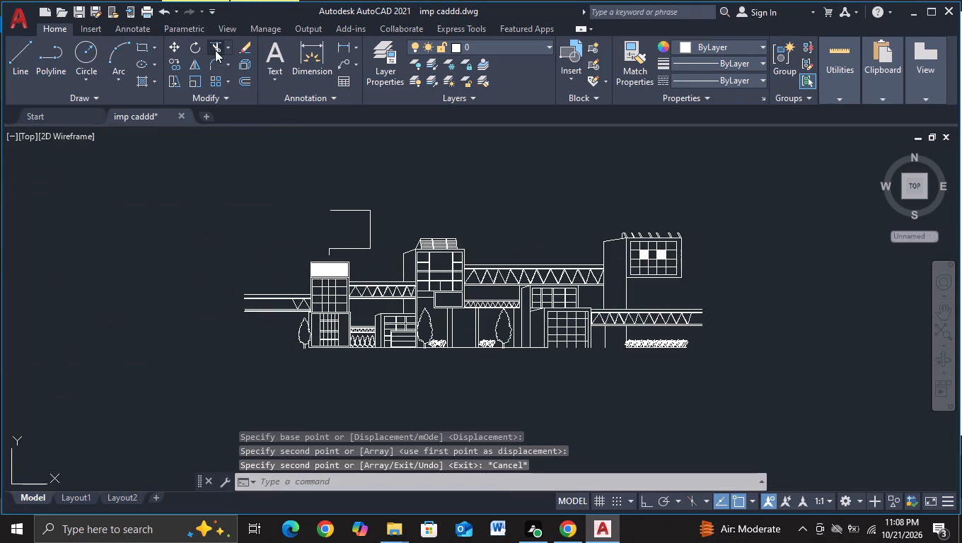
scroll(321, 175, up, 2)
middle_drag(390, 293, 368, 247)
drag(361, 325, 383, 181)
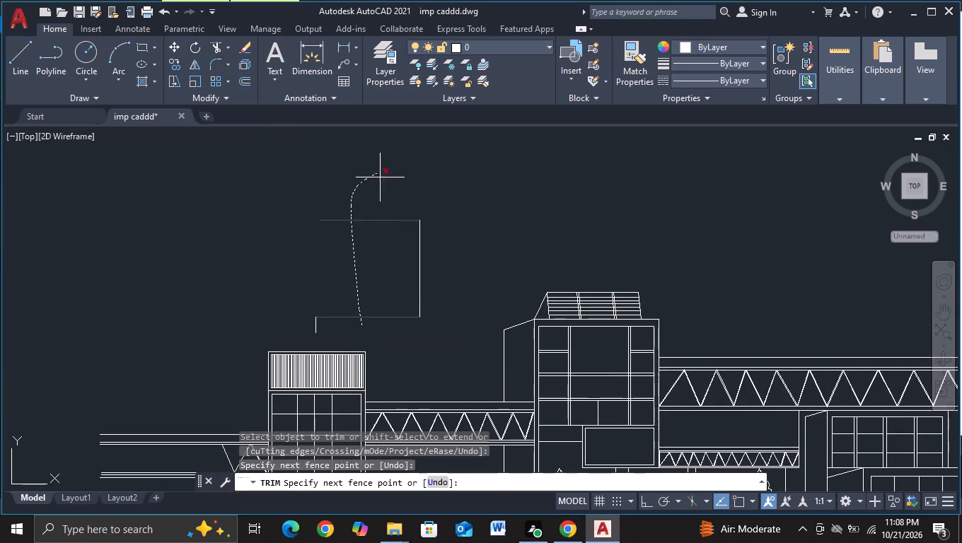
drag(383, 181, 332, 324)
middle_drag(350, 331, 337, 202)
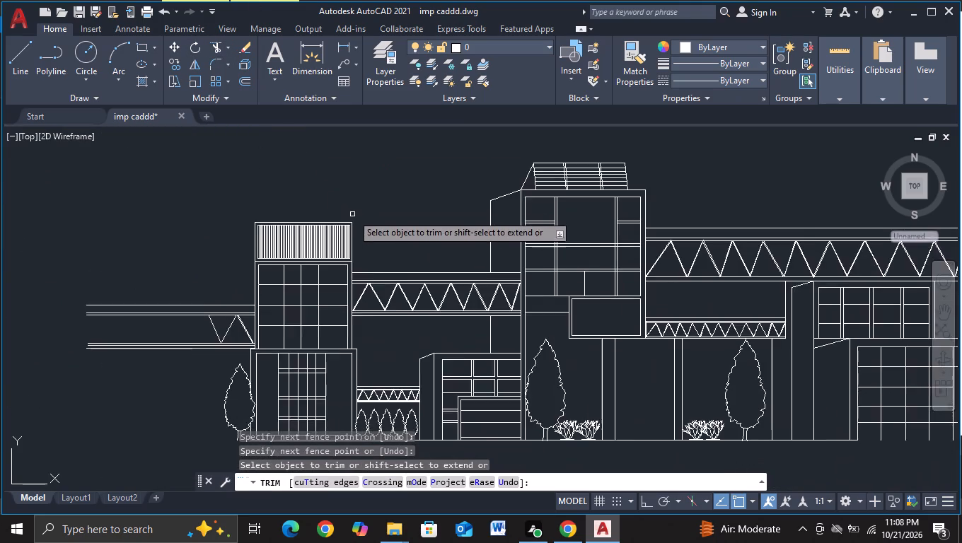
scroll(352, 214, down, 1)
middle_drag(361, 215, 413, 259)
middle_drag(330, 238, 375, 185)
key(Escape)
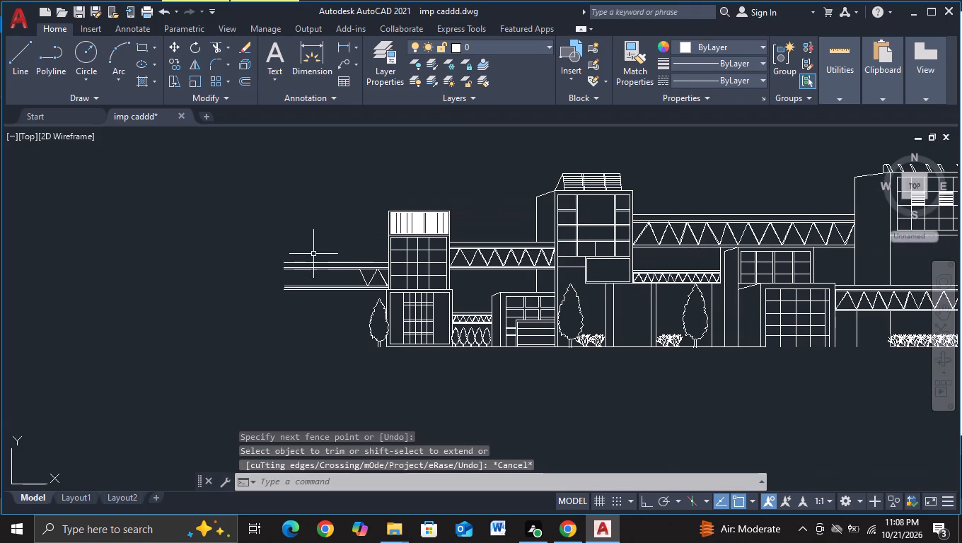
Draw a vertical line about 2784 units long across the sky bridge stub west of the first tower, and trim the bridge beyond it.
scroll(344, 259, up, 1)
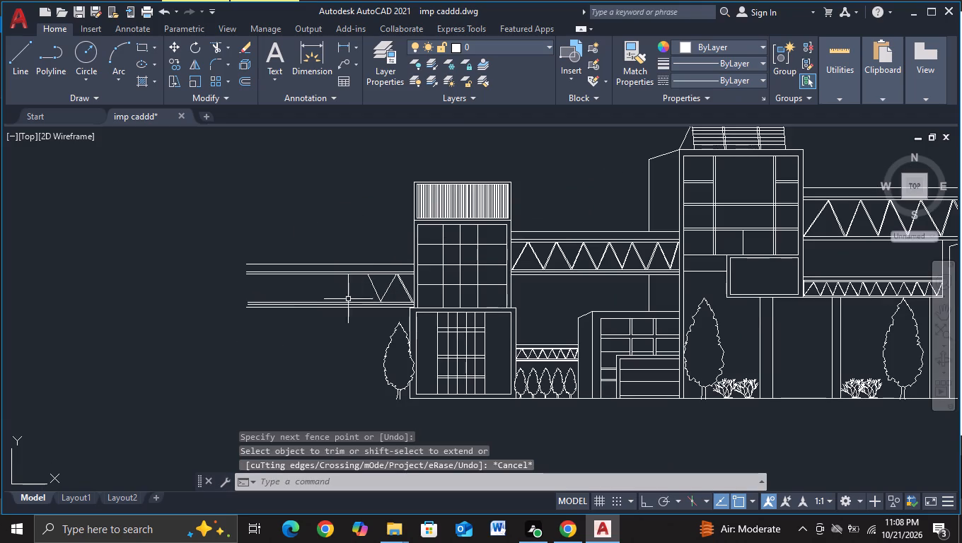
click(11, 74)
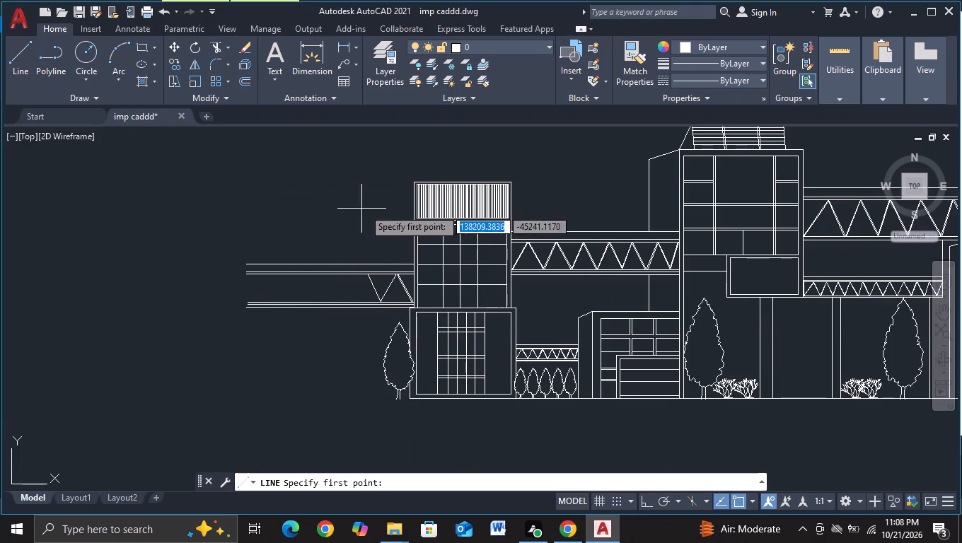
click(357, 177)
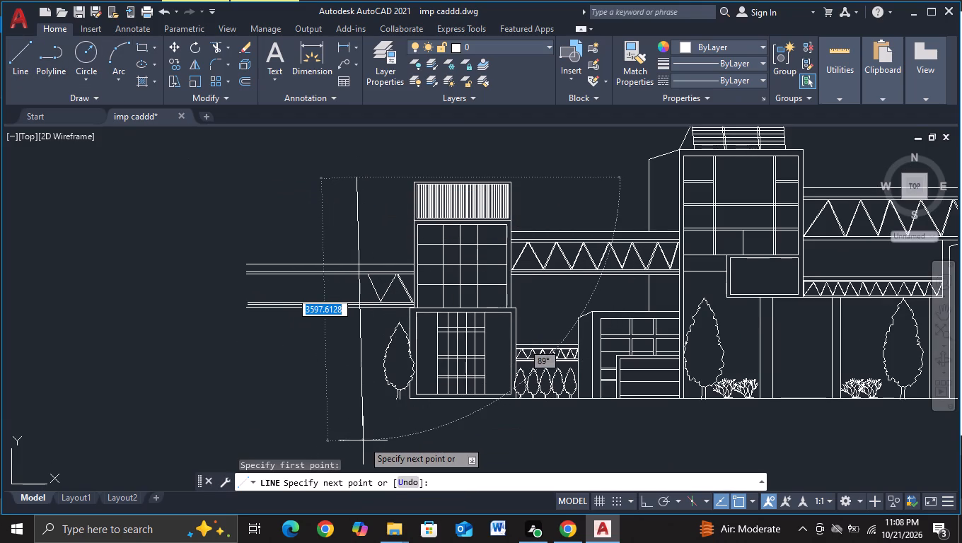
key(F8)
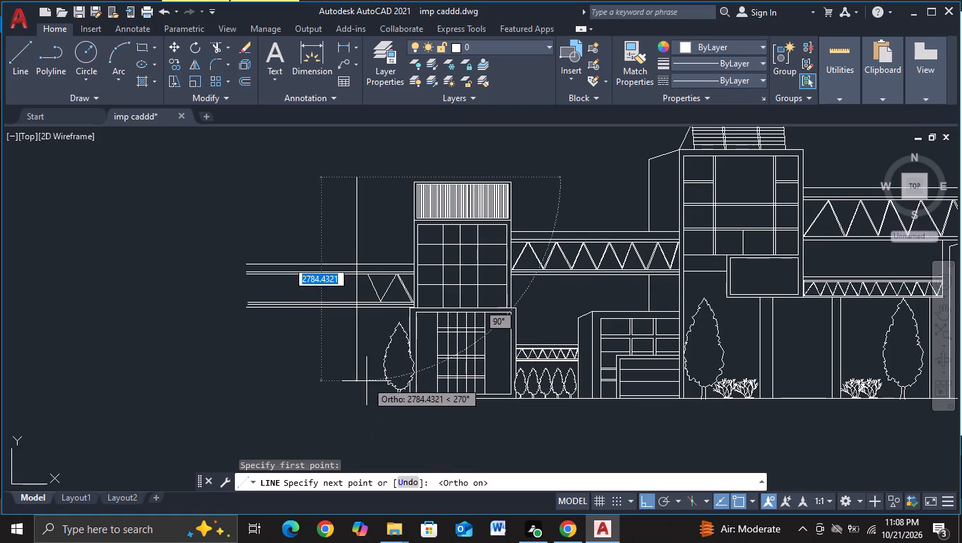
click(366, 381)
key(Escape)
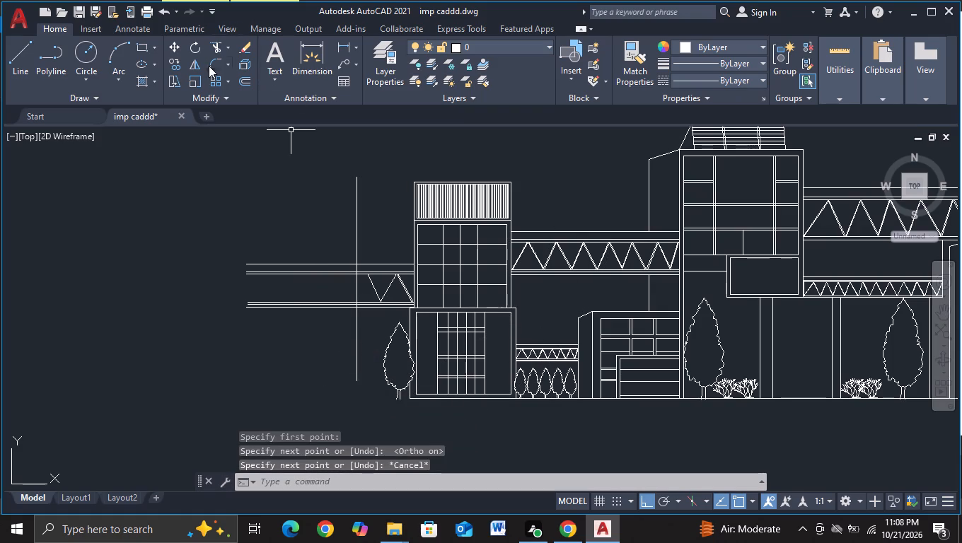
click(213, 46)
drag(375, 194, 350, 334)
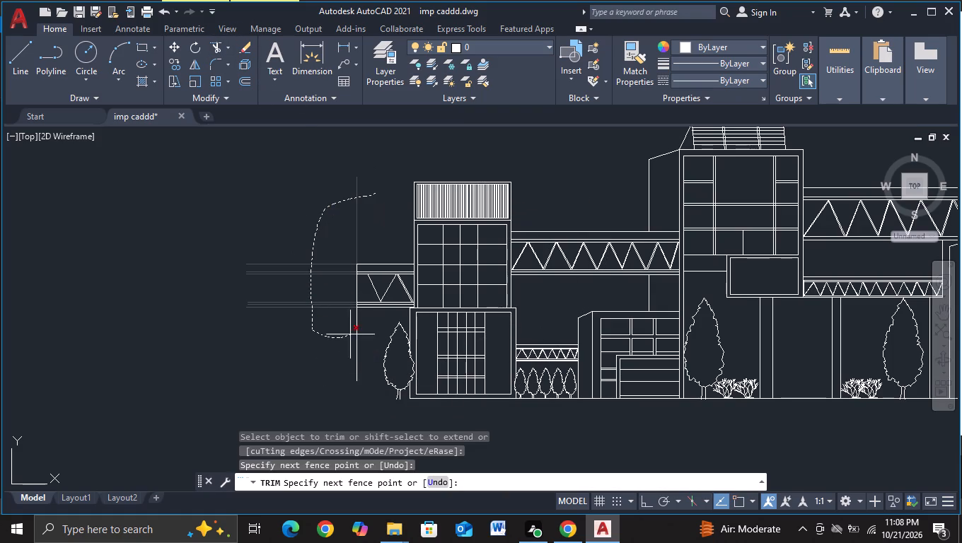
drag(350, 334, 363, 325)
Extend the ground line west from the first tower's base to align with the cut end of the sky bridge.
scroll(324, 384, down, 2)
middle_drag(324, 389, 217, 347)
scroll(236, 367, up, 1)
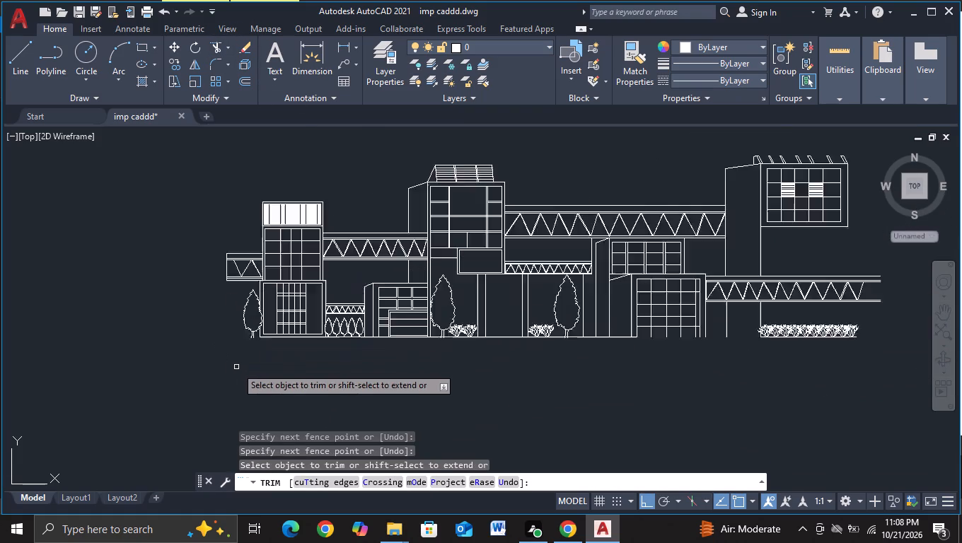
scroll(236, 367, up, 1)
click(23, 68)
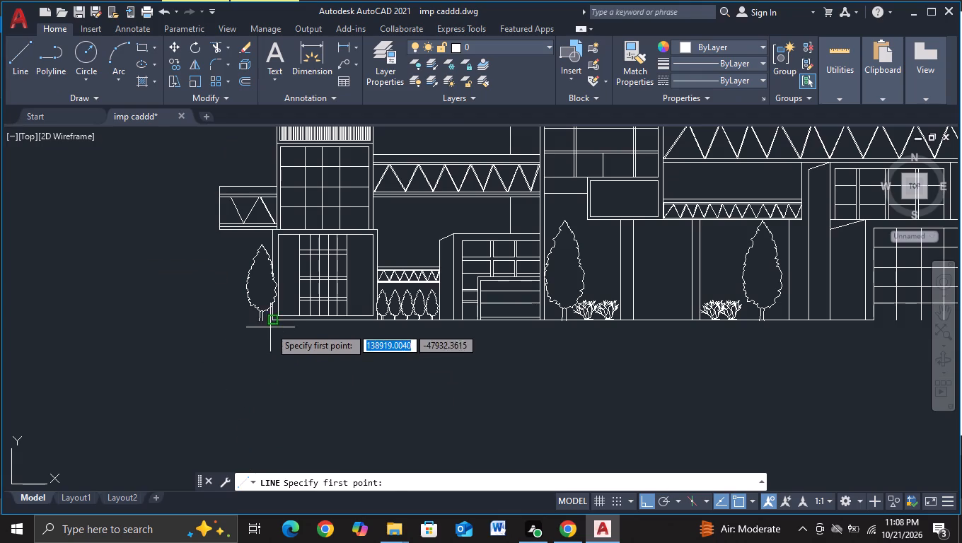
click(270, 320)
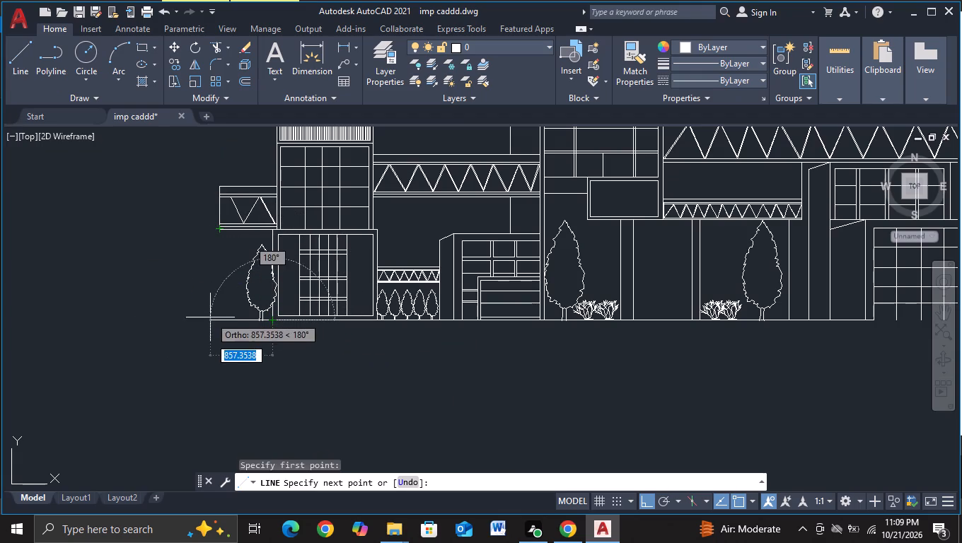
click(219, 321)
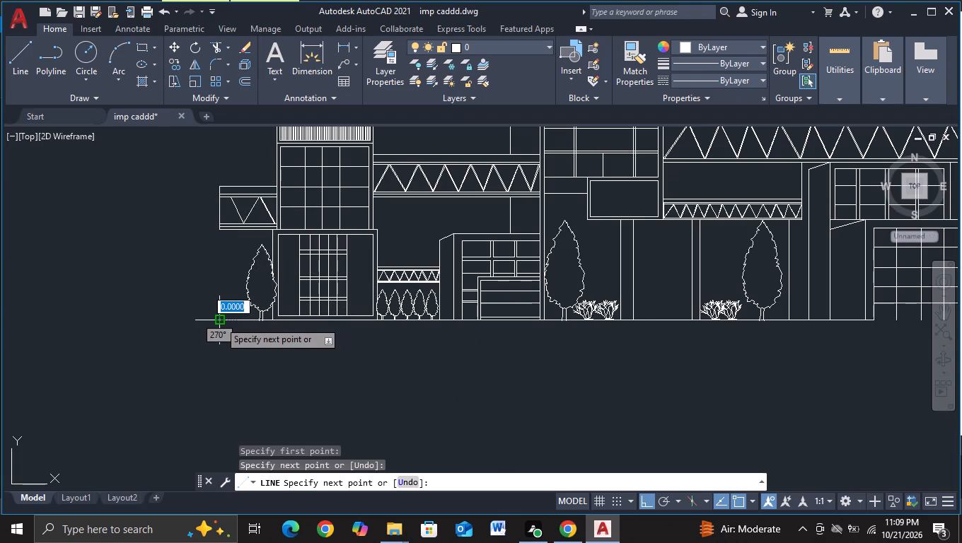
key(Escape)
Extend the ground line east from the glazed block's base to align with the far end of the eastern sky bridge.
click(23, 59)
scroll(411, 373, down, 2)
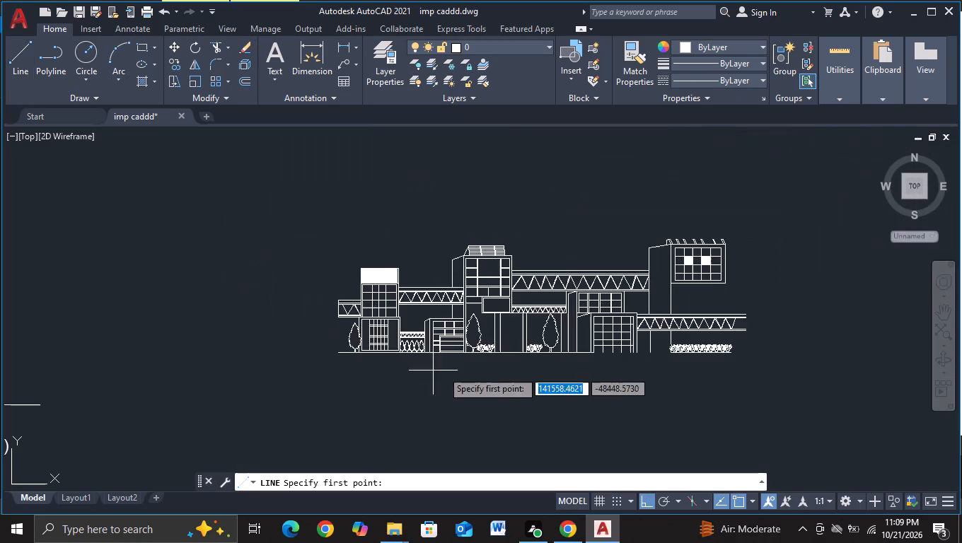
middle_drag(468, 378, 228, 389)
scroll(298, 397, up, 2)
click(435, 313)
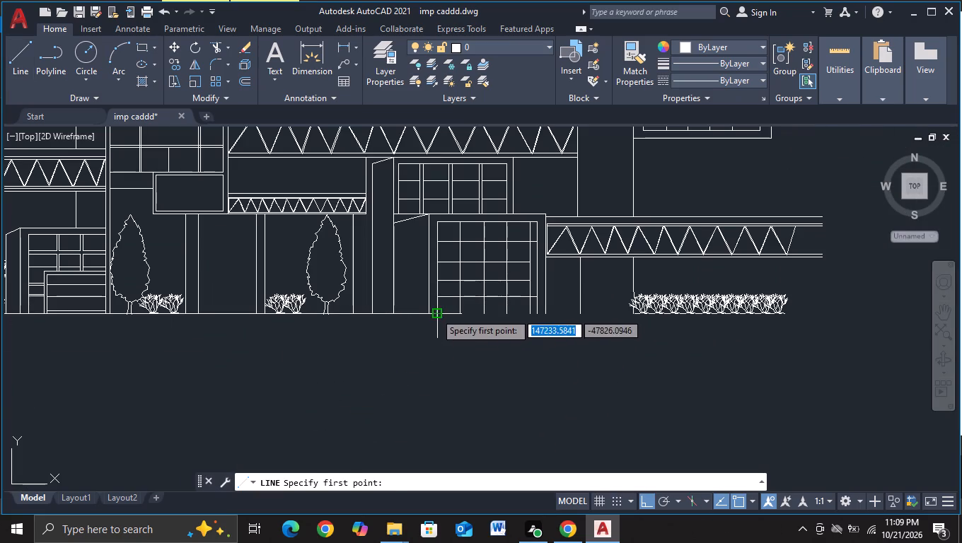
middle_drag(625, 349, 262, 377)
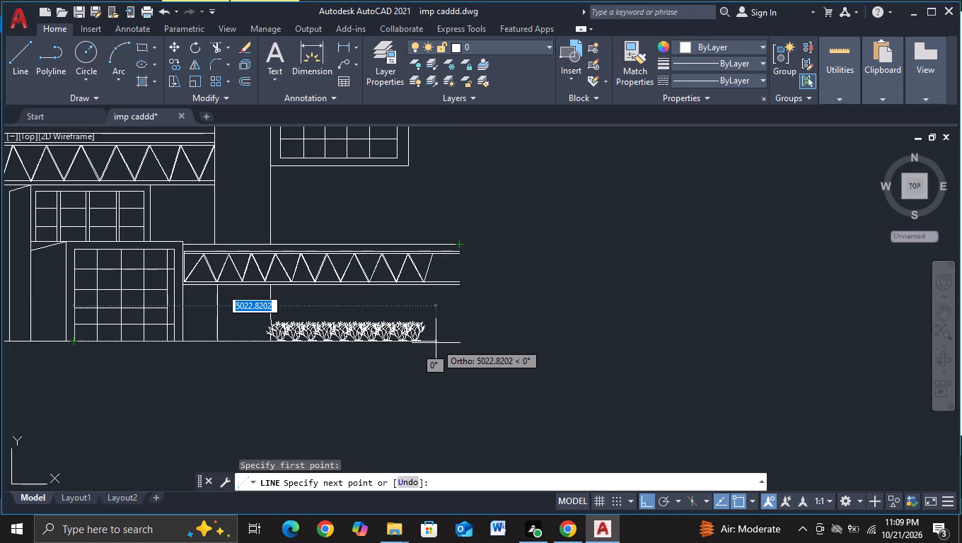
scroll(436, 343, down, 1)
middle_drag(436, 343, 431, 368)
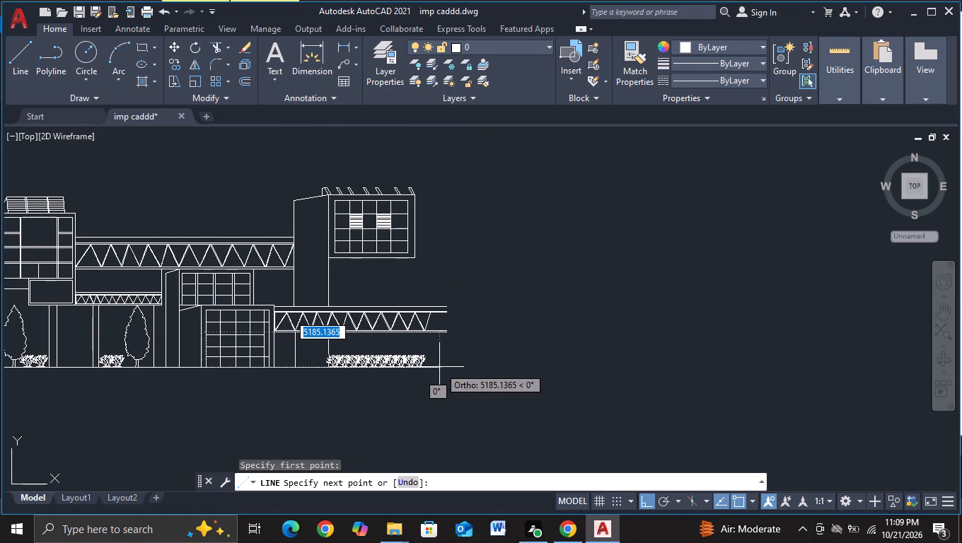
click(447, 370)
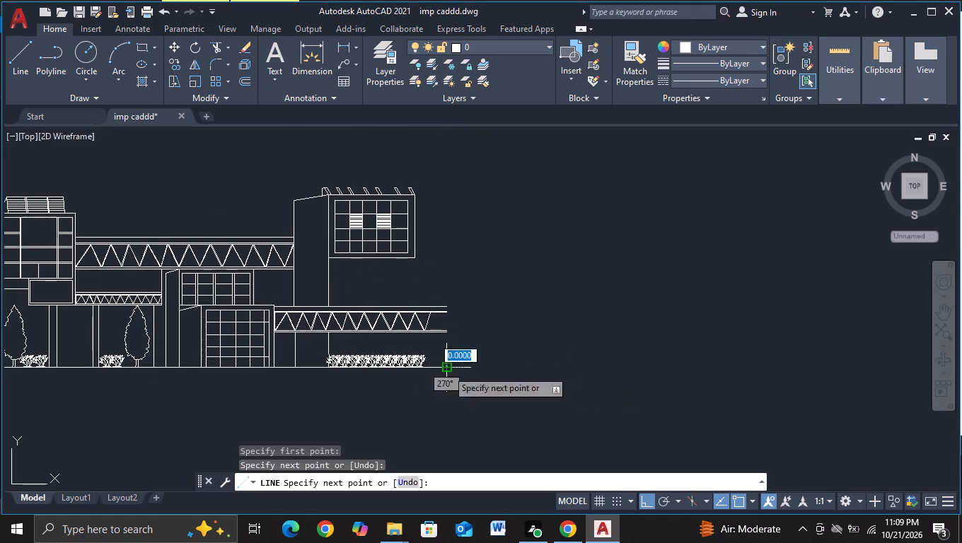
key(Escape)
Trim away the whole window grid inside the upper facade frame of the westernmost tower, keeping the frame.
scroll(445, 399, down, 1)
middle_drag(469, 422, 643, 342)
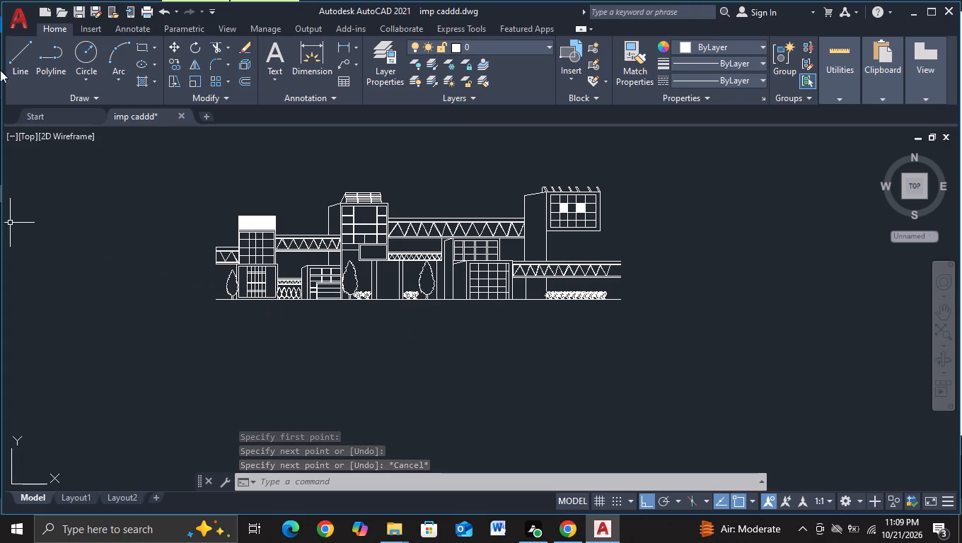
click(214, 45)
scroll(294, 187, up, 1)
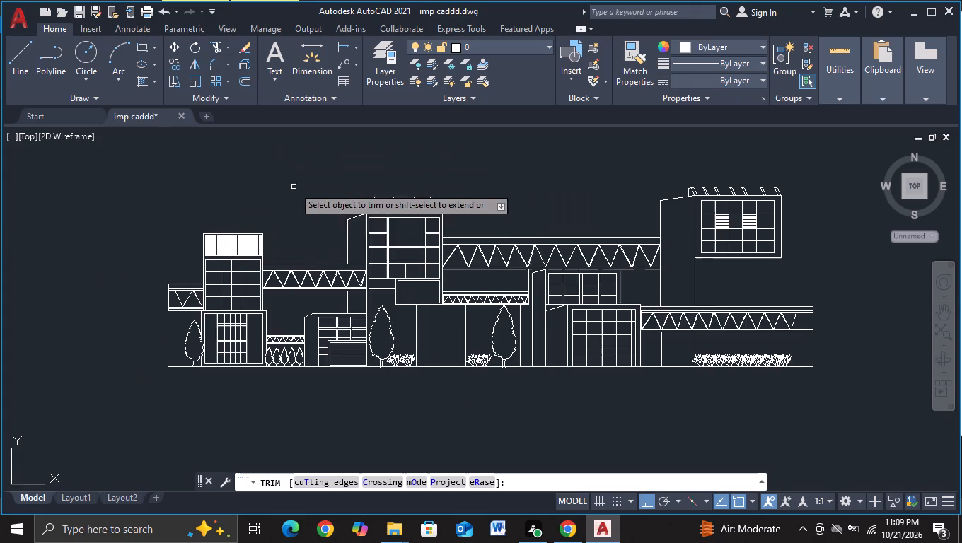
middle_drag(304, 231, 308, 190)
middle_drag(313, 233, 305, 197)
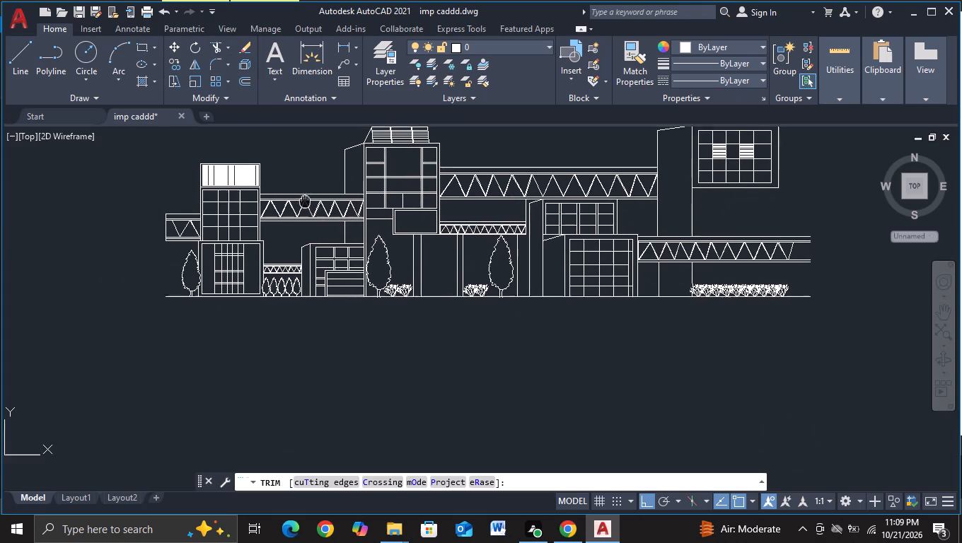
middle_drag(305, 197, 306, 194)
scroll(257, 212, up, 2)
middle_drag(289, 285, 375, 335)
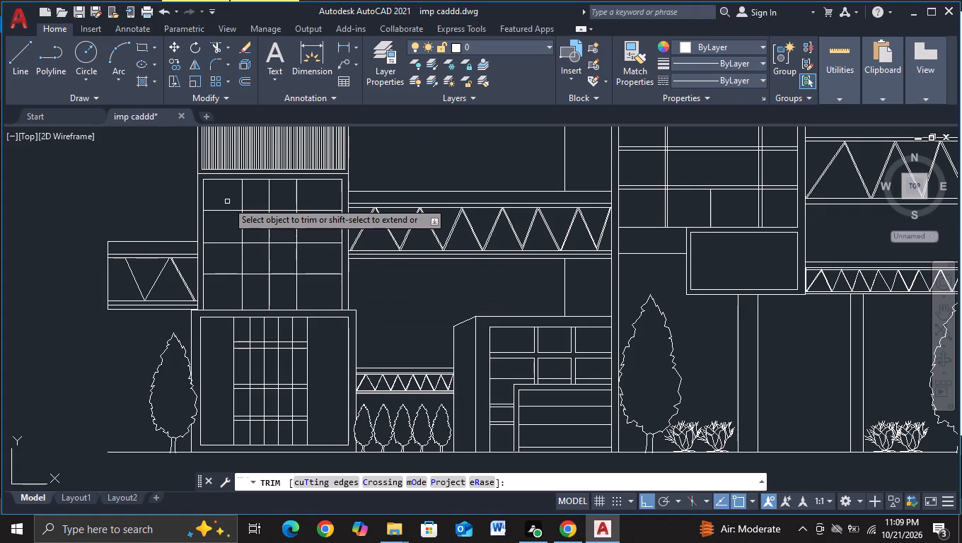
drag(227, 202, 315, 266)
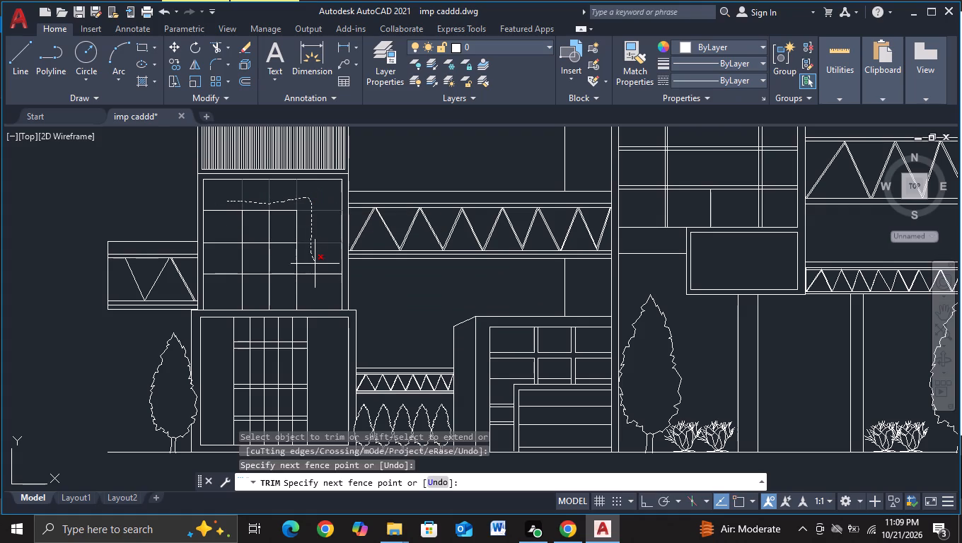
drag(315, 266, 270, 237)
drag(251, 228, 245, 240)
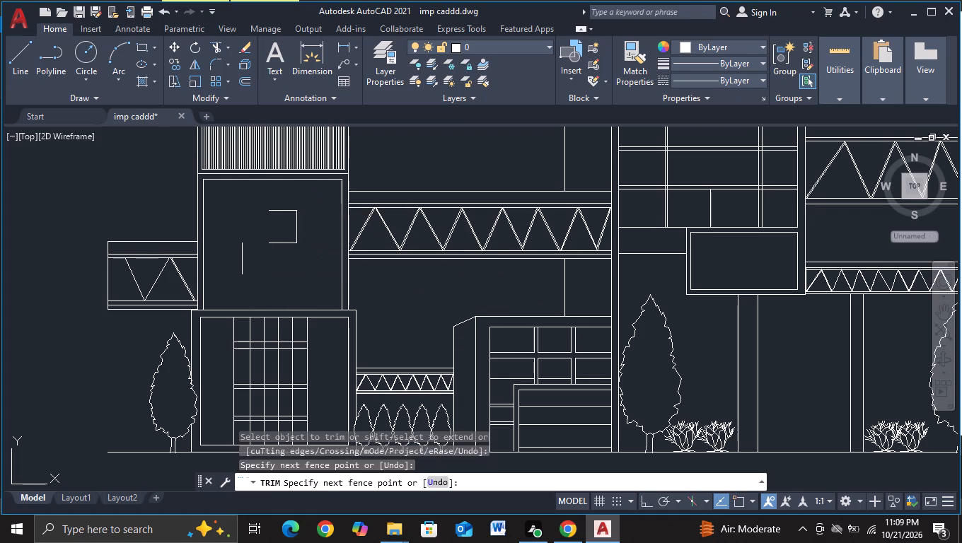
drag(273, 231, 279, 271)
drag(282, 221, 296, 222)
drag(287, 200, 279, 239)
drag(302, 233, 310, 233)
drag(310, 233, 276, 233)
drag(276, 233, 323, 238)
drag(226, 252, 260, 249)
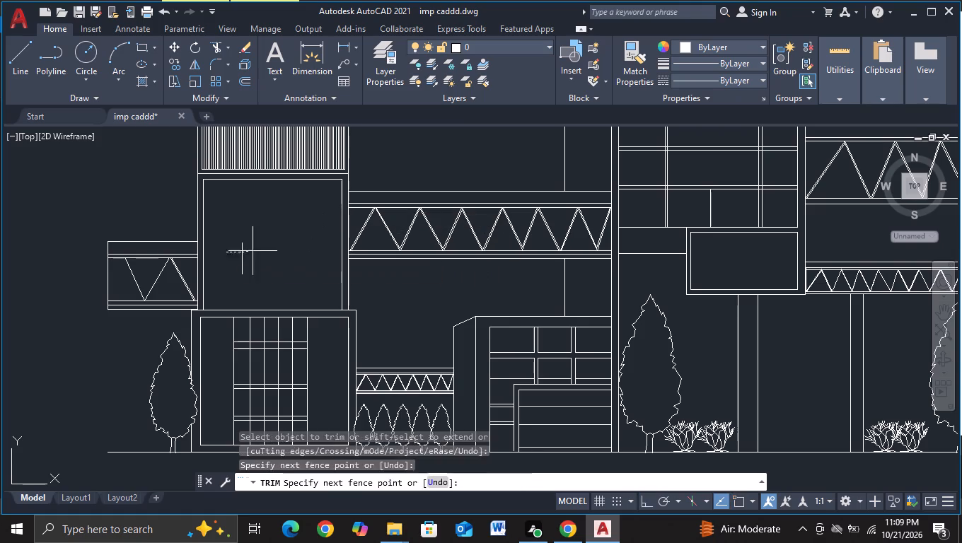
drag(260, 249, 265, 247)
Clear the window grid from the westernmost tower's ground-floor block by trimming its lines and erasing the remaining fragments, keeping the frame.
middle_drag(264, 274, 263, 211)
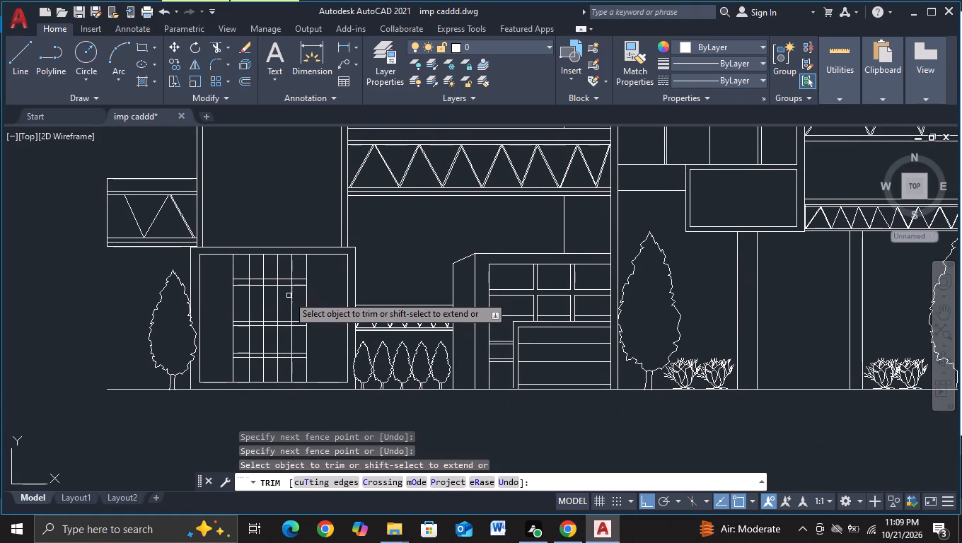
middle_drag(306, 316, 296, 277)
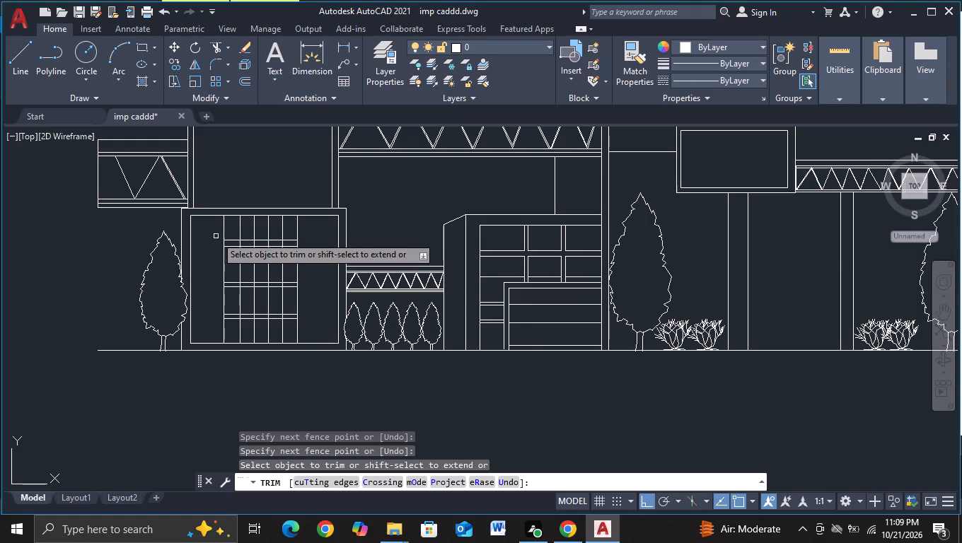
drag(216, 236, 229, 284)
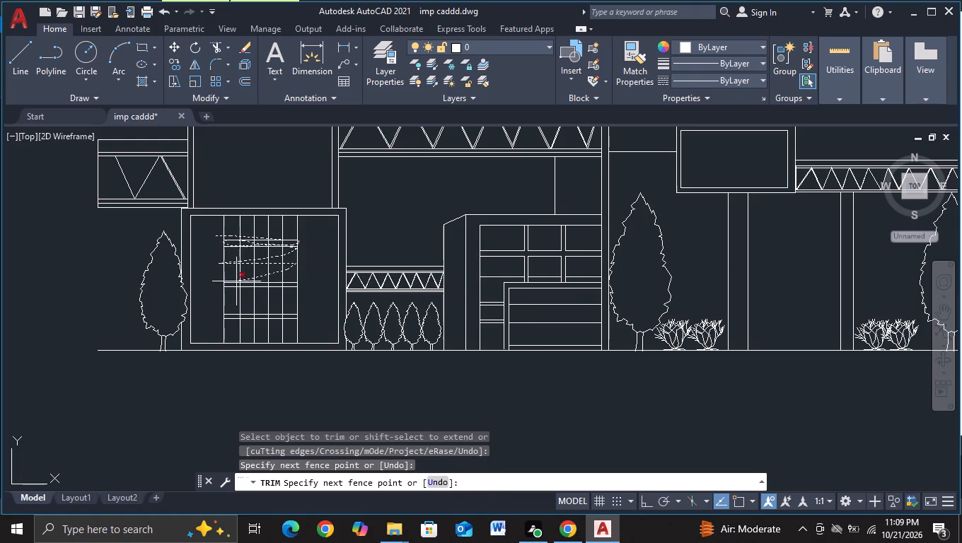
drag(229, 284, 280, 318)
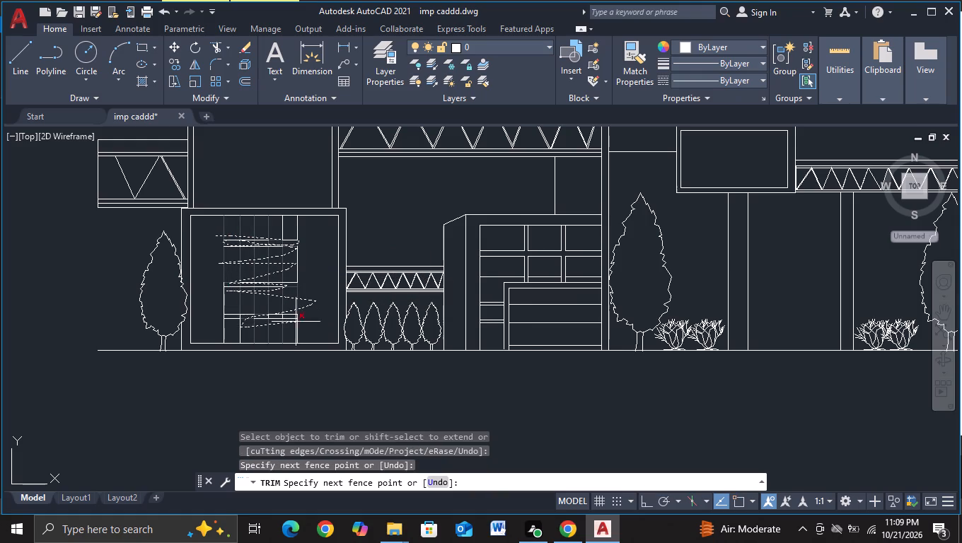
drag(280, 318, 236, 326)
drag(226, 332, 265, 272)
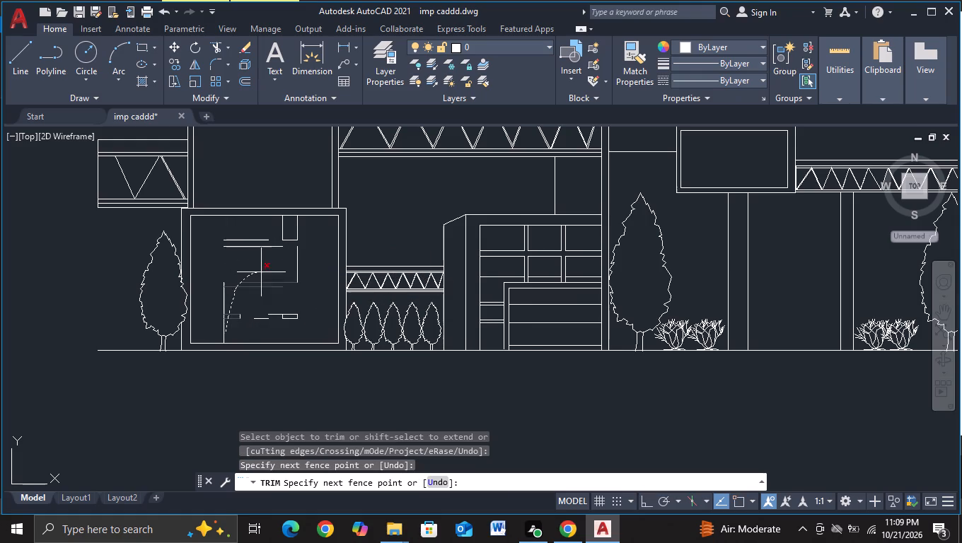
drag(265, 272, 288, 310)
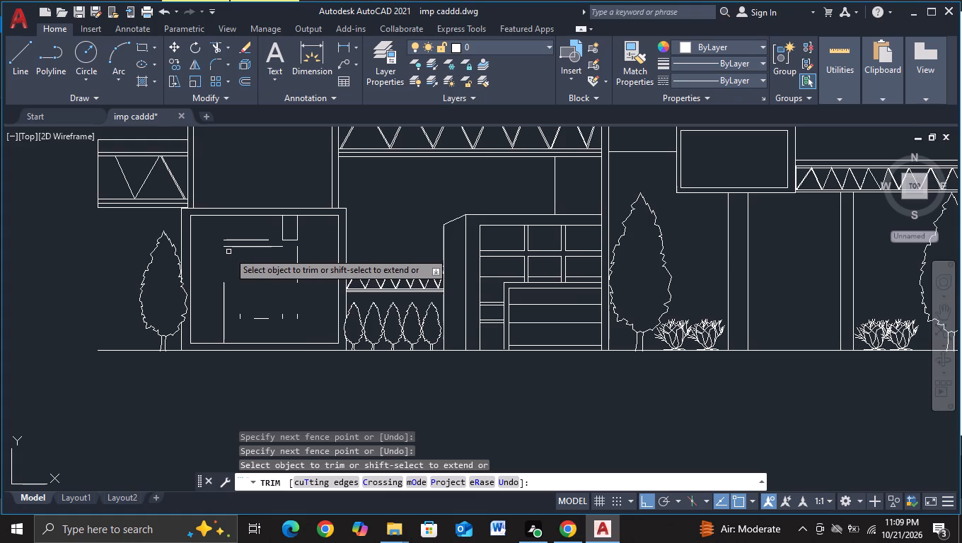
drag(269, 228, 292, 241)
key(Escape)
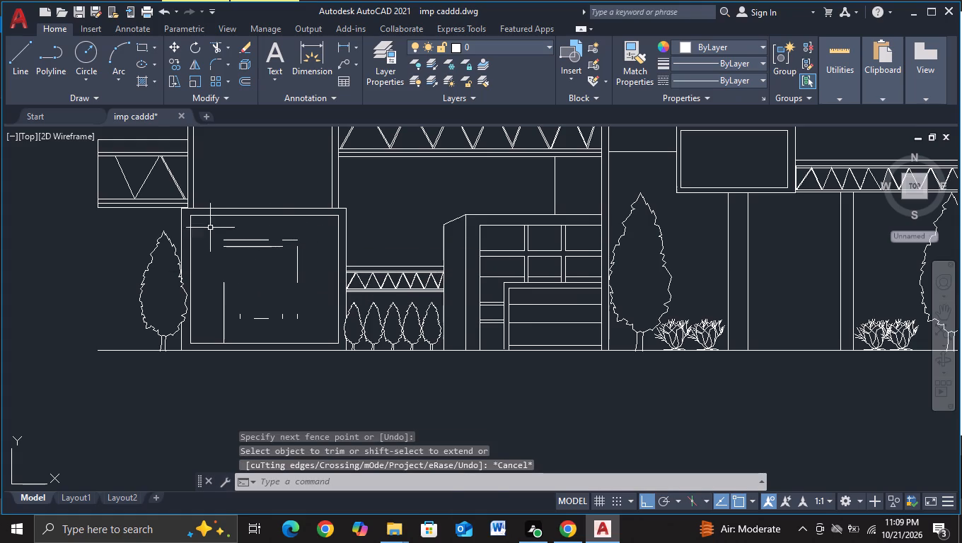
click(208, 232)
click(322, 346)
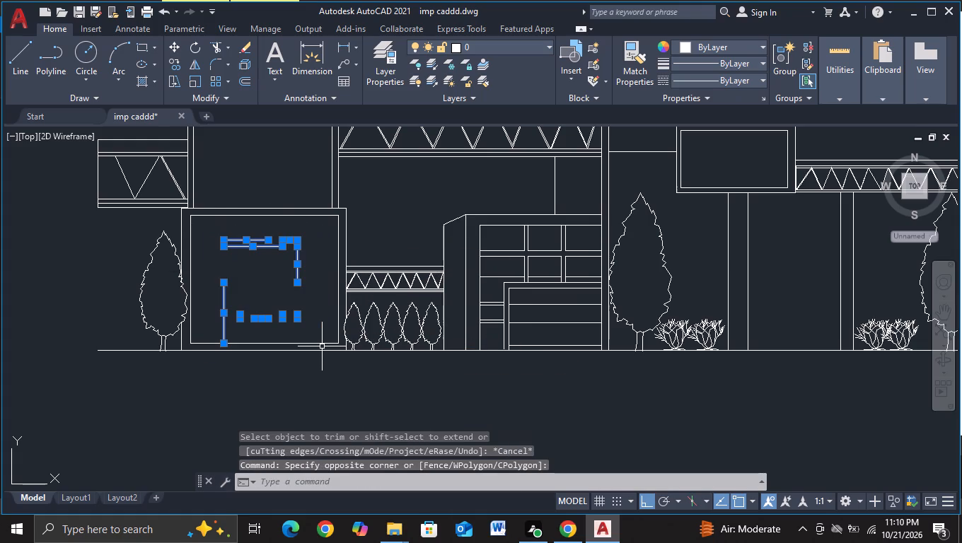
key(Delete)
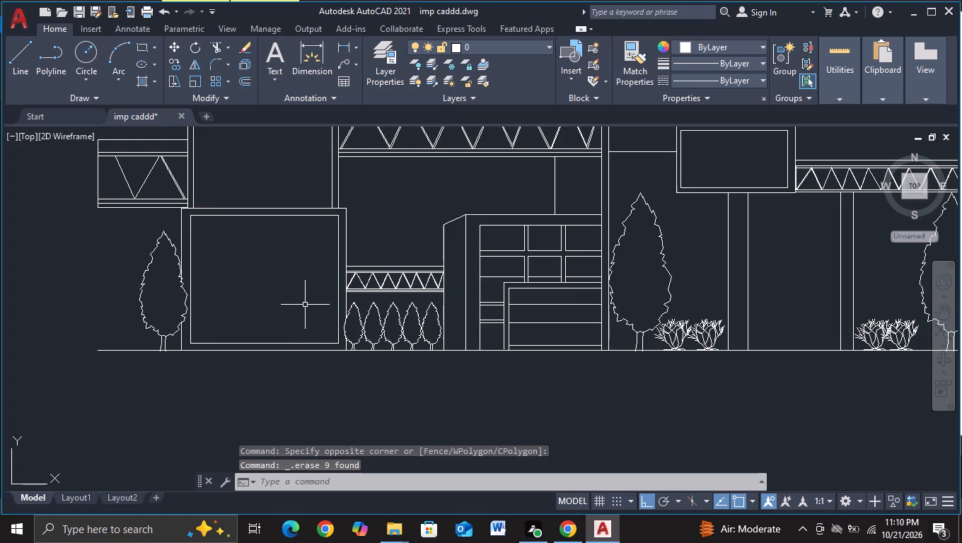
Clear the low block between the westernmost and second towers by erasing its window grid and slat lines and trimming the two leftover door verticals.
middle_drag(303, 303, 199, 312)
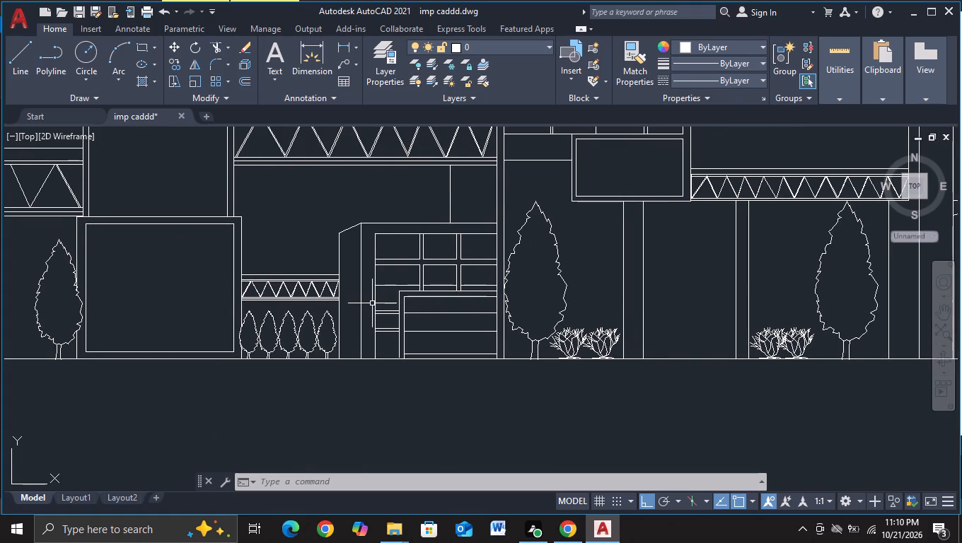
middle_drag(372, 303, 350, 324)
click(347, 250)
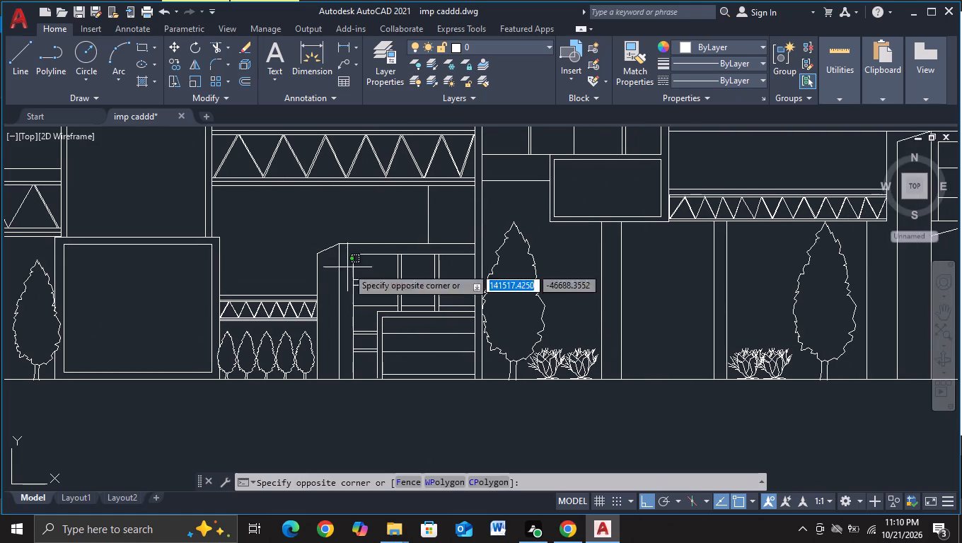
click(477, 377)
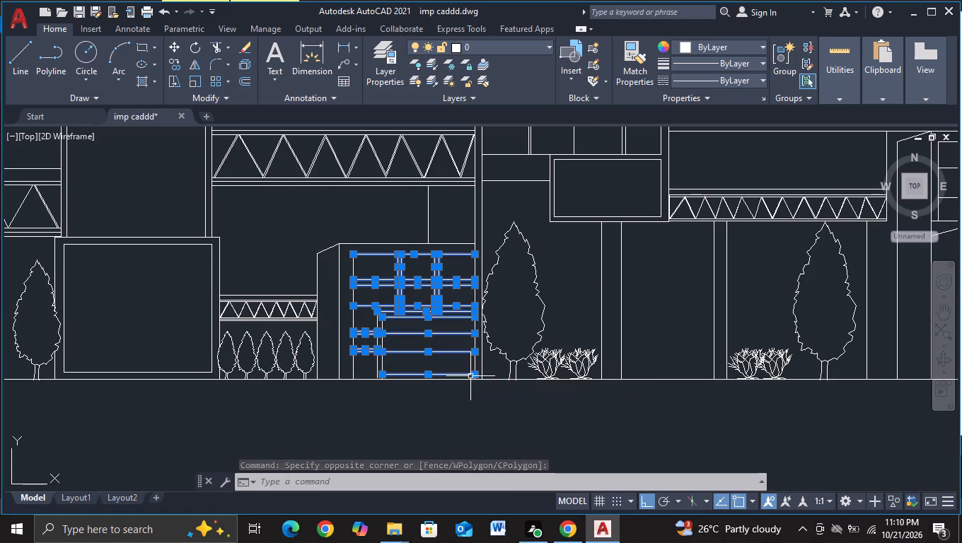
key(Delete)
click(213, 50)
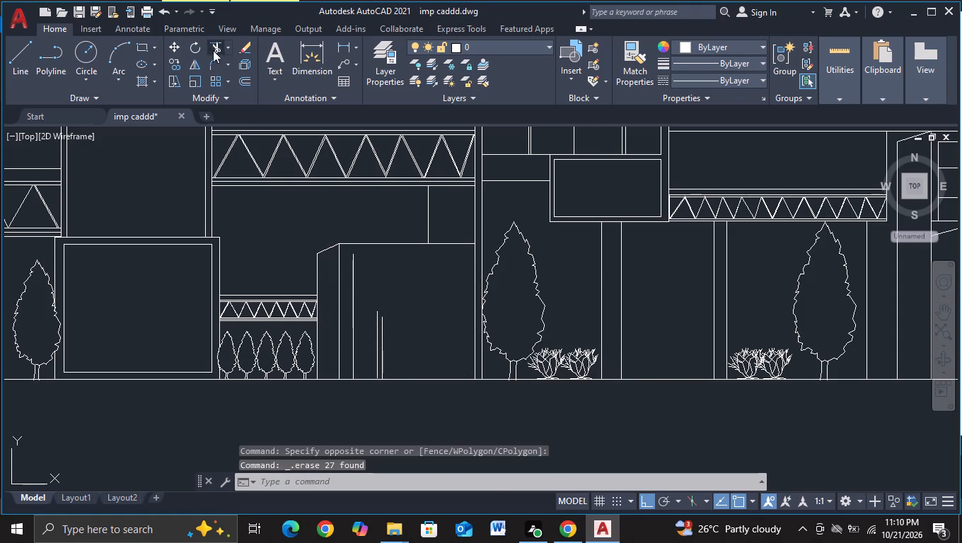
drag(373, 342, 396, 334)
middle_drag(438, 334, 319, 432)
scroll(358, 319, down, 1)
middle_drag(365, 313, 351, 351)
key(Delete)
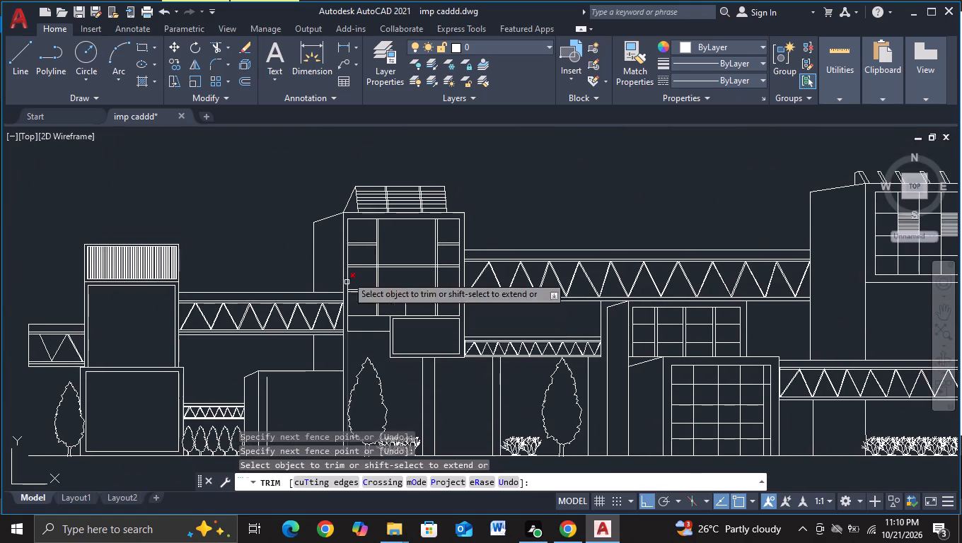
key(Escape)
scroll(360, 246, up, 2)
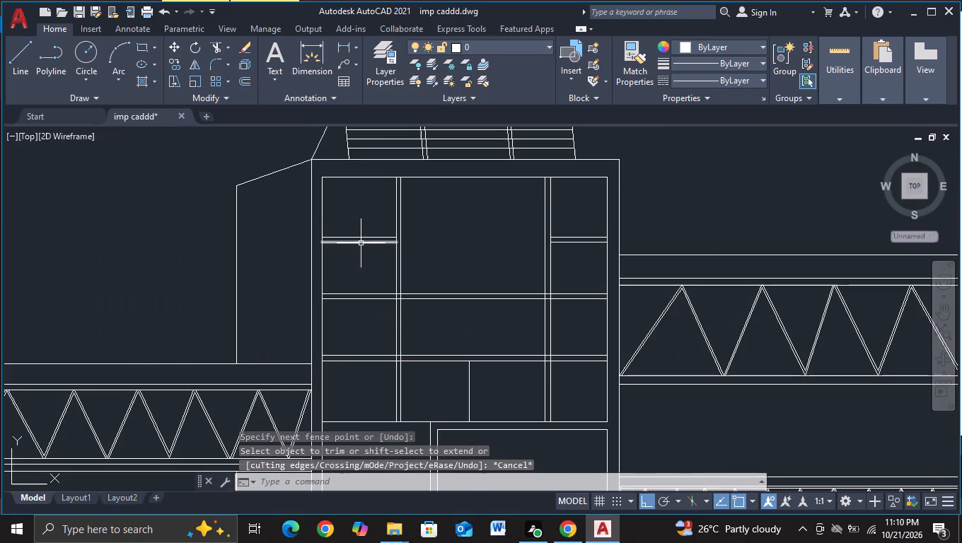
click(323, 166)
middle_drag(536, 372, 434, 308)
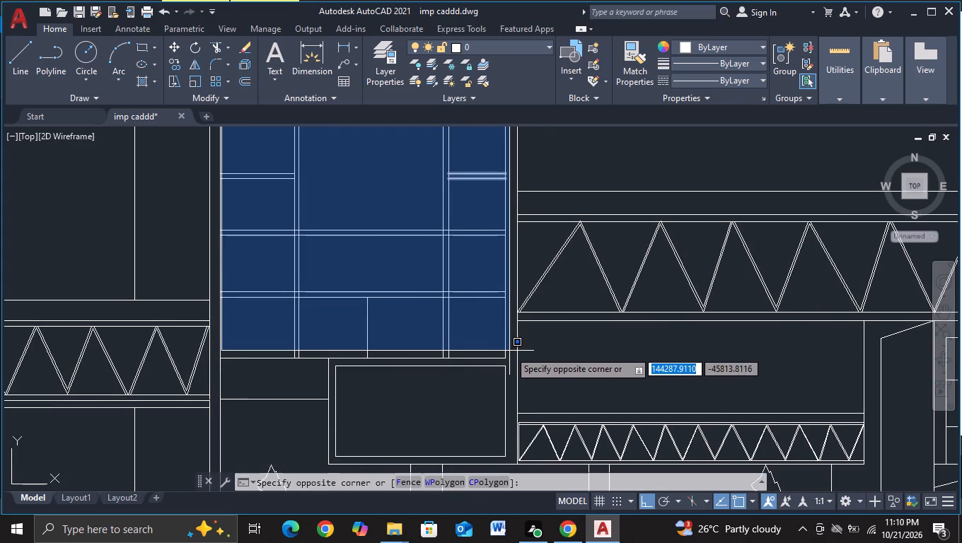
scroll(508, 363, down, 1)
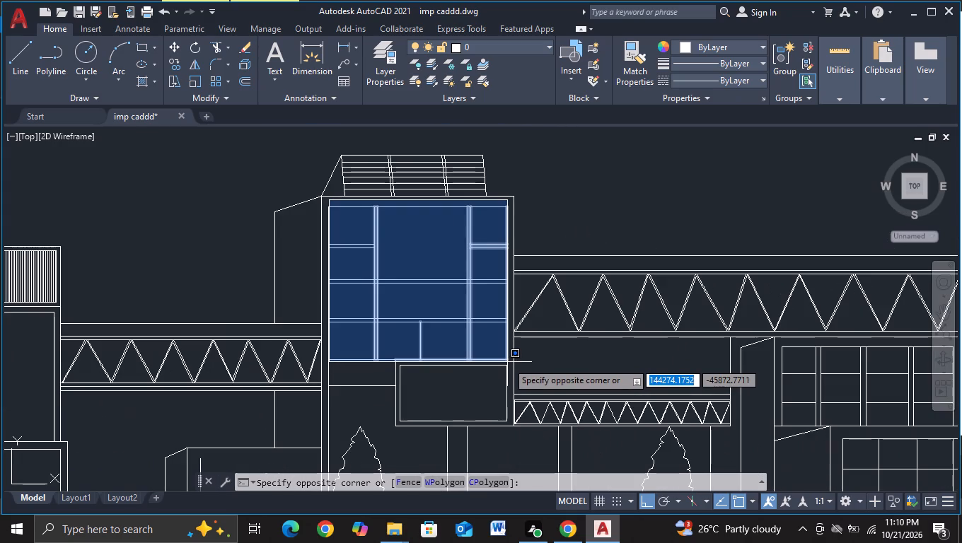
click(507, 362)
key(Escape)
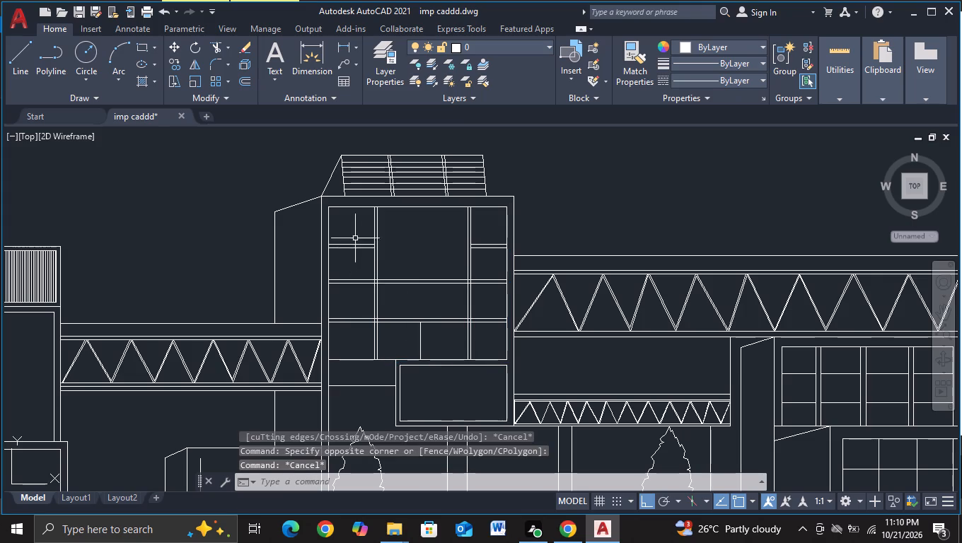
Erase all the window grid lines inside the second tower's large upper facade frame, keeping the frame.
drag(359, 230, 352, 355)
drag(364, 230, 477, 230)
drag(480, 230, 364, 230)
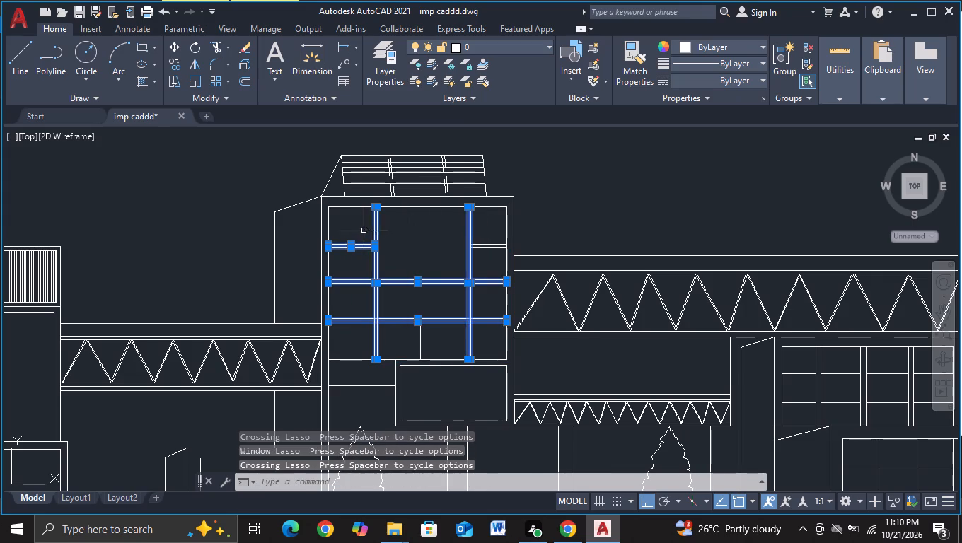
drag(480, 230, 482, 265)
drag(435, 344, 432, 344)
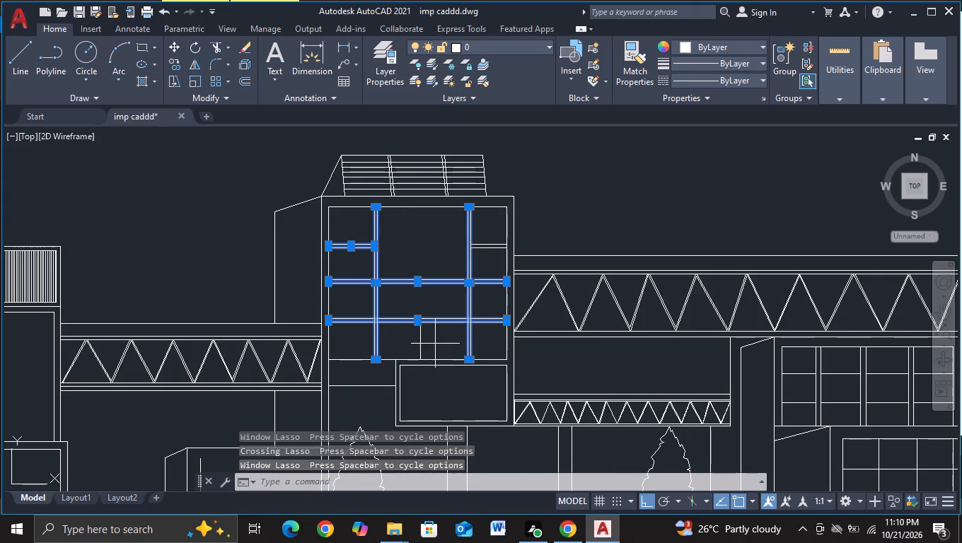
drag(432, 344, 401, 341)
key(Delete)
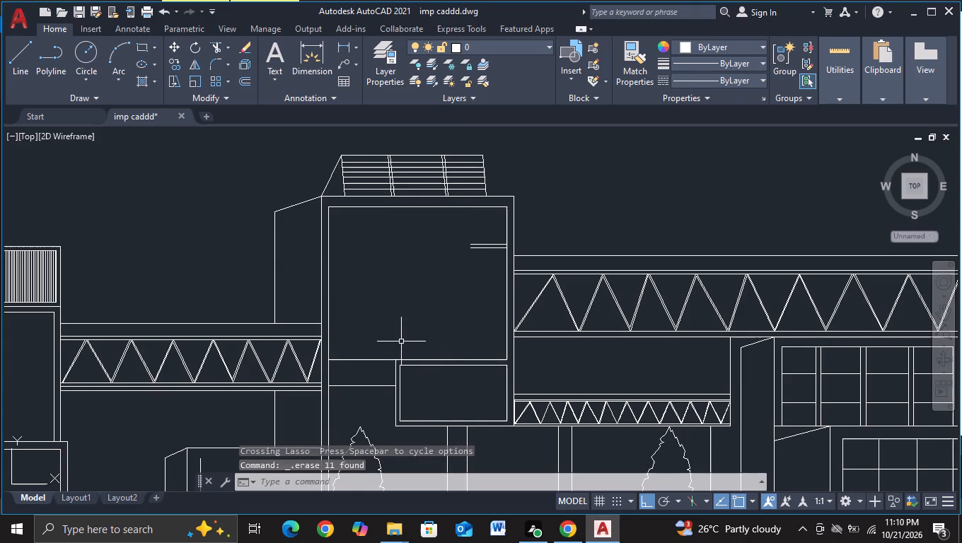
drag(477, 234, 482, 286)
drag(480, 285, 485, 252)
drag(477, 276, 481, 230)
drag(479, 226, 484, 281)
drag(484, 281, 484, 221)
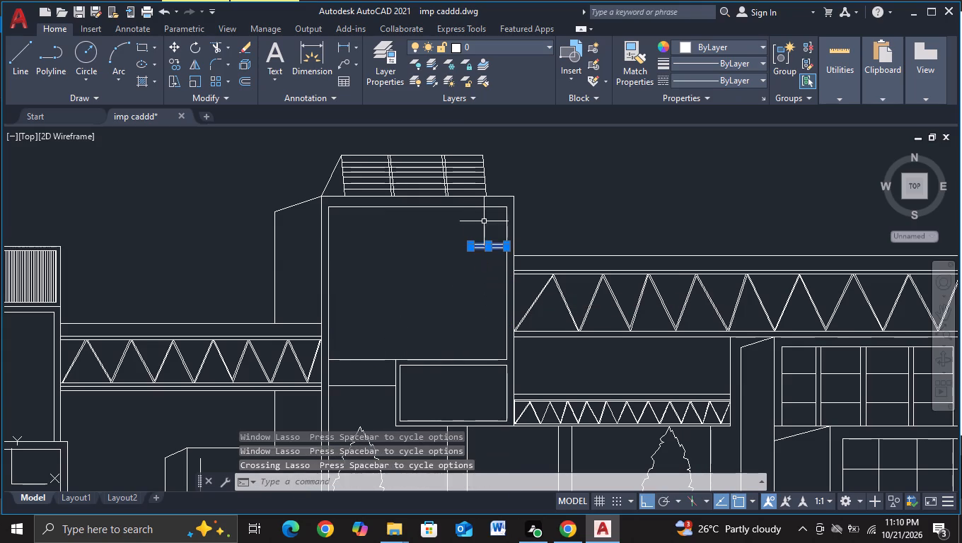
key(Delete)
Trim away the window grid inside the ground-floor glazed block beside the eastern sky bridge, keeping its frame and the narrow strip along its east edge.
middle_drag(442, 327, 427, 329)
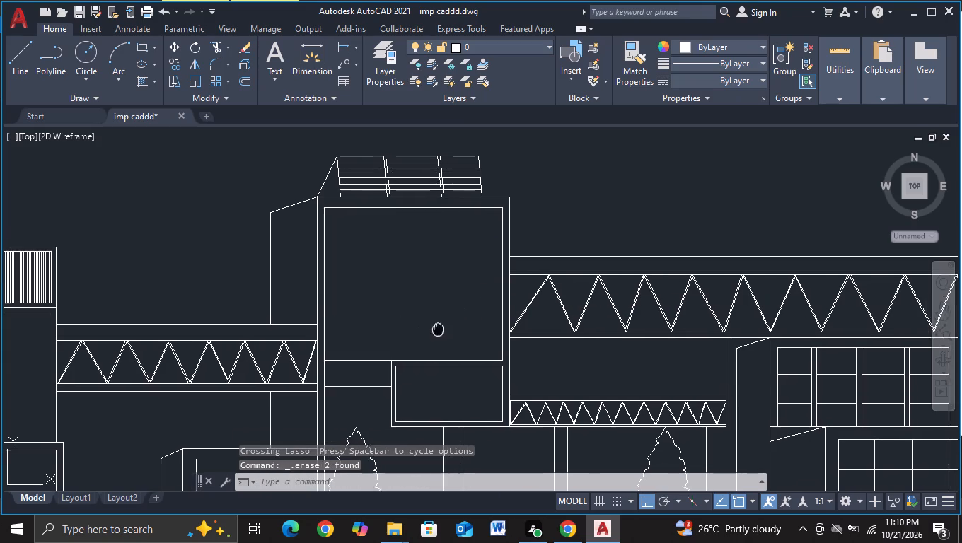
middle_drag(427, 329, 375, 325)
scroll(369, 323, down, 2)
middle_drag(394, 310, 265, 322)
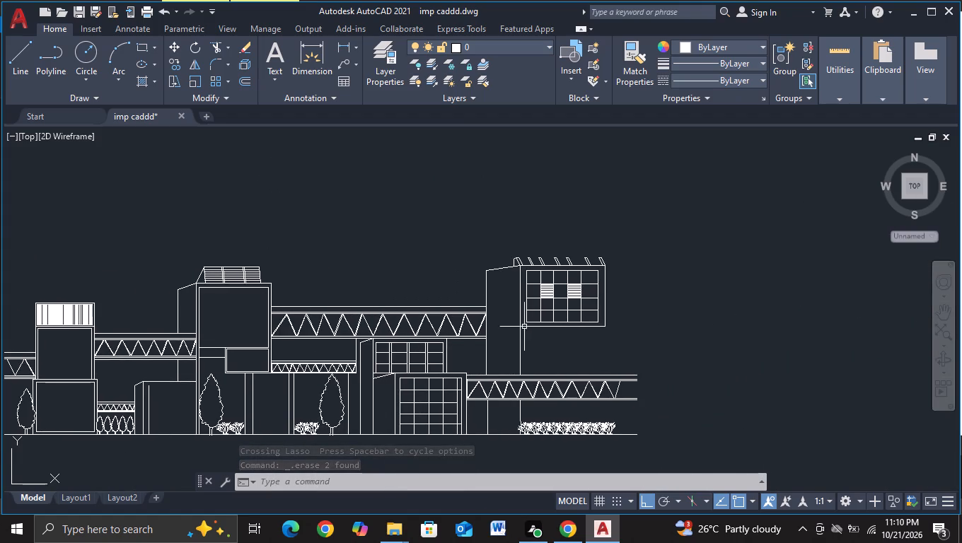
middle_drag(566, 352, 380, 366)
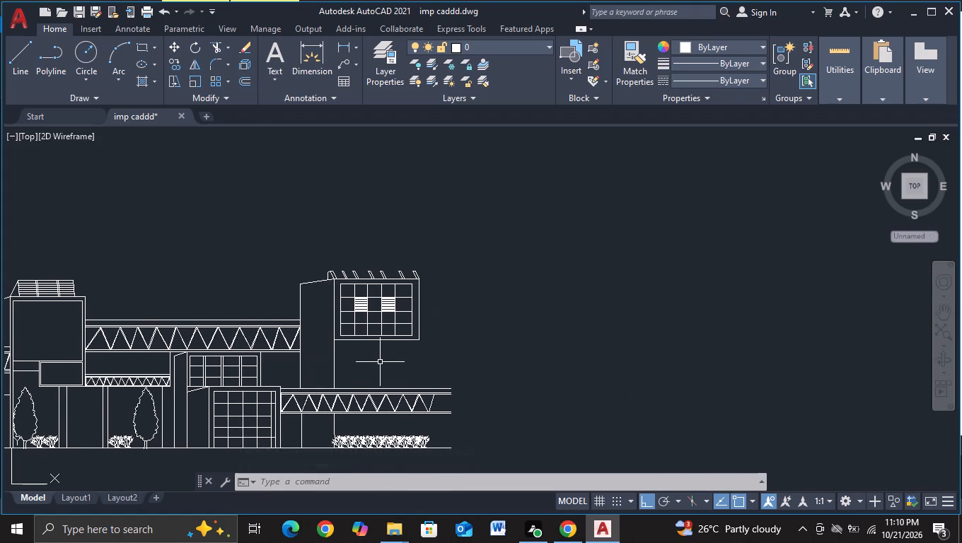
middle_drag(378, 363, 439, 303)
scroll(336, 374, up, 2)
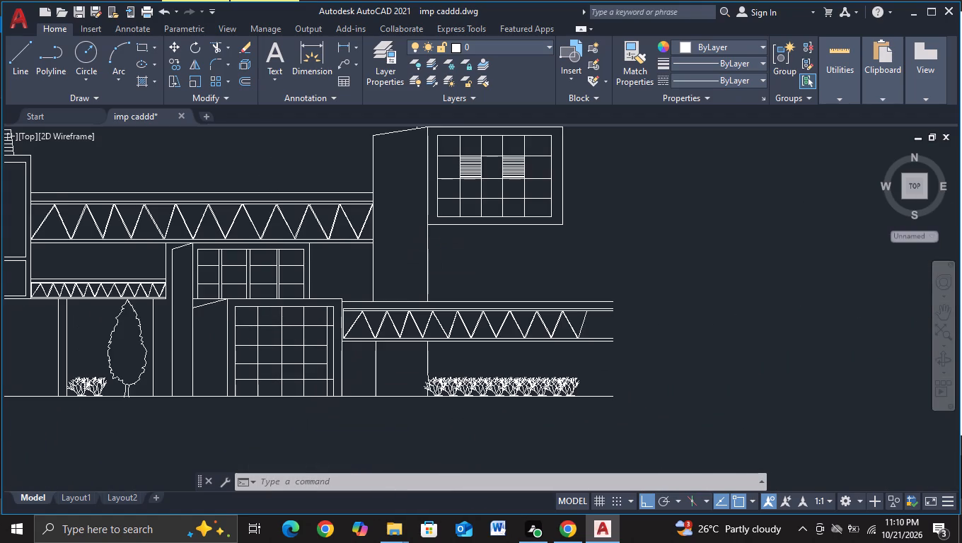
middle_drag(271, 436, 339, 432)
scroll(336, 430, up, 1)
middle_drag(329, 436, 326, 452)
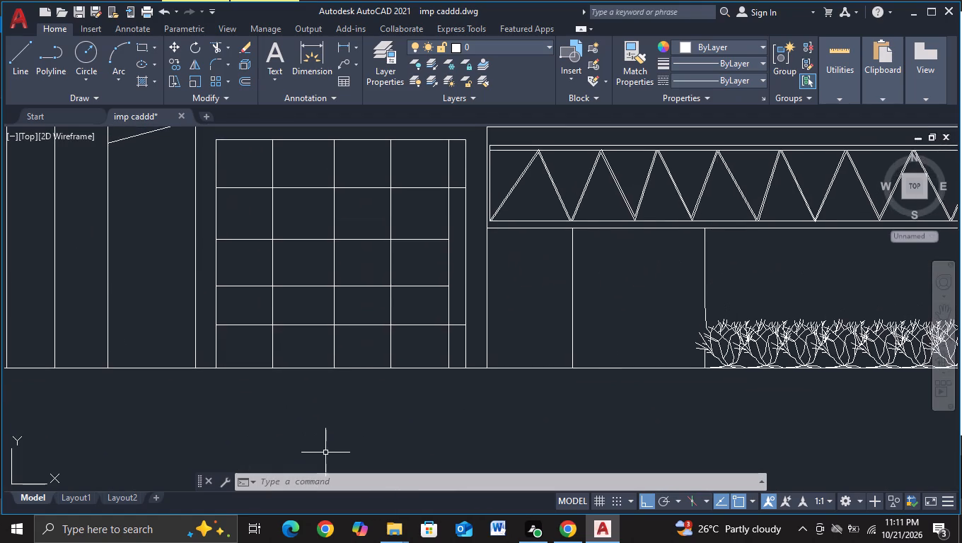
scroll(330, 450, down, 1)
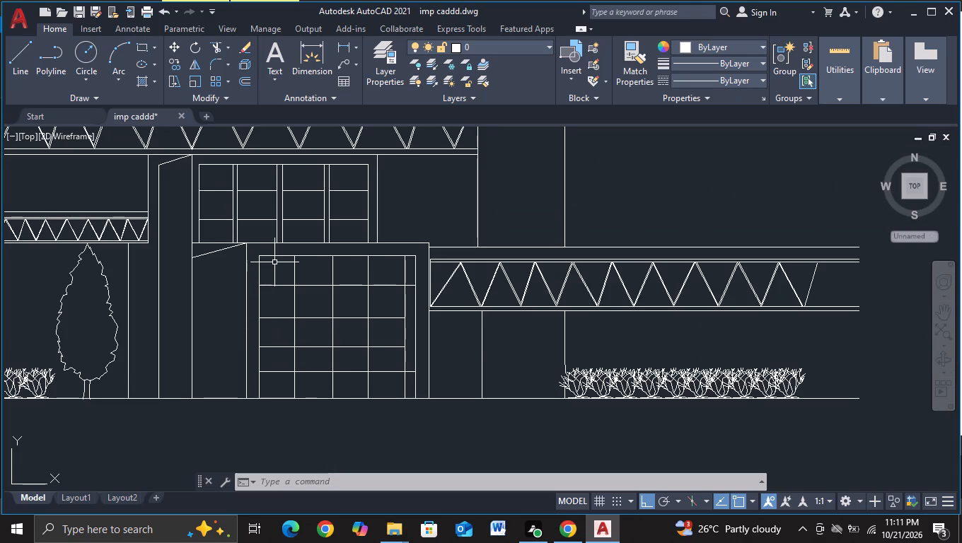
click(216, 43)
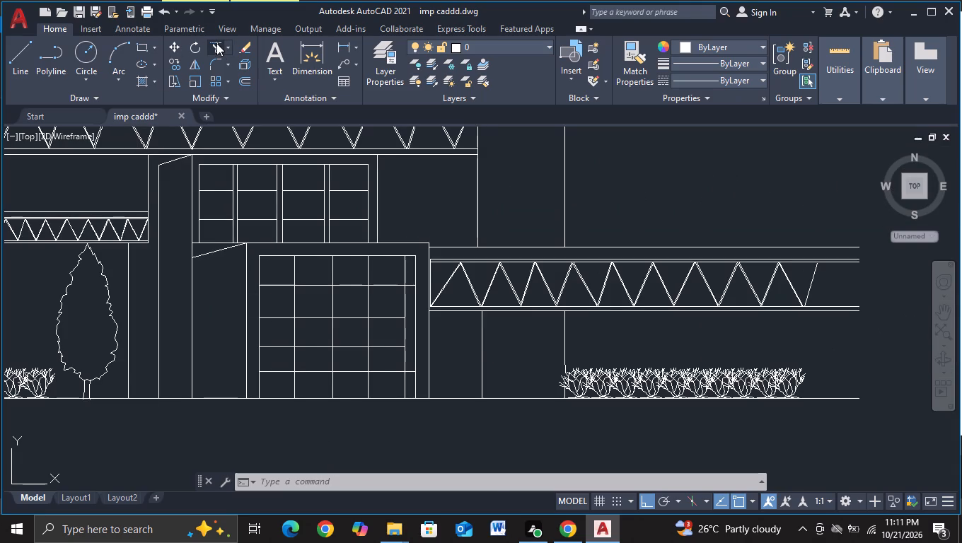
drag(283, 273, 385, 274)
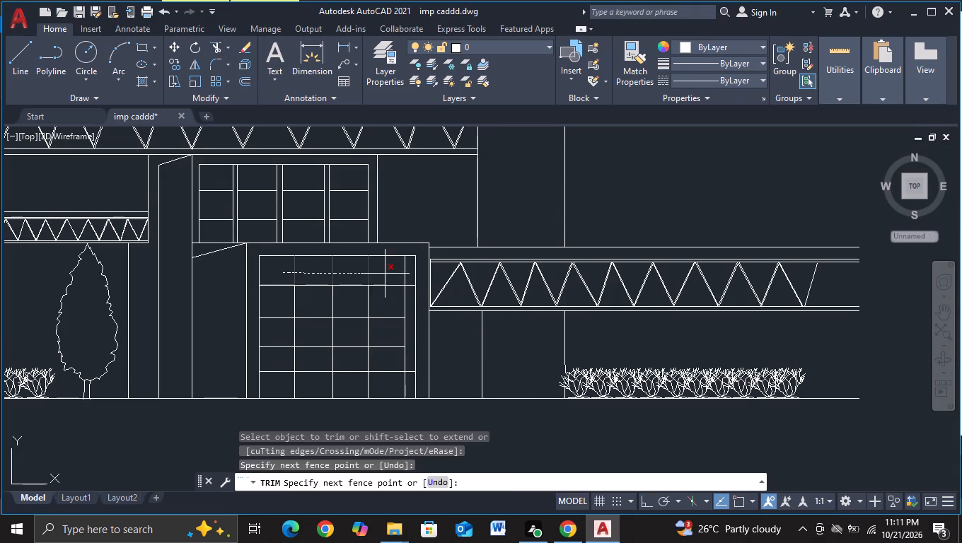
drag(385, 274, 335, 387)
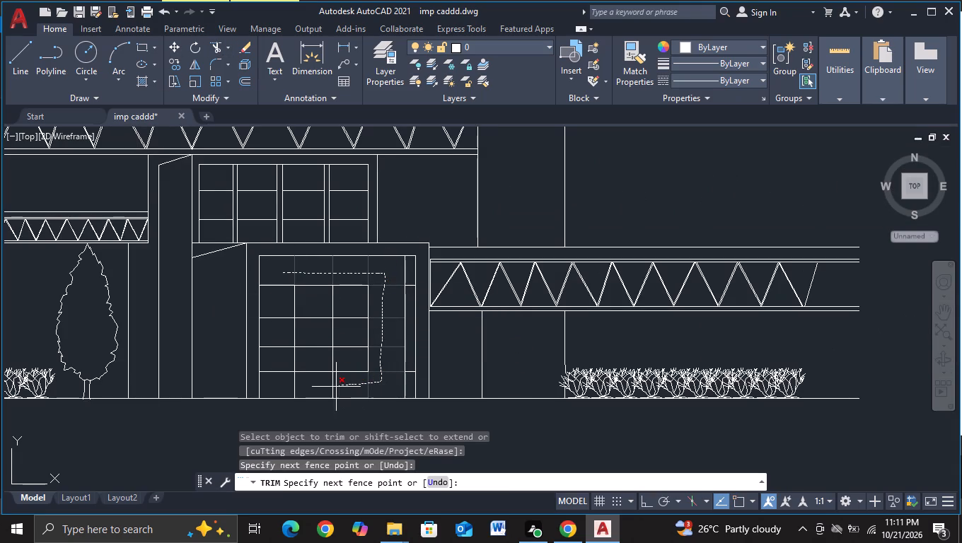
drag(335, 387, 286, 311)
drag(286, 311, 305, 380)
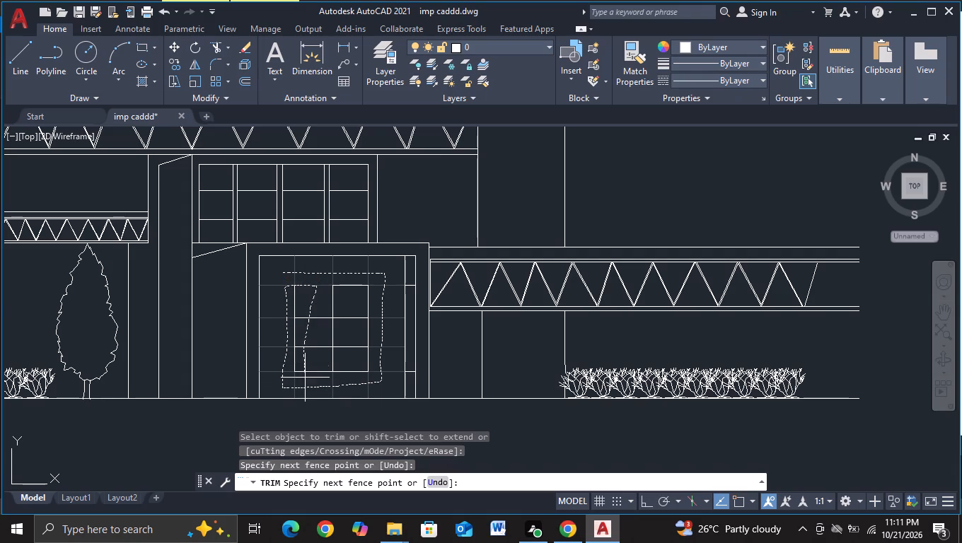
drag(305, 380, 364, 286)
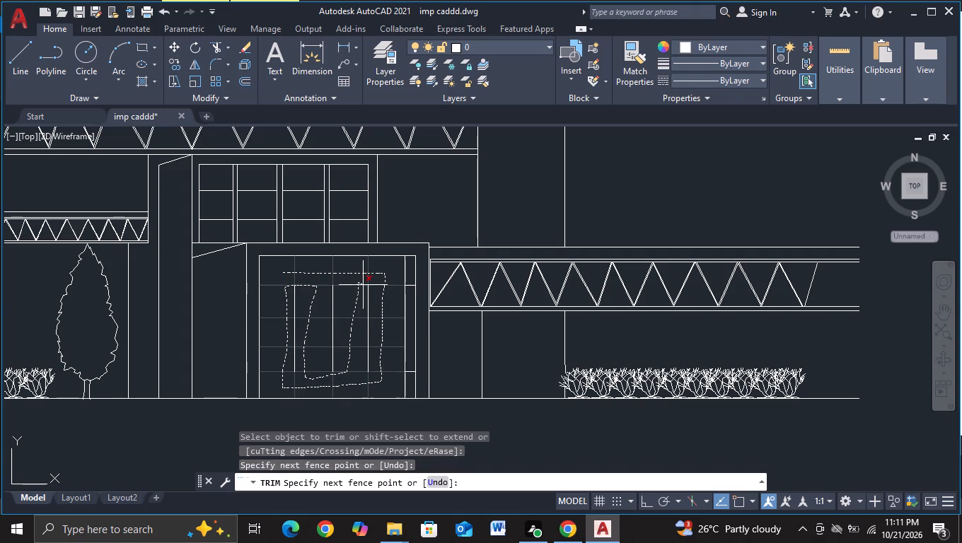
drag(364, 286, 297, 337)
drag(297, 337, 369, 357)
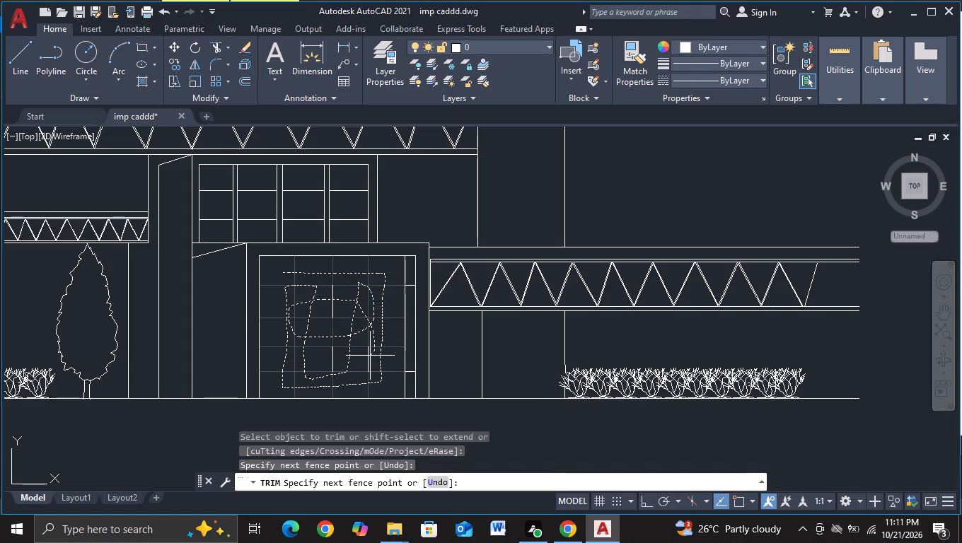
drag(369, 357, 354, 300)
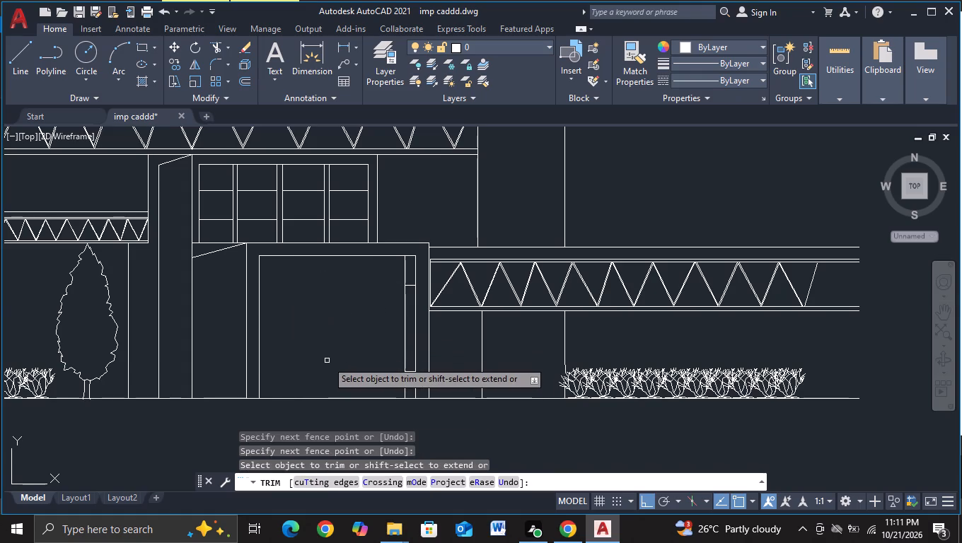
Trim away the window grid in the upper block directly above the eastern ground-floor block, keeping its rectangular frame.
scroll(327, 361, down, 1)
middle_drag(334, 339, 253, 376)
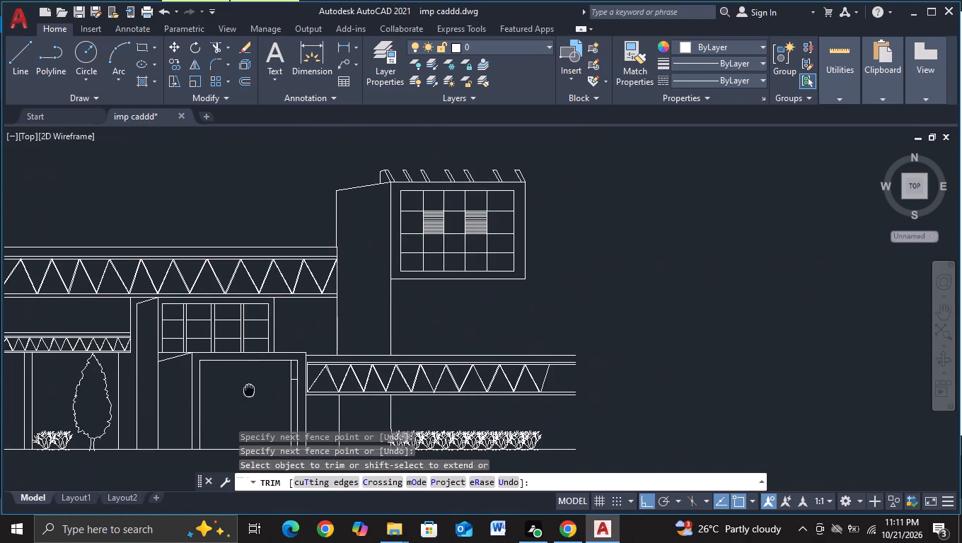
middle_drag(253, 376, 255, 370)
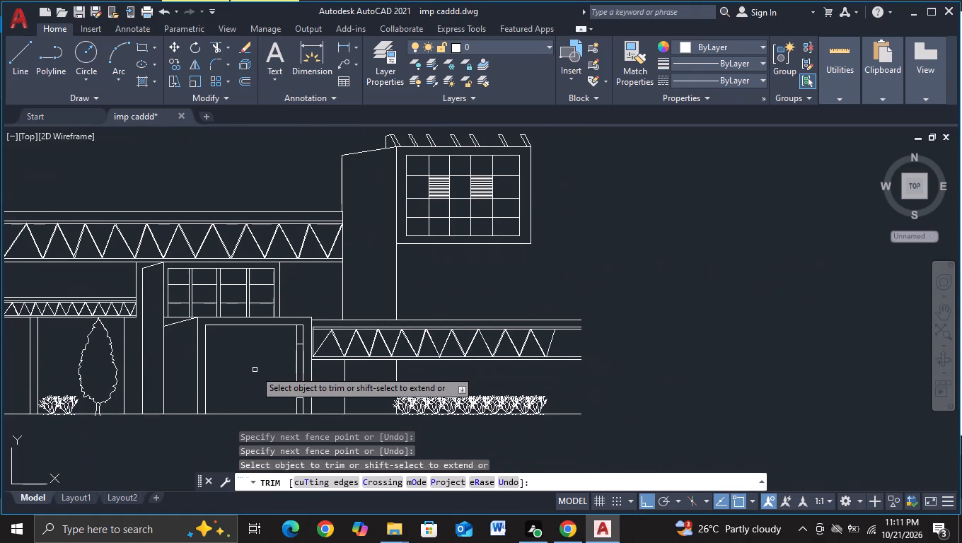
middle_drag(255, 370, 288, 391)
scroll(219, 308, up, 2)
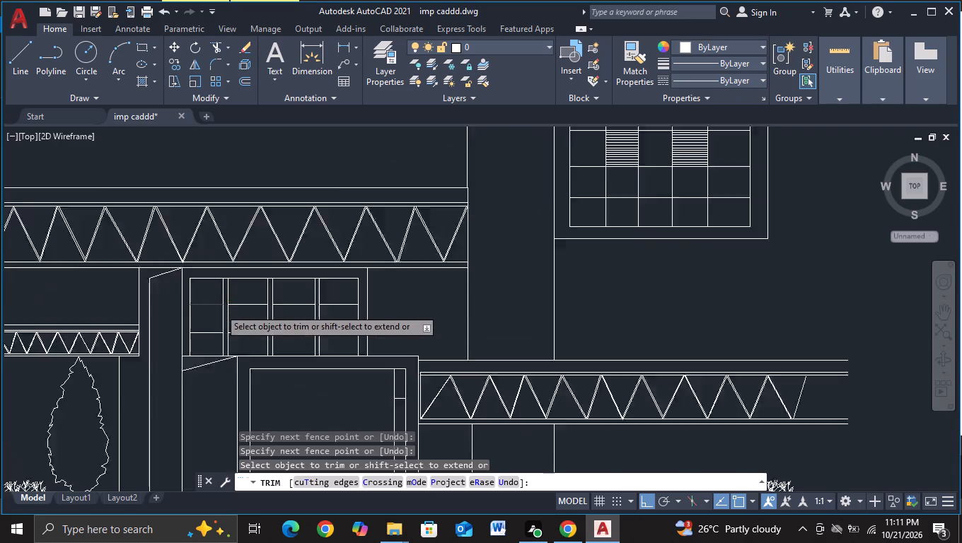
drag(209, 282, 397, 313)
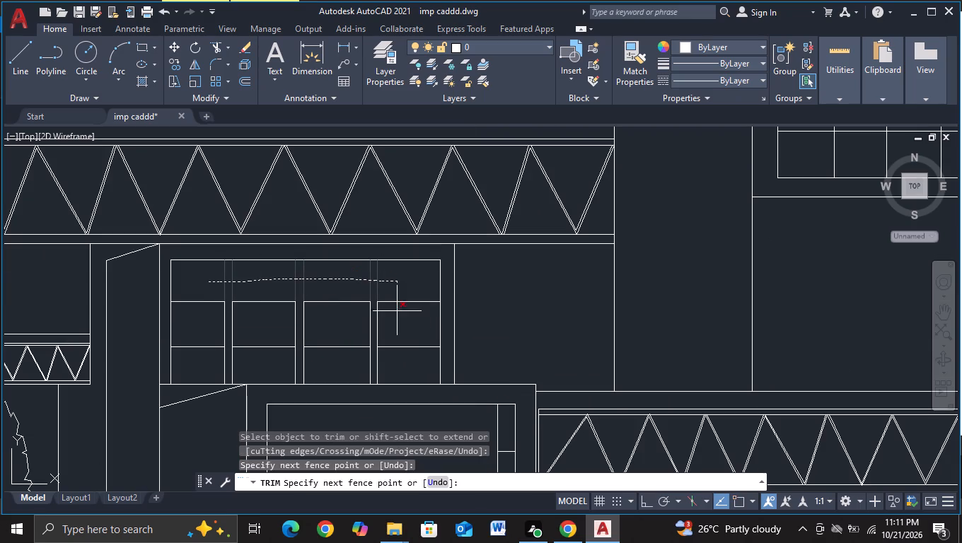
drag(397, 313, 234, 366)
drag(234, 366, 260, 315)
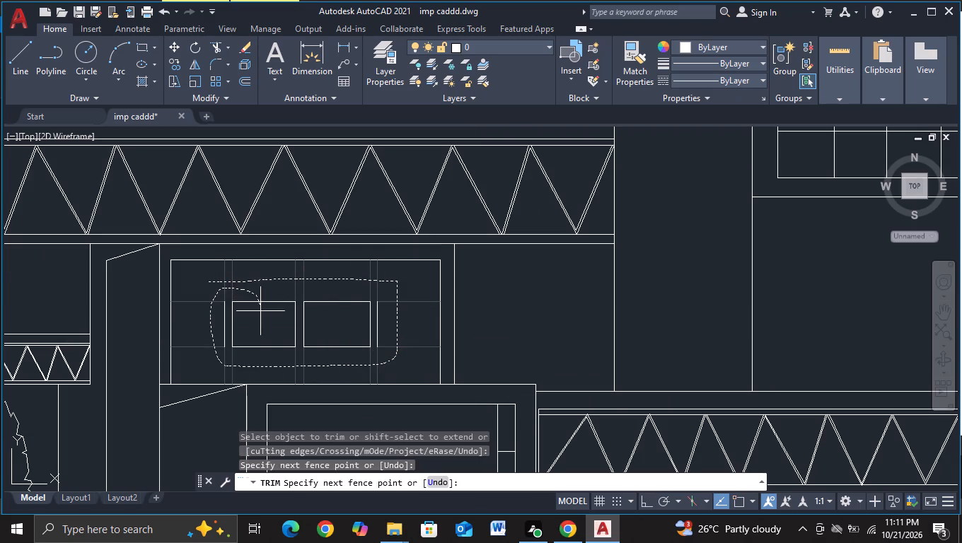
drag(260, 315, 284, 338)
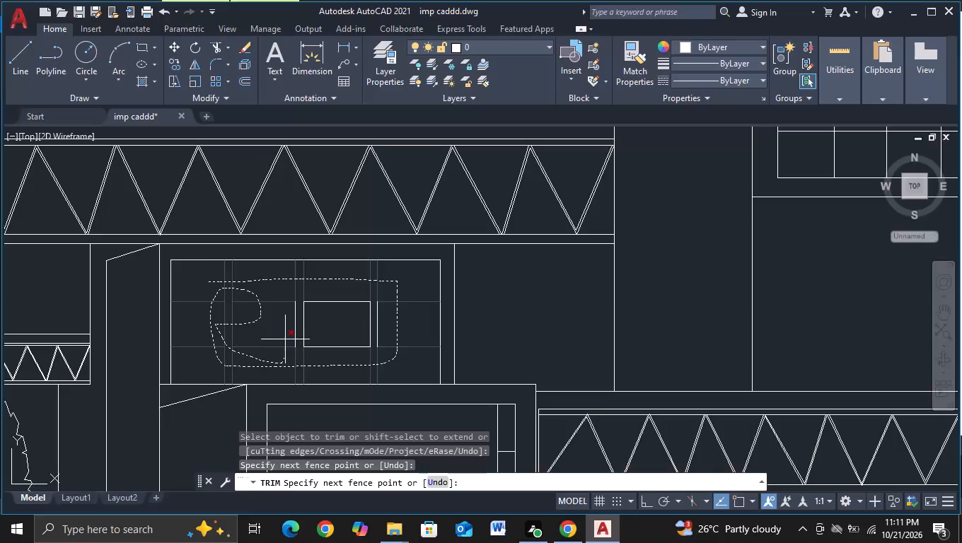
drag(284, 338, 335, 338)
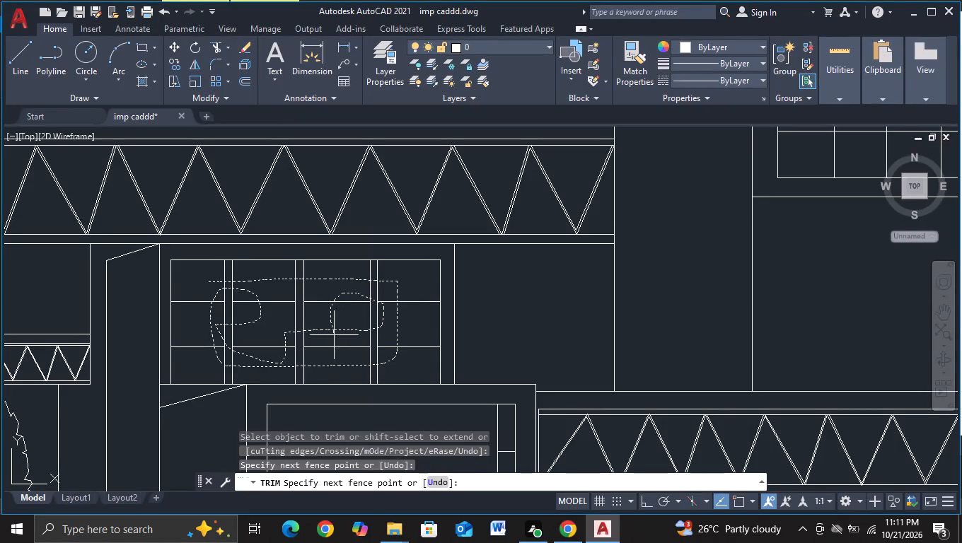
drag(335, 338, 337, 356)
Trim away the window grid and slat lines inside the easternmost tower's raised facade frame, keeping the frame.
scroll(376, 352, down, 2)
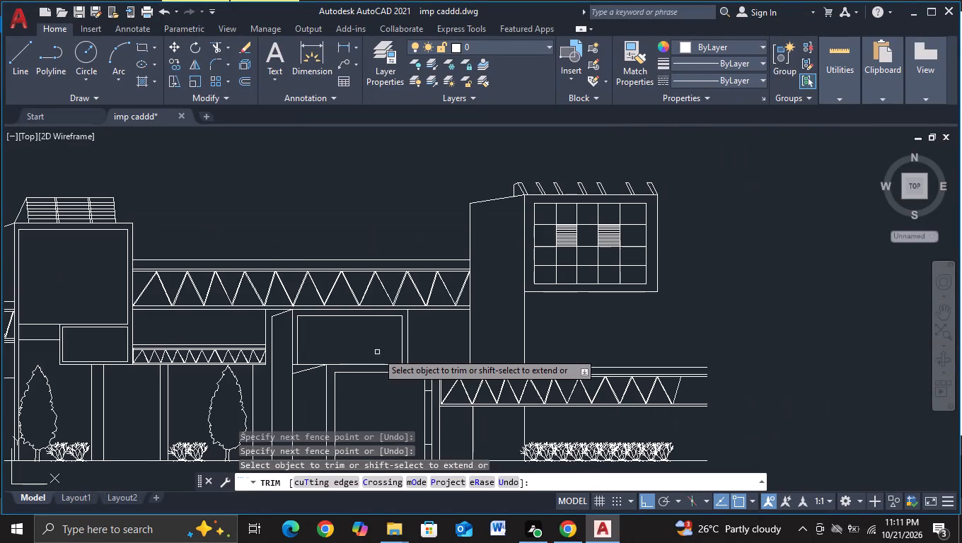
middle_drag(377, 352, 314, 322)
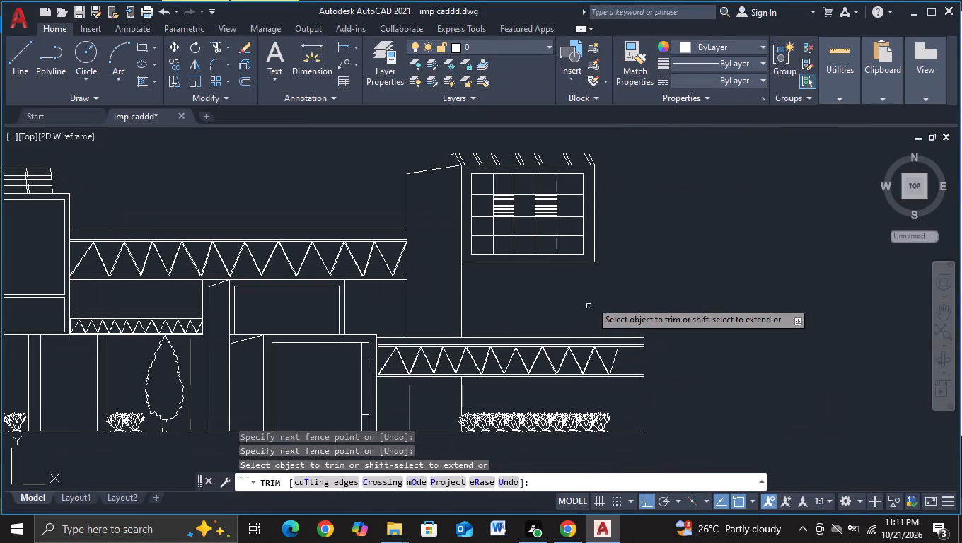
middle_drag(597, 269, 571, 325)
scroll(489, 307, up, 1)
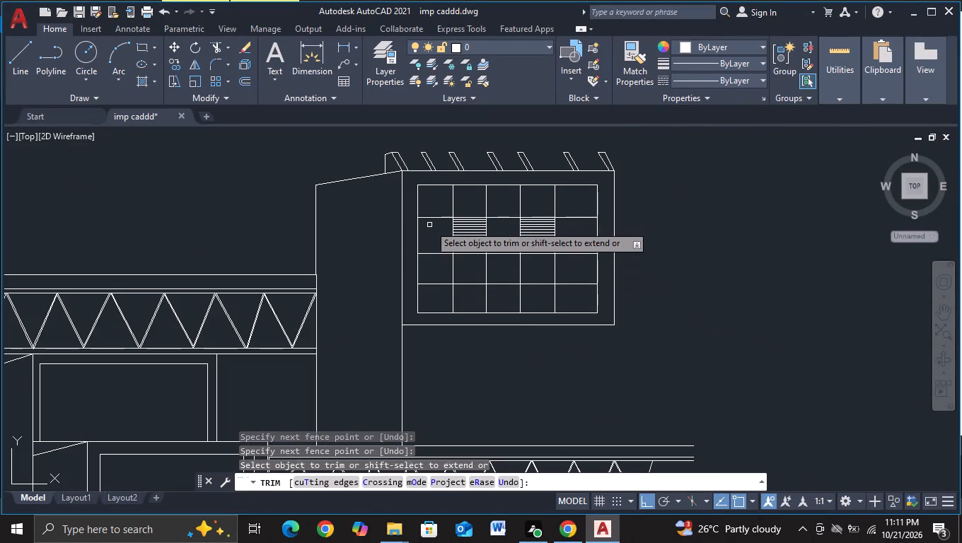
drag(432, 202, 574, 280)
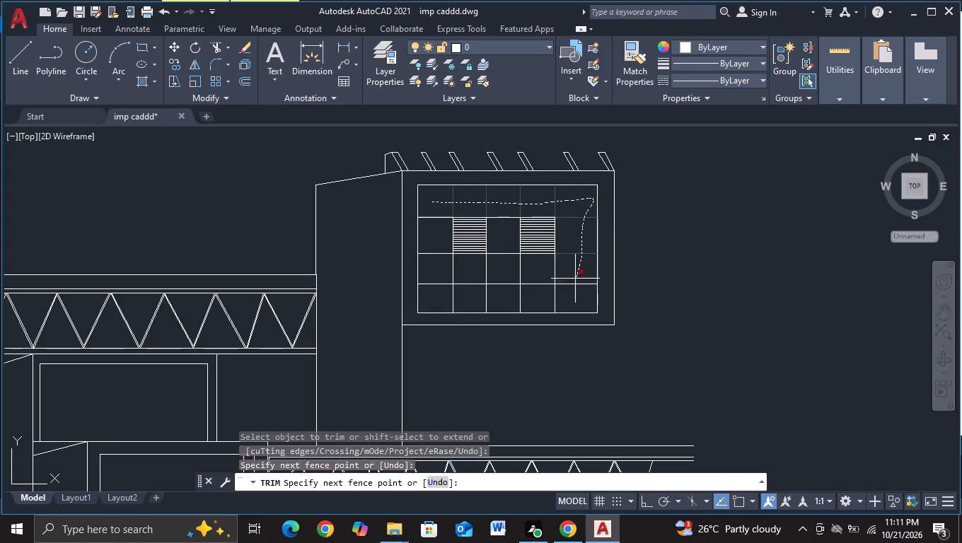
drag(574, 280, 442, 229)
drag(442, 229, 474, 295)
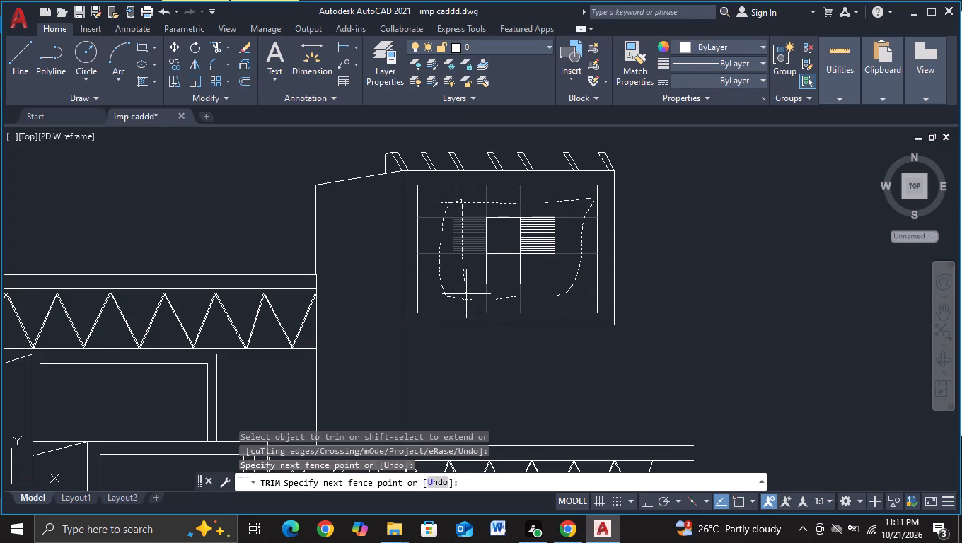
drag(474, 295, 538, 238)
drag(538, 238, 478, 274)
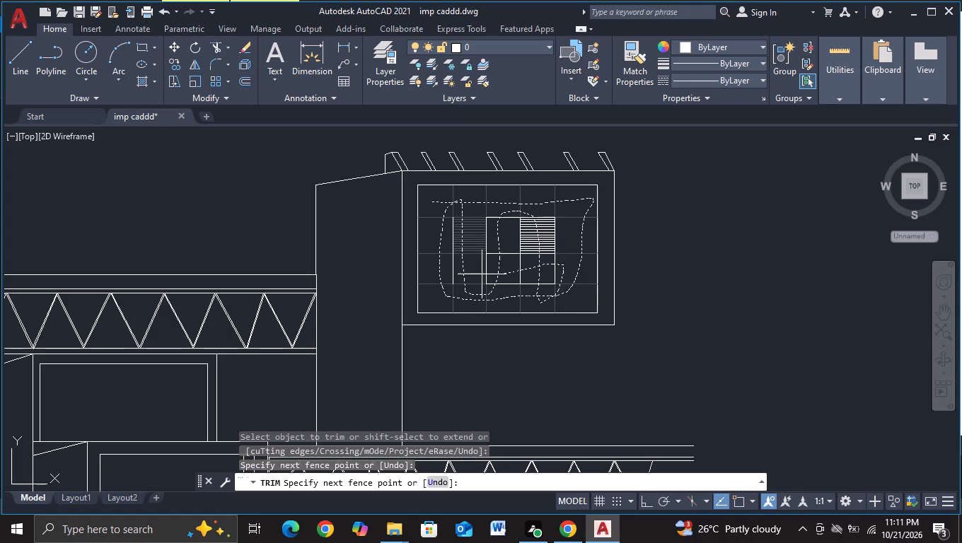
drag(478, 274, 551, 231)
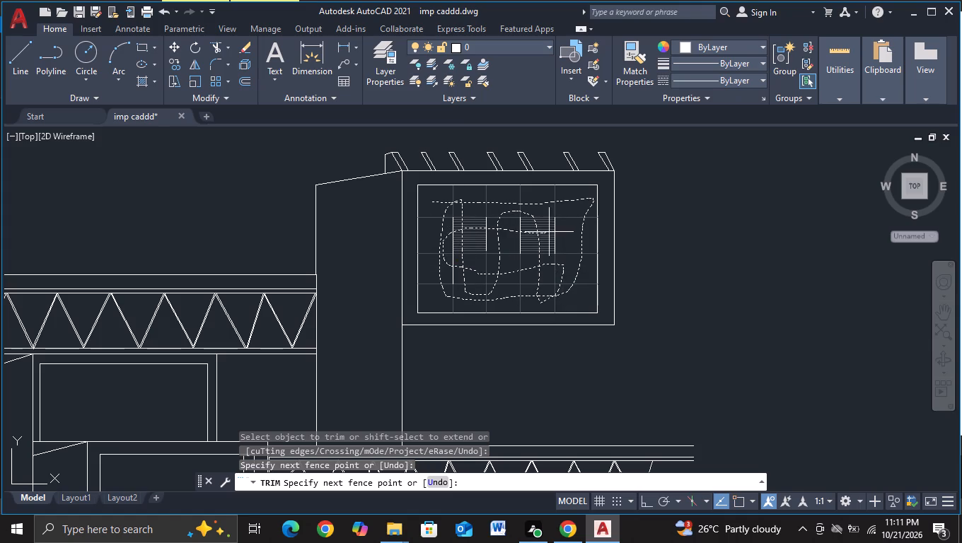
drag(551, 231, 564, 230)
scroll(558, 240, down, 2)
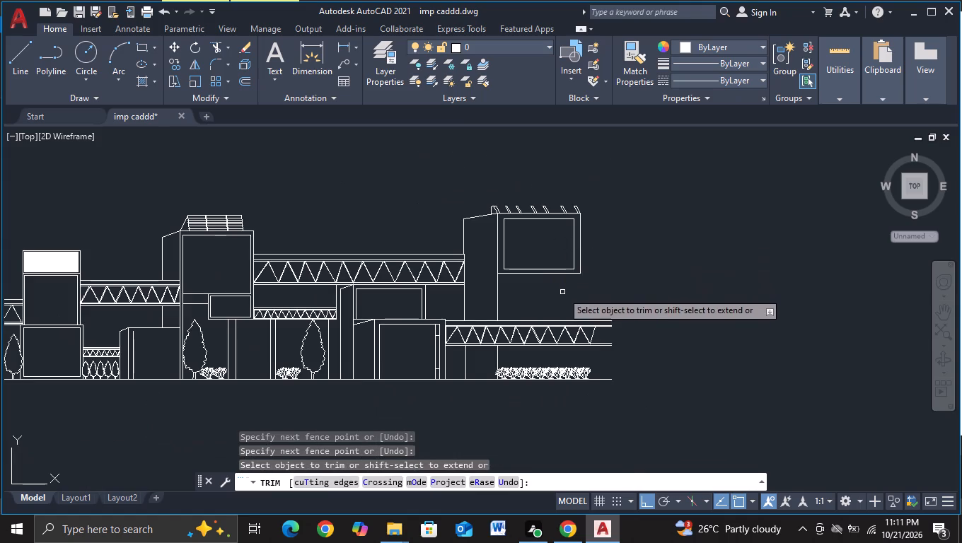
middle_drag(559, 299, 669, 233)
middle_drag(504, 356, 546, 344)
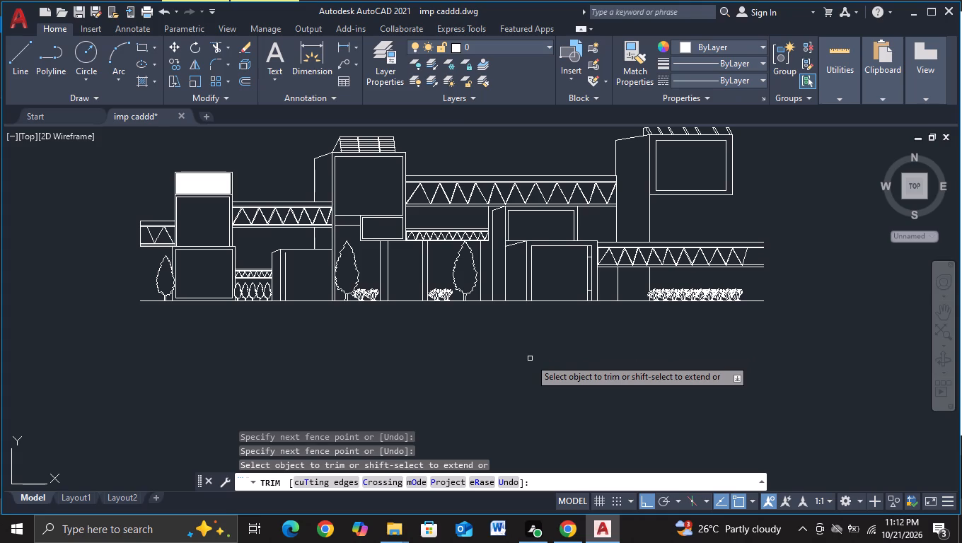
key(Escape)
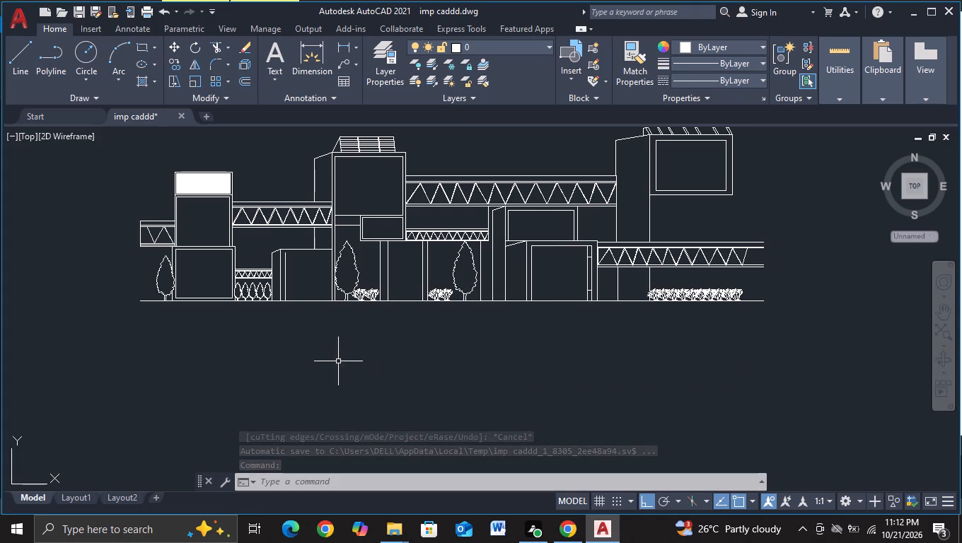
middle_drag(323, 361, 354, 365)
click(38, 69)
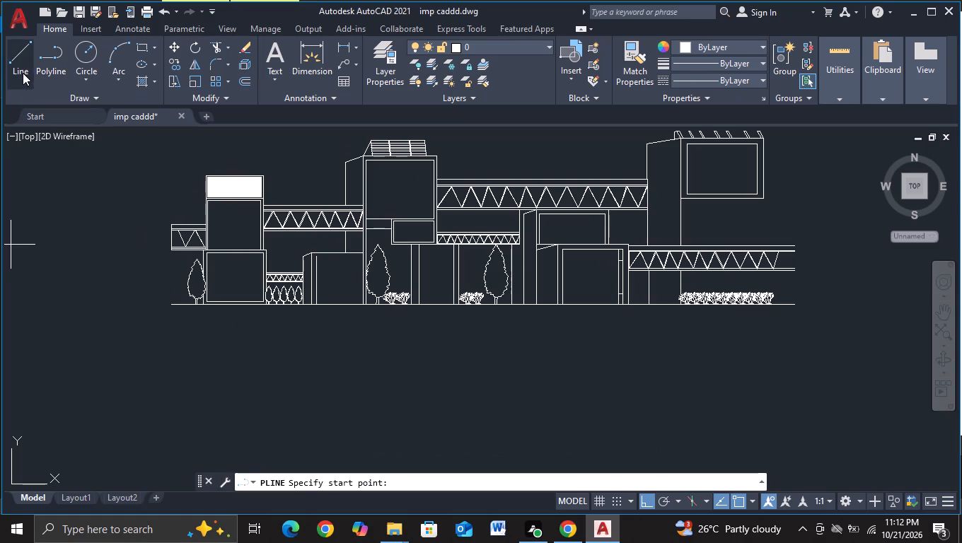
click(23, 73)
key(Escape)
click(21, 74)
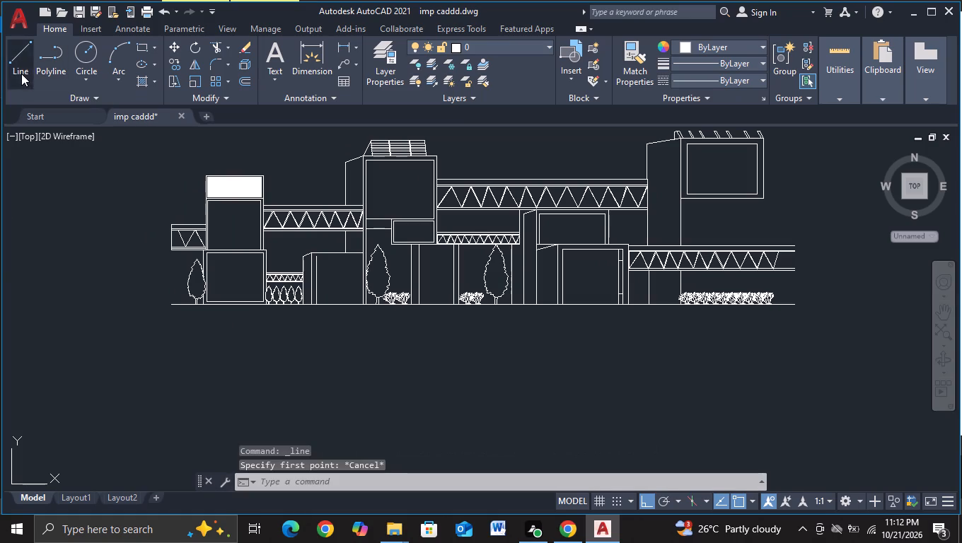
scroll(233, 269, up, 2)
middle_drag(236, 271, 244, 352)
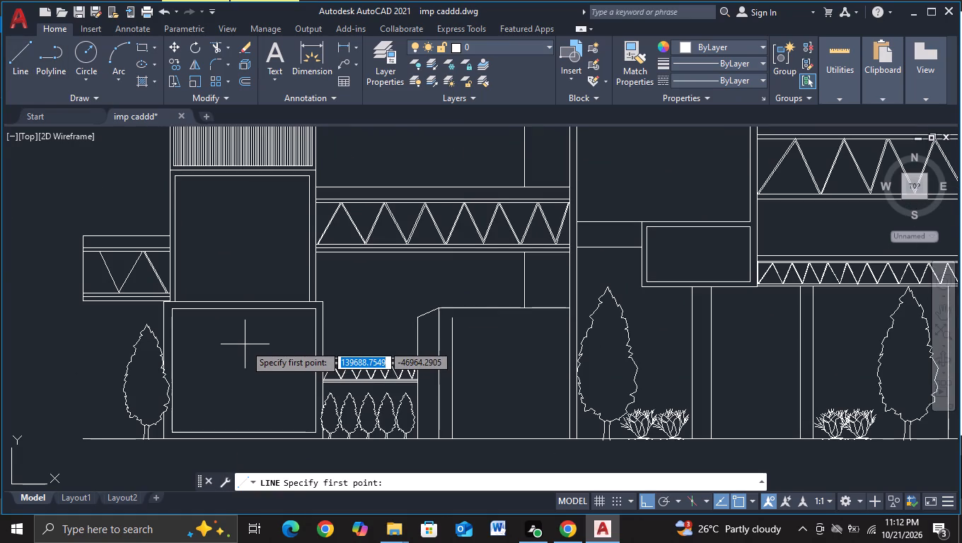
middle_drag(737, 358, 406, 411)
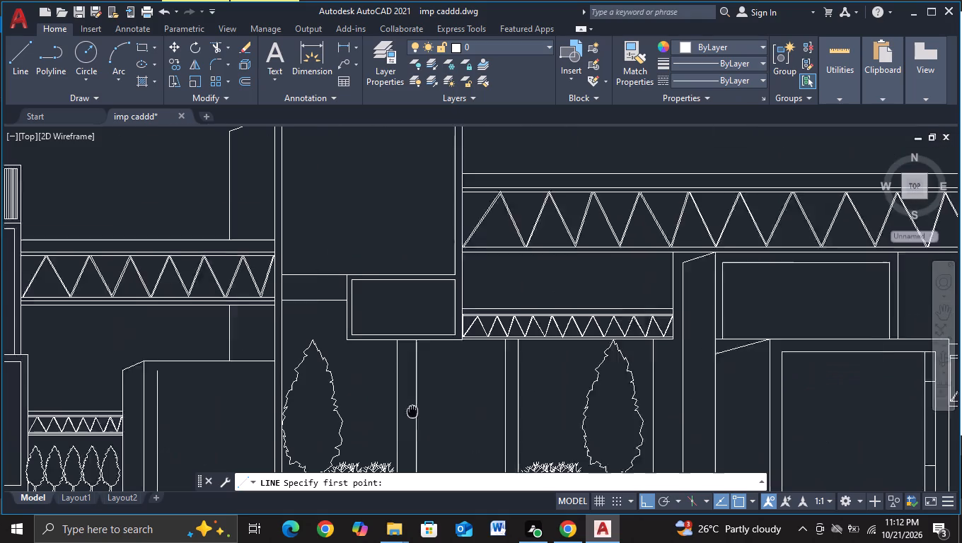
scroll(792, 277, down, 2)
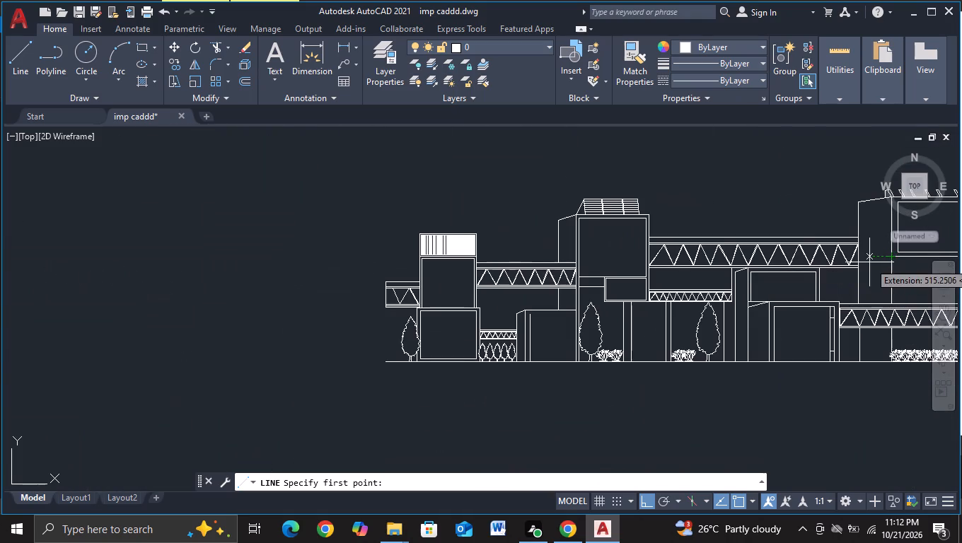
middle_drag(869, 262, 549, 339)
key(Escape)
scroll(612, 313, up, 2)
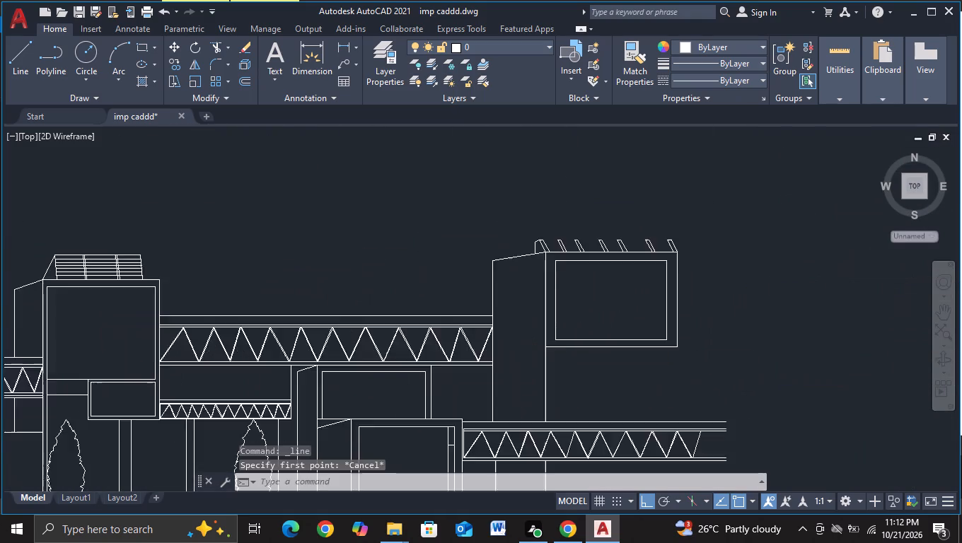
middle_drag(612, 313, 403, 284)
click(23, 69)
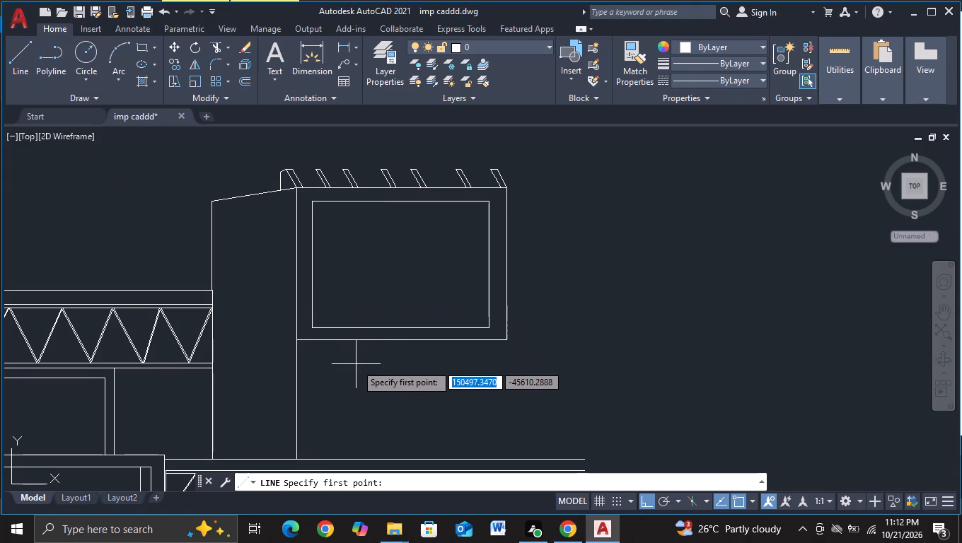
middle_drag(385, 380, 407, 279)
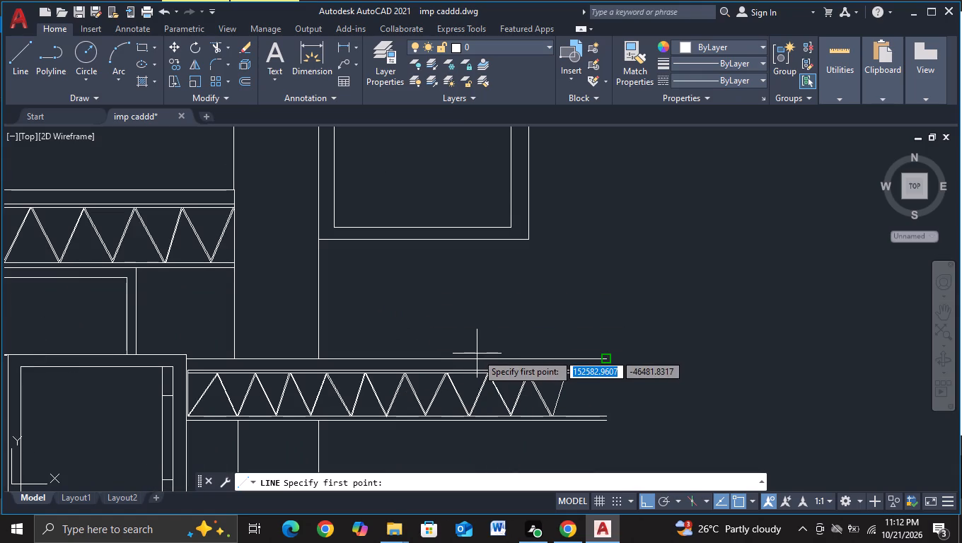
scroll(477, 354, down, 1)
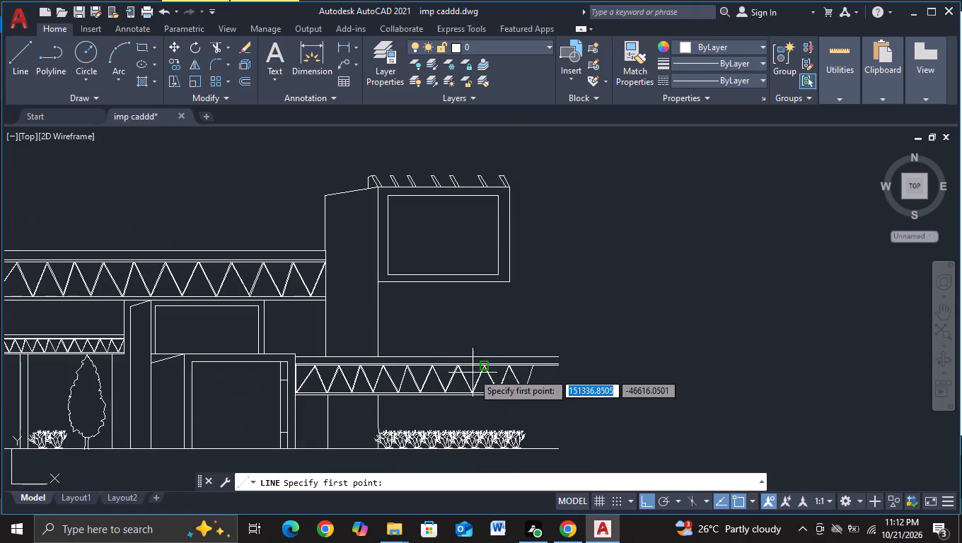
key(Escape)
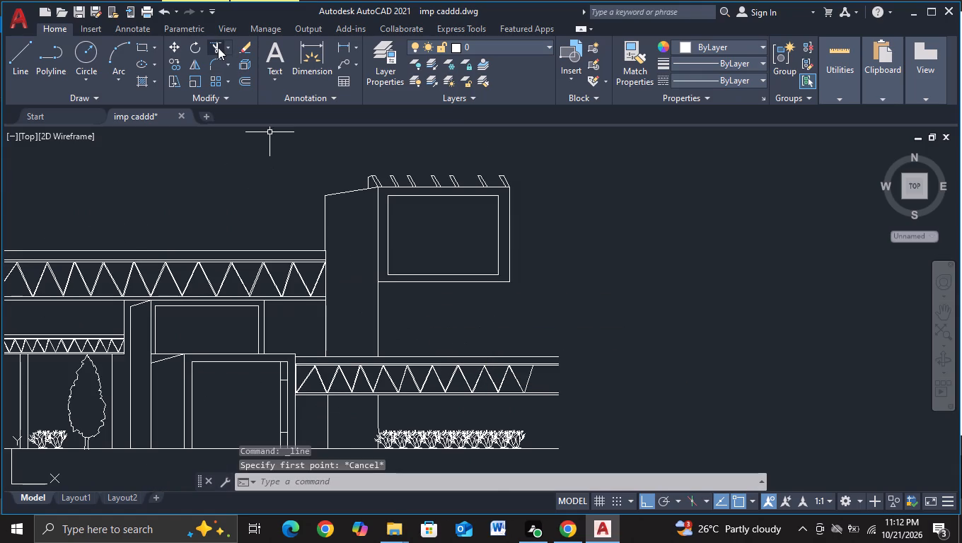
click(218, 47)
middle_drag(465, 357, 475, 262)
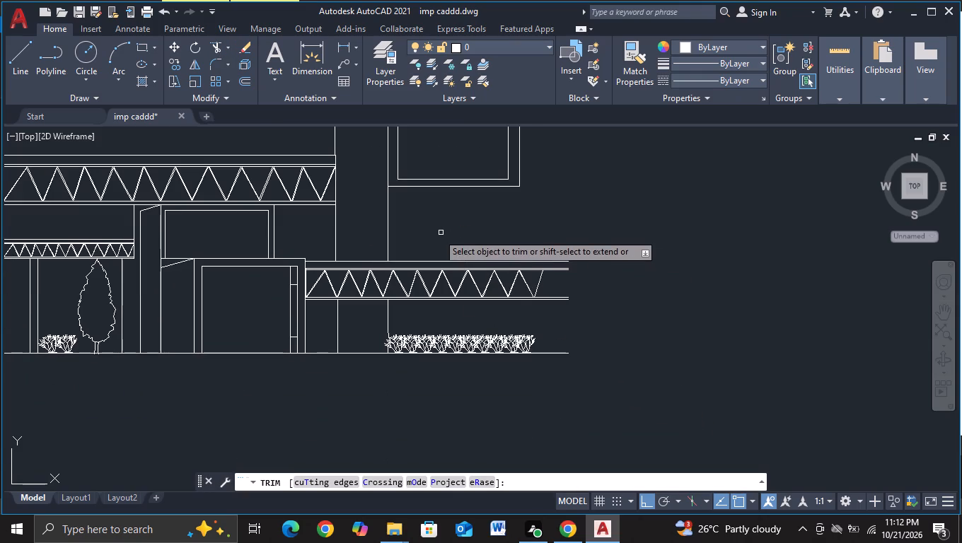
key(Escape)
Draw a vertical line across the eastern sky bridge, continuing the easternmost tower's wall edge down to the bridge's underside.
click(13, 78)
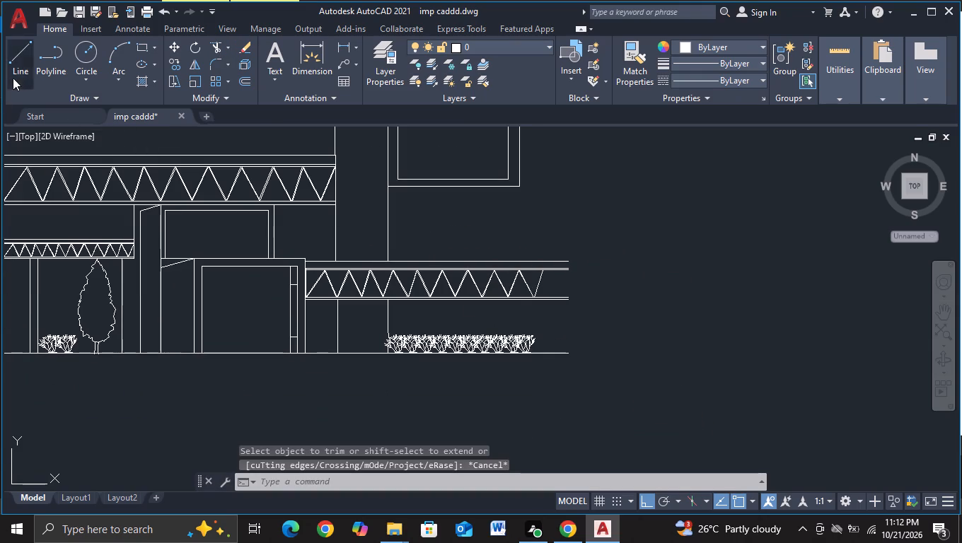
click(389, 251)
click(391, 299)
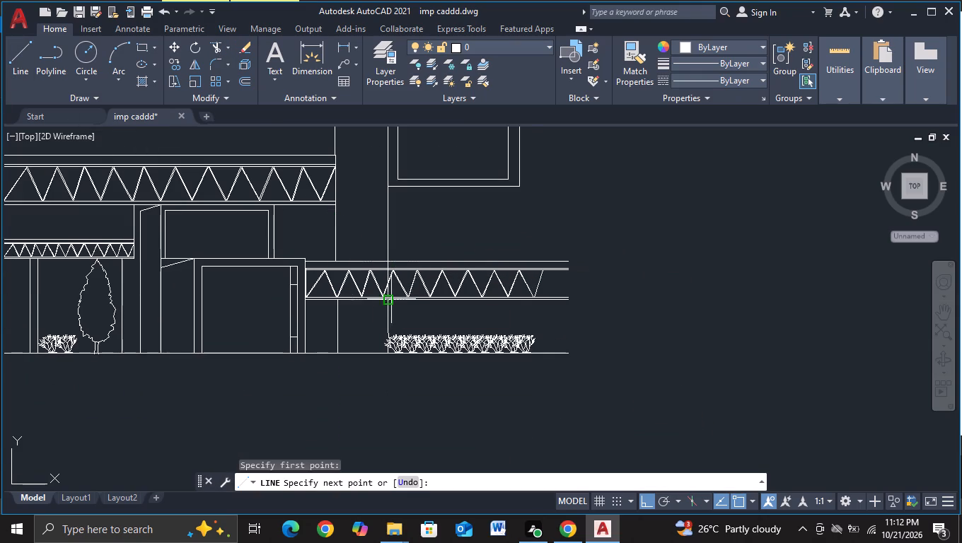
key(Escape)
Erase the truss diagonals of the eastern sky bridge that lie east of the easternmost tower's wall line.
click(27, 59)
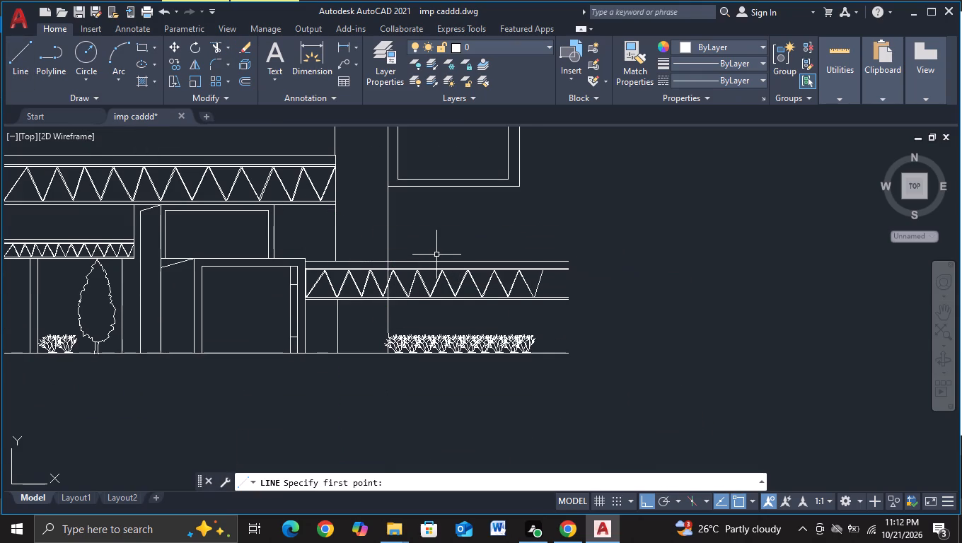
key(Escape)
click(378, 237)
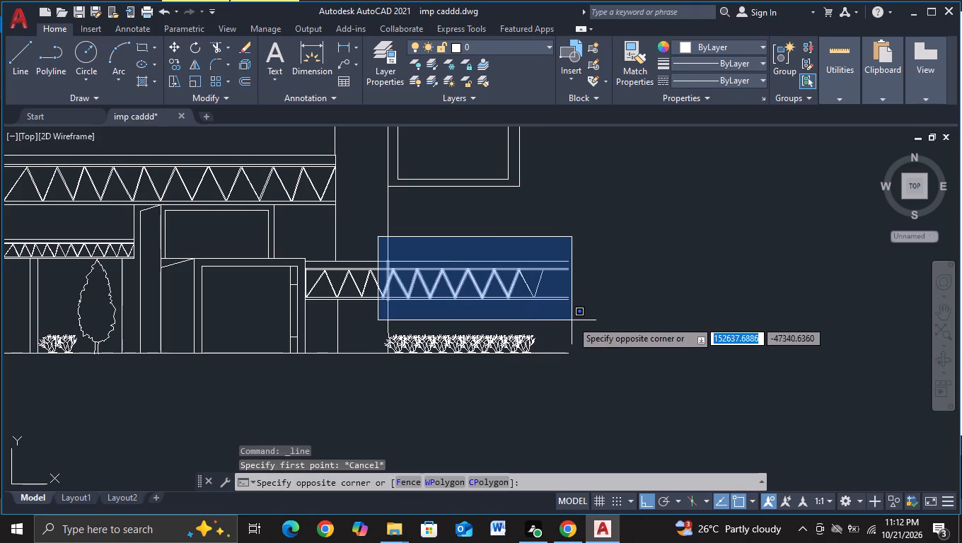
key(Escape)
click(392, 246)
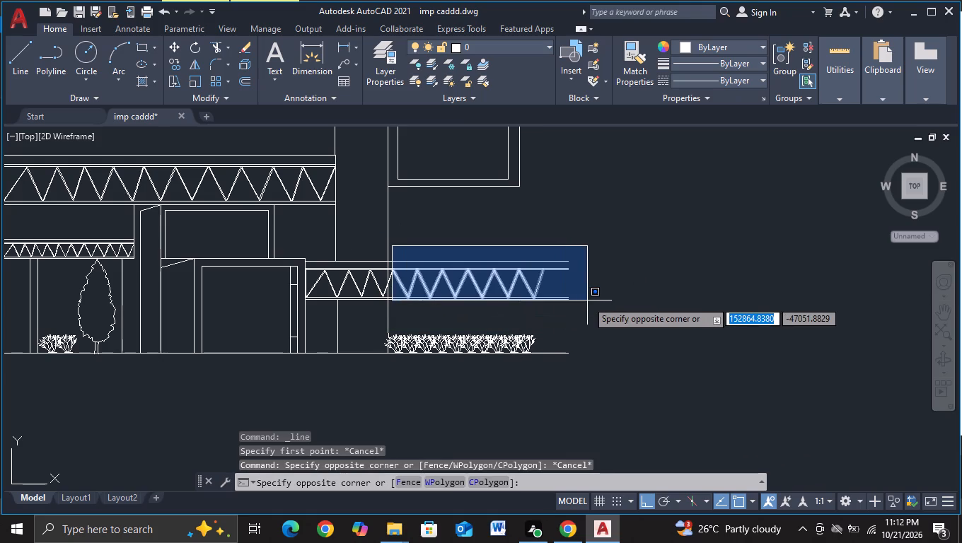
click(587, 308)
key(Delete)
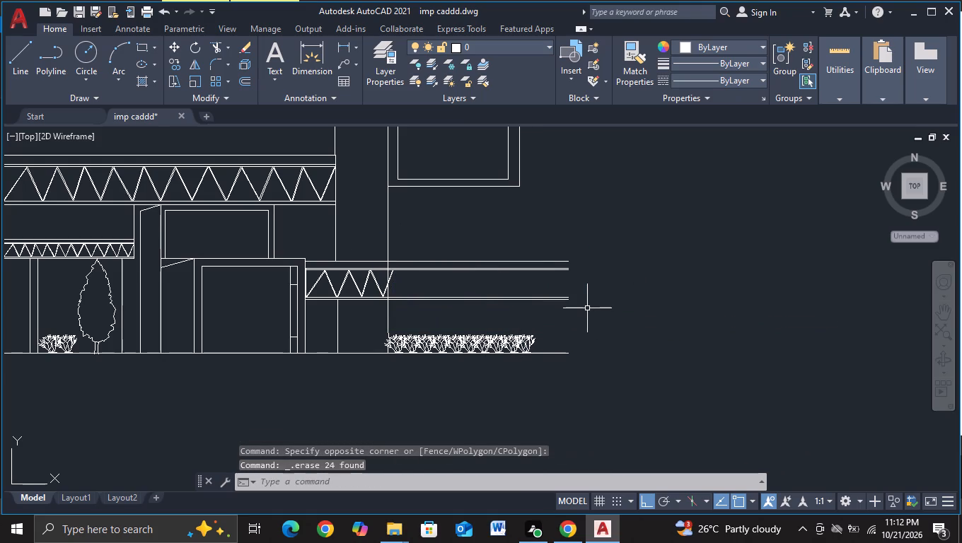
Trim the eastern sky bridge's horizontal chords and the leftover diagonal end back to the easternmost tower's wall line.
click(216, 42)
drag(485, 240, 487, 309)
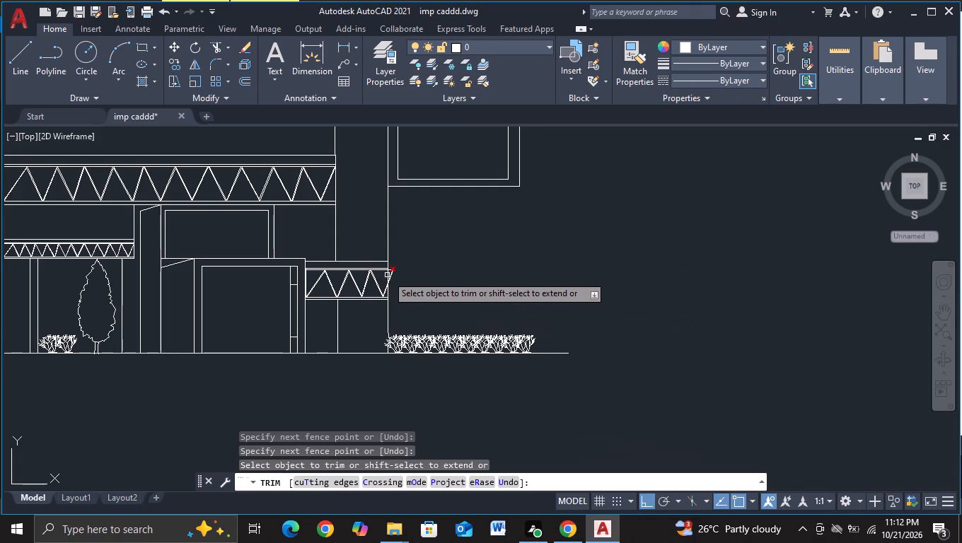
click(390, 275)
click(390, 272)
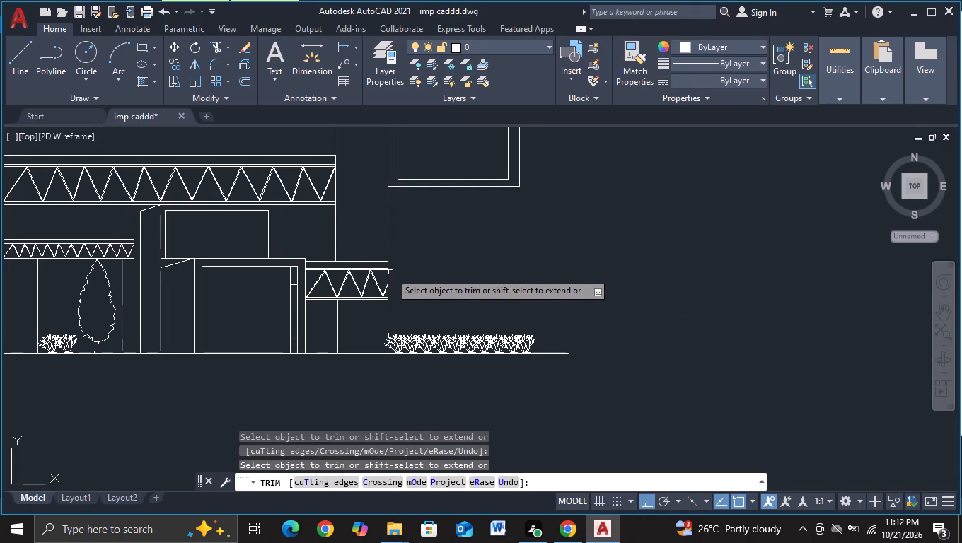
scroll(414, 279, up, 2)
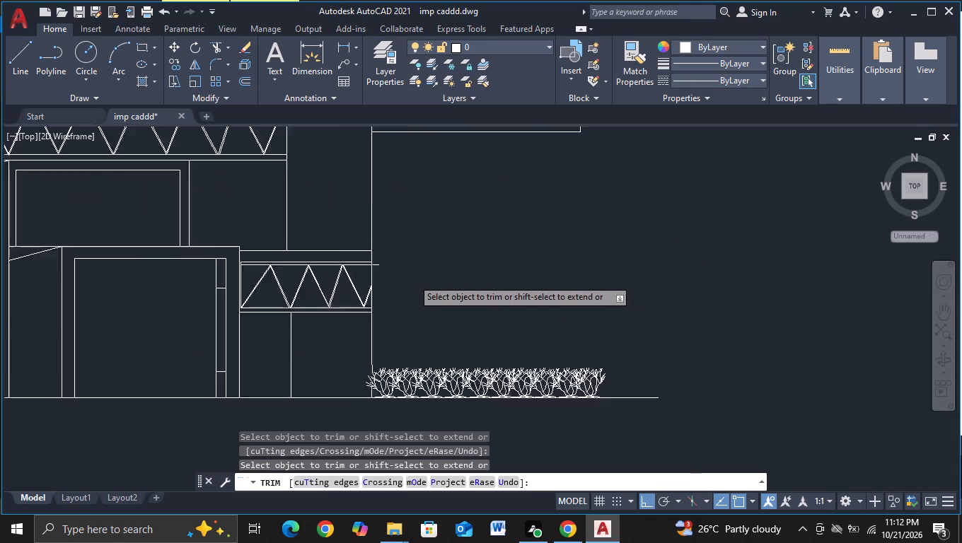
click(354, 257)
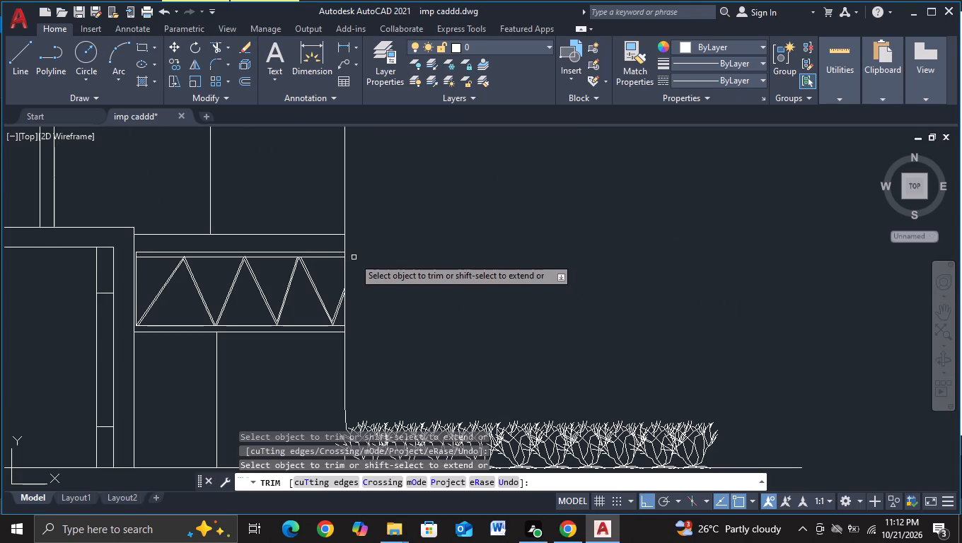
scroll(372, 274, down, 3)
scroll(495, 325, down, 1)
key(Escape)
Erase the row of shrubs on the ground line east of the easternmost tower's wall.
middle_drag(489, 338, 501, 284)
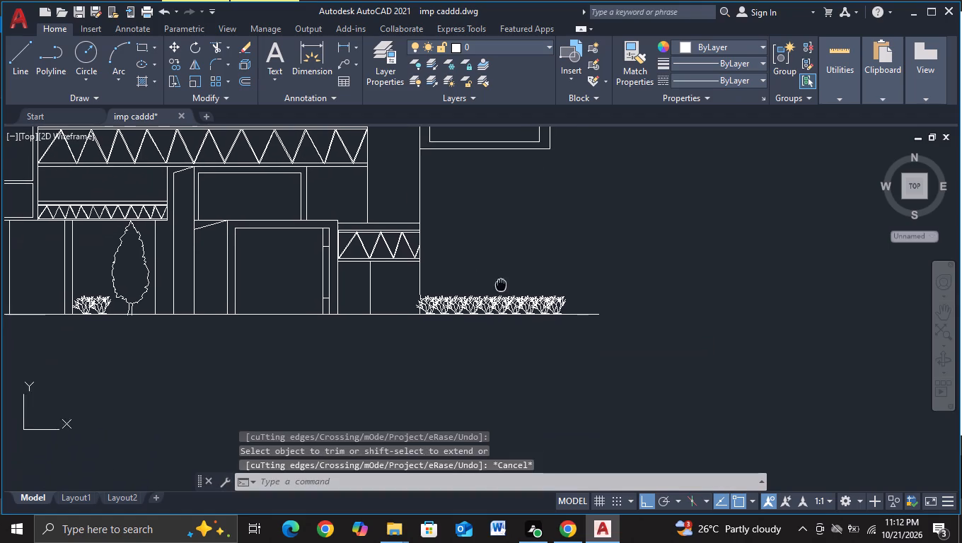
drag(410, 308, 552, 312)
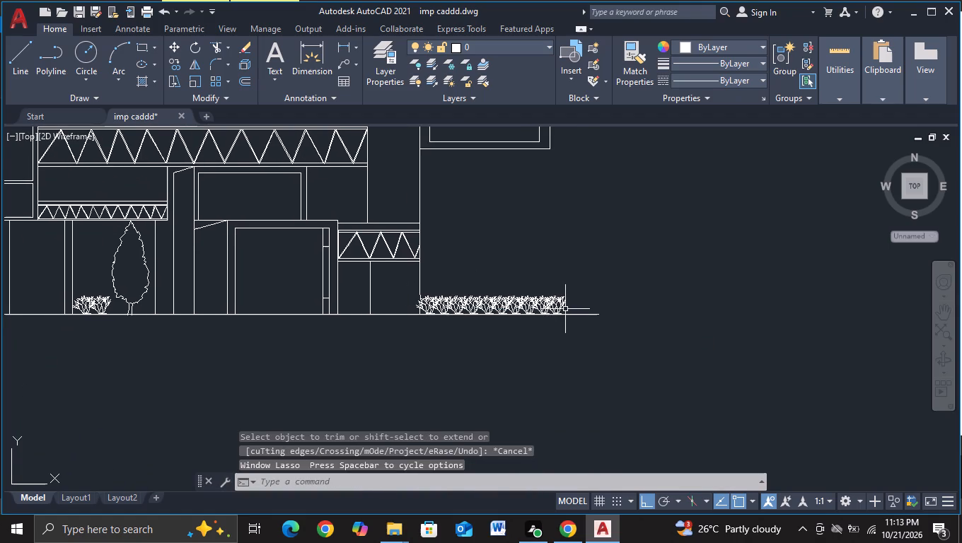
drag(567, 305, 405, 304)
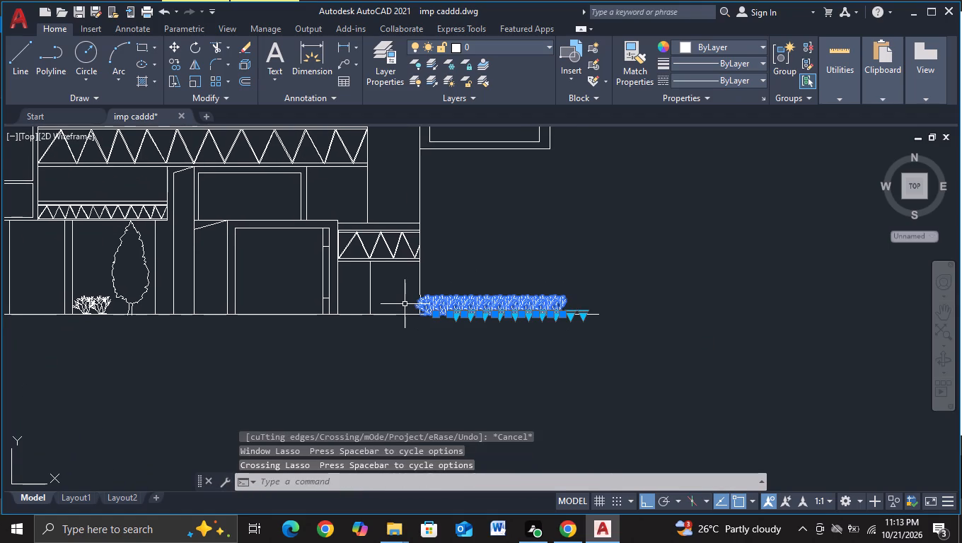
key(Delete)
Draw a vertical line from the broken lower end of the easternmost tower's wall down past the ground line.
middle_drag(497, 287, 487, 320)
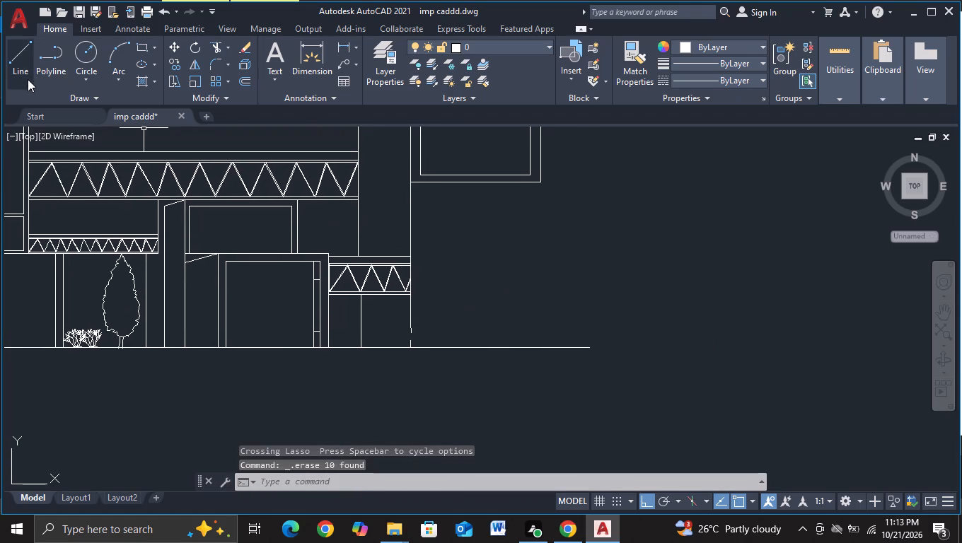
click(28, 79)
scroll(410, 302, up, 1)
middle_drag(410, 324, 408, 271)
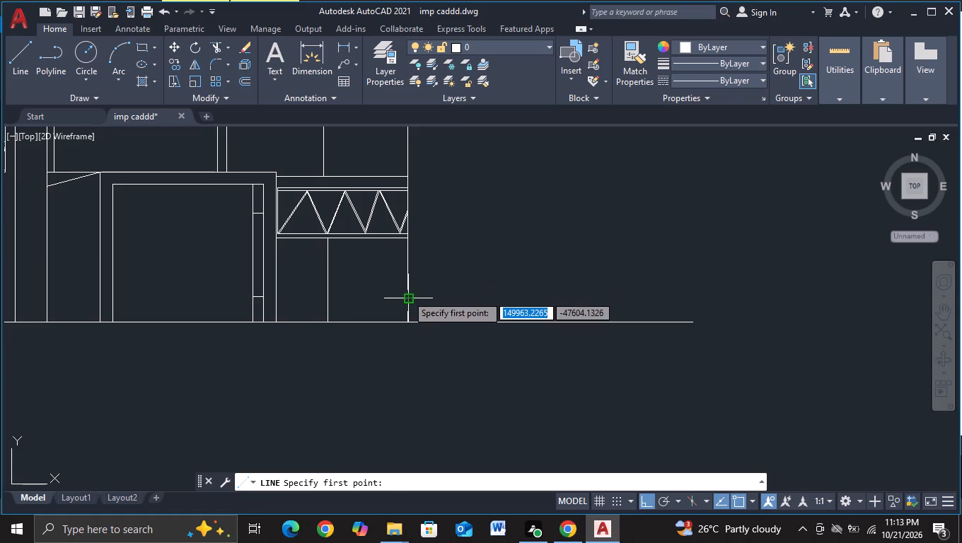
click(407, 295)
click(406, 351)
key(Escape)
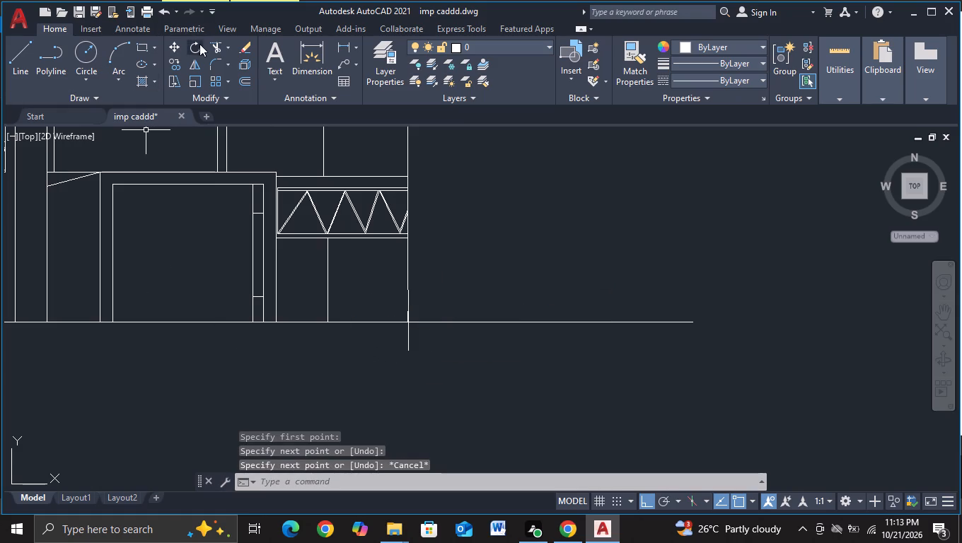
Trim the new wall line's overshoot below the ground line and the doubled stub just above it.
click(207, 46)
click(221, 48)
drag(398, 346, 469, 346)
scroll(470, 346, up, 3)
click(470, 346)
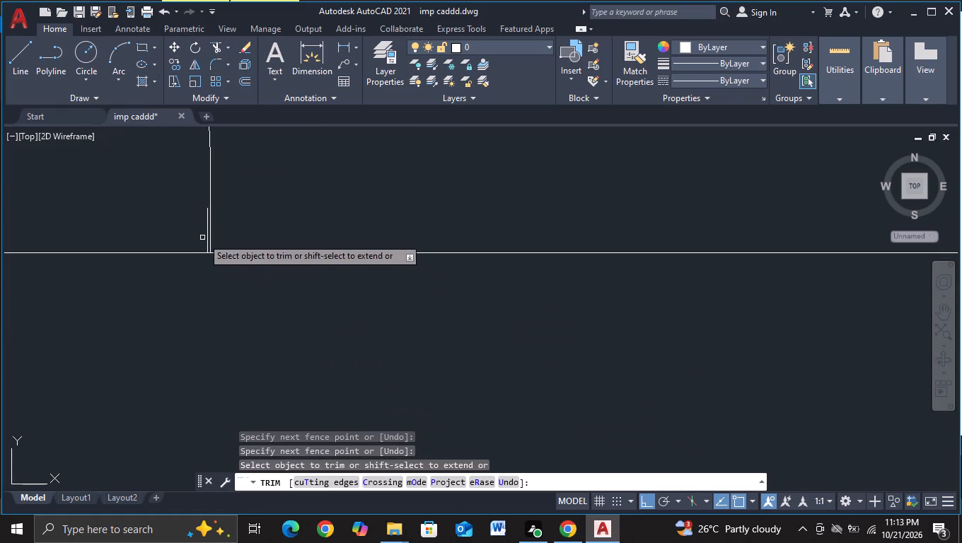
click(206, 231)
middle_drag(257, 198, 364, 361)
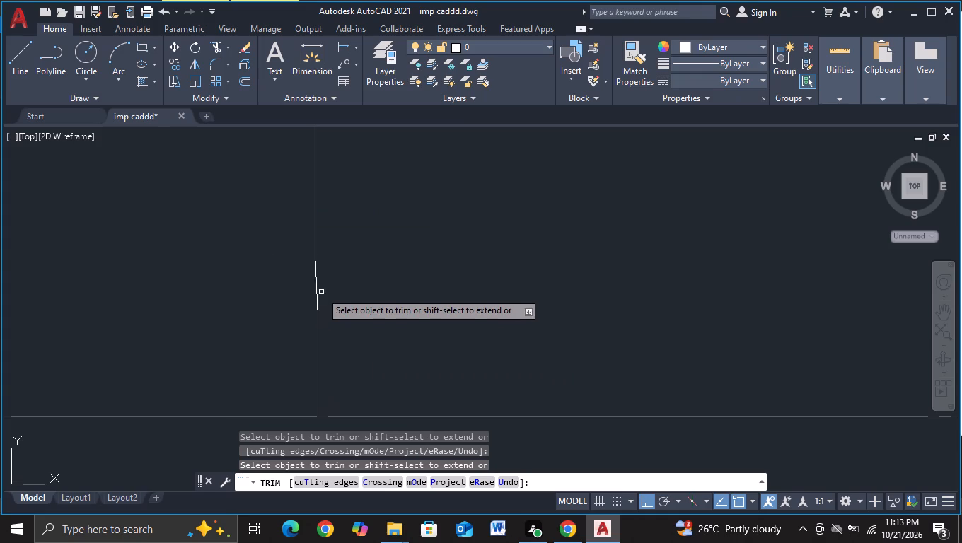
key(Escape)
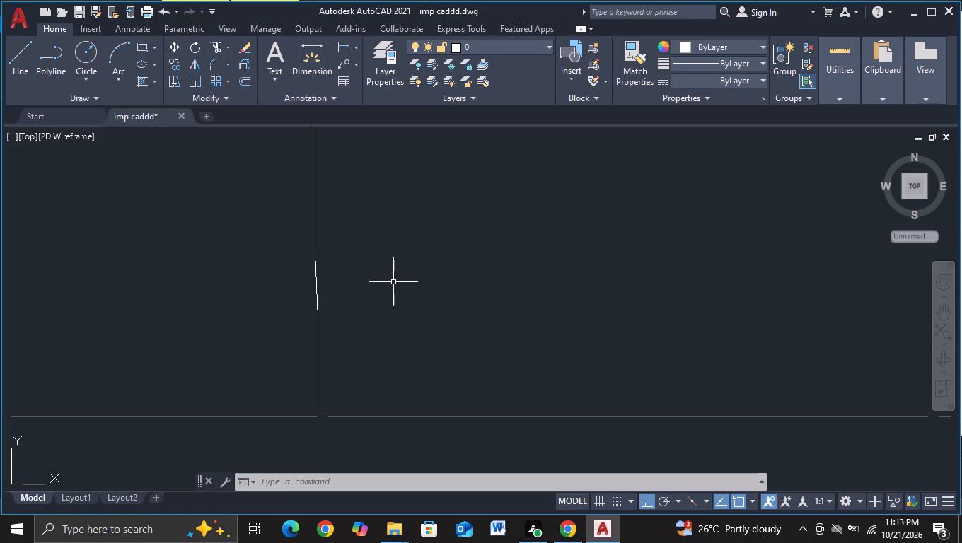
Draw a horizontal line across the easternmost tower's raised facade frame, slightly below mid-height, extending past both sides.
middle_drag(466, 291, 464, 340)
scroll(502, 295, down, 2)
middle_drag(494, 300, 498, 296)
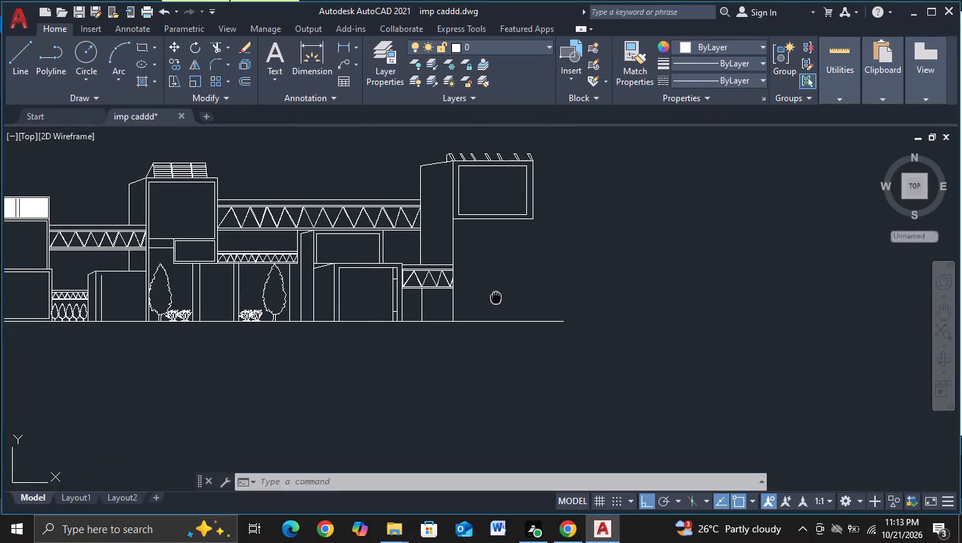
middle_drag(498, 296, 501, 293)
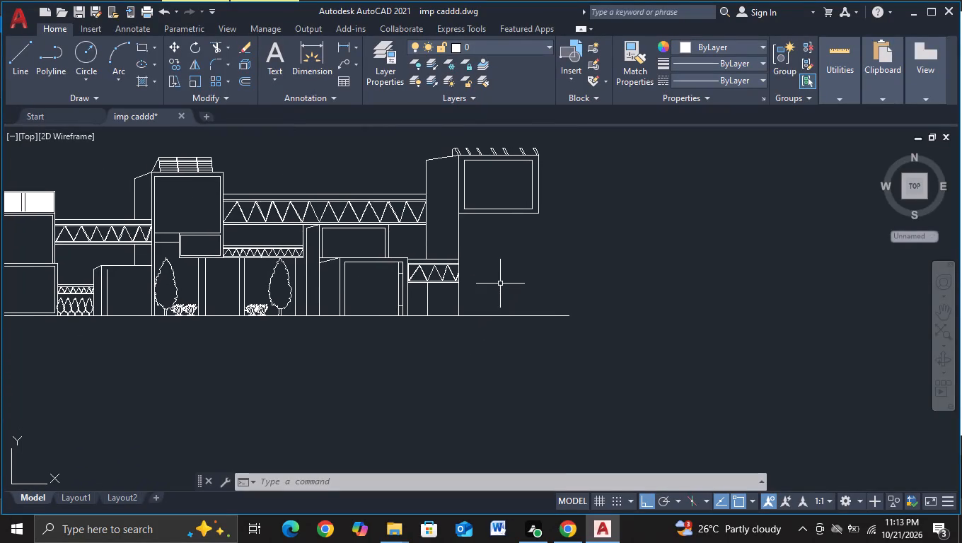
click(18, 80)
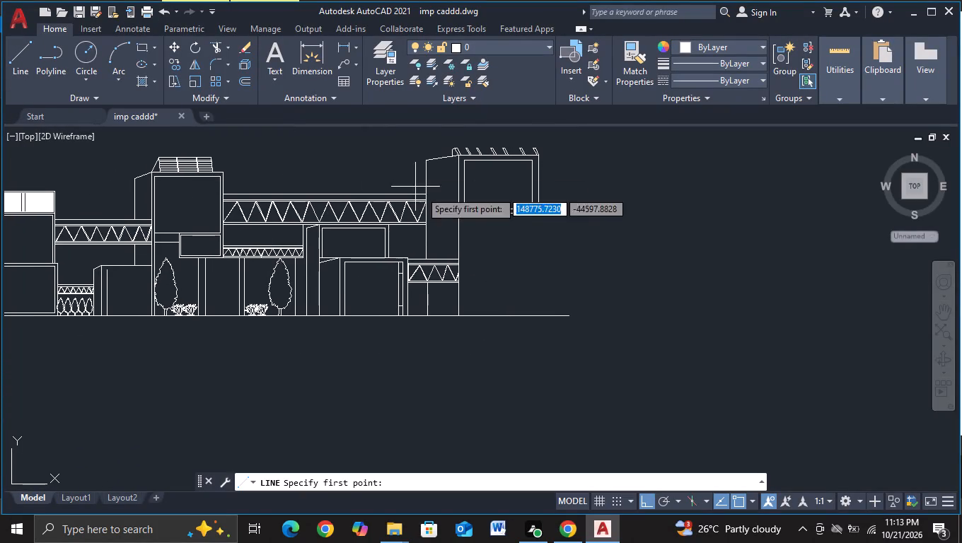
scroll(567, 238, up, 1)
middle_drag(578, 260, 571, 325)
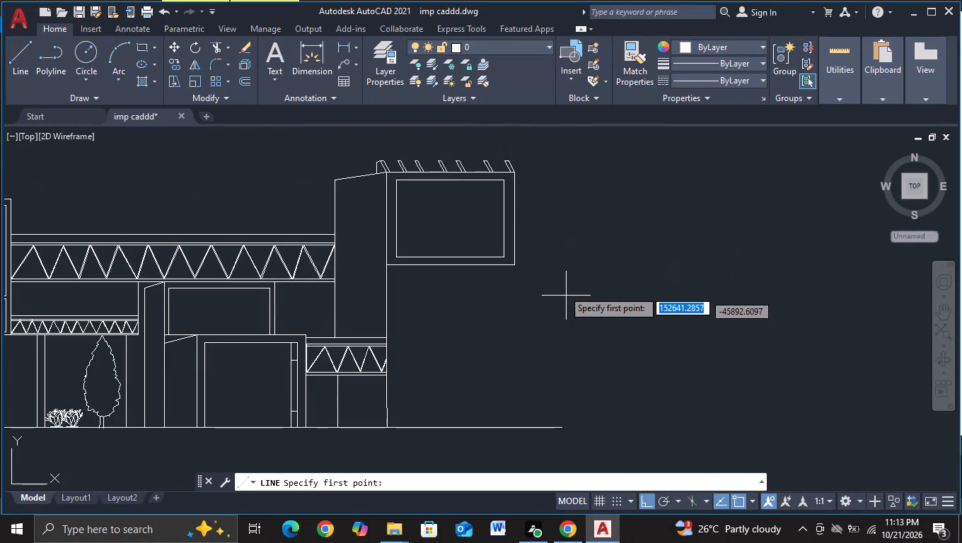
middle_drag(560, 303, 562, 338)
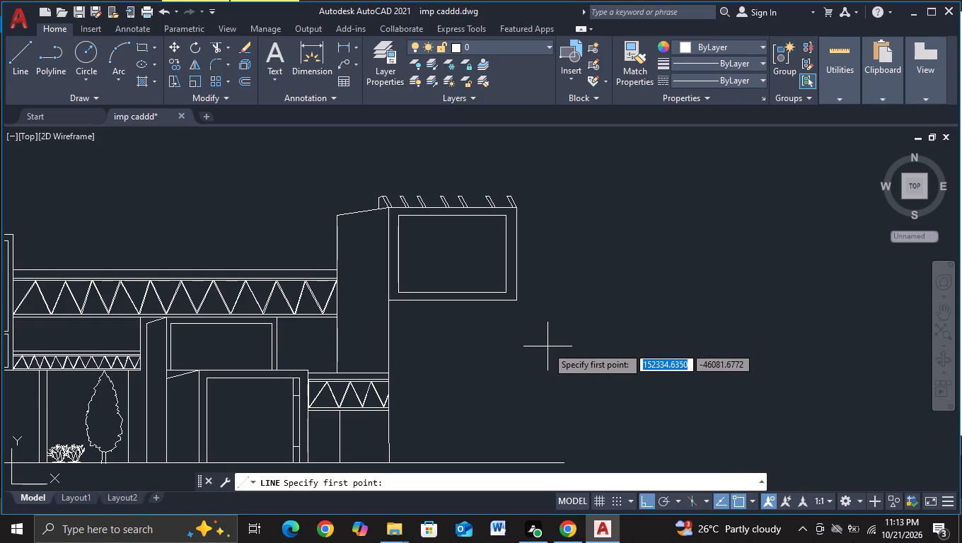
middle_drag(531, 344, 542, 390)
click(385, 308)
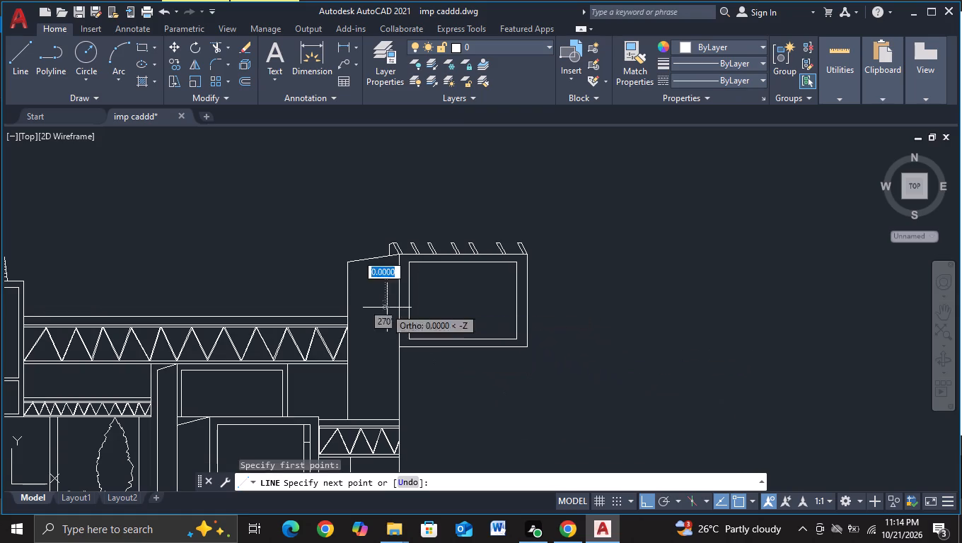
click(589, 284)
key(Escape)
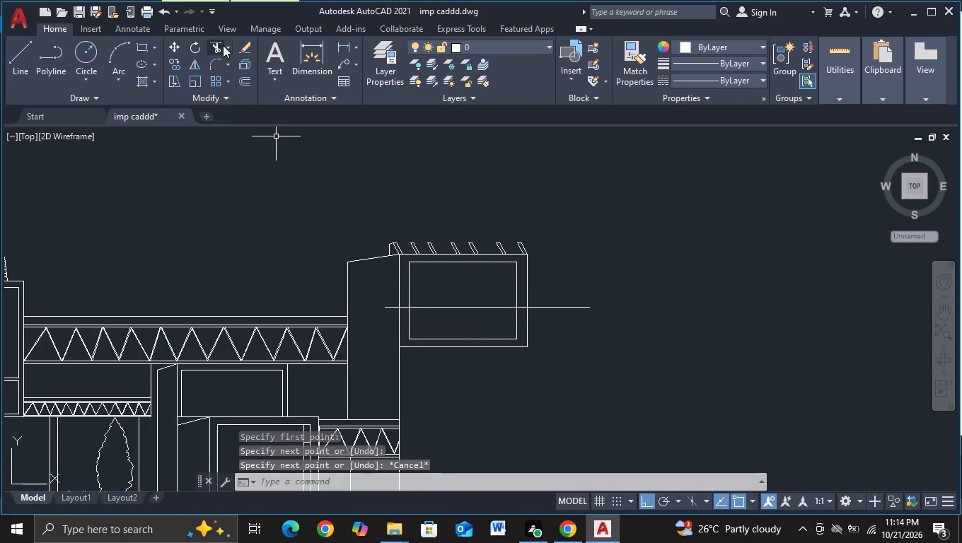
Trim both overhanging ends of the horizontal line back to the outer edges of the easternmost tower's raised frame.
click(210, 45)
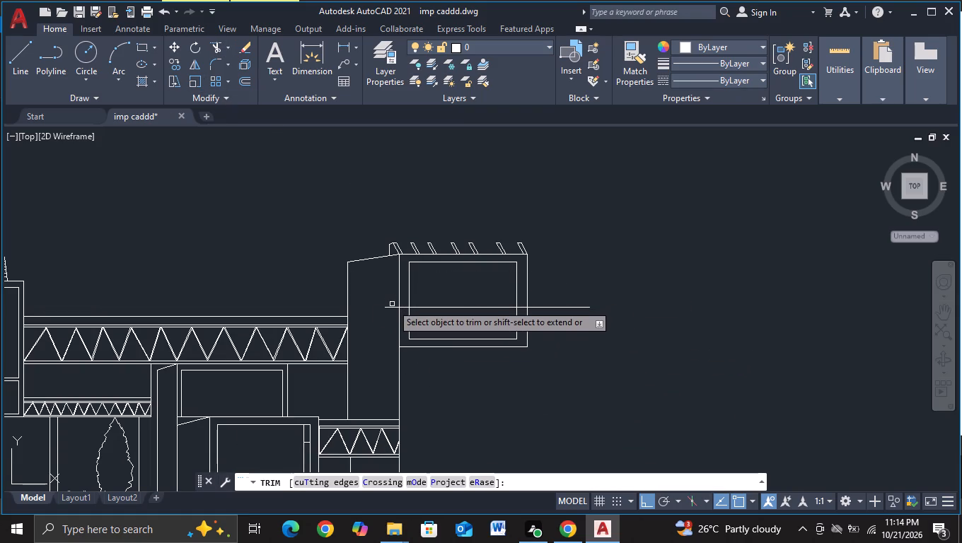
click(391, 308)
click(405, 307)
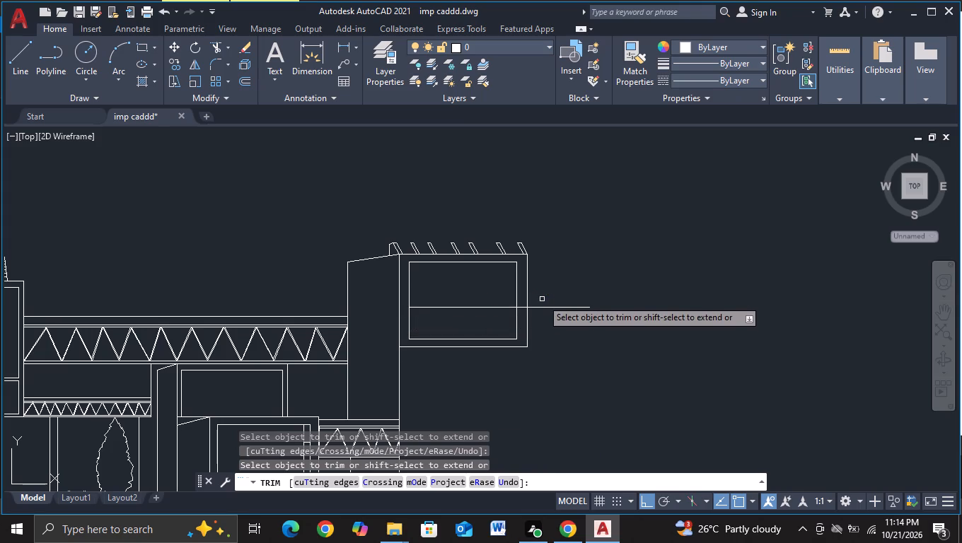
key(ctrl+z)
key(Escape)
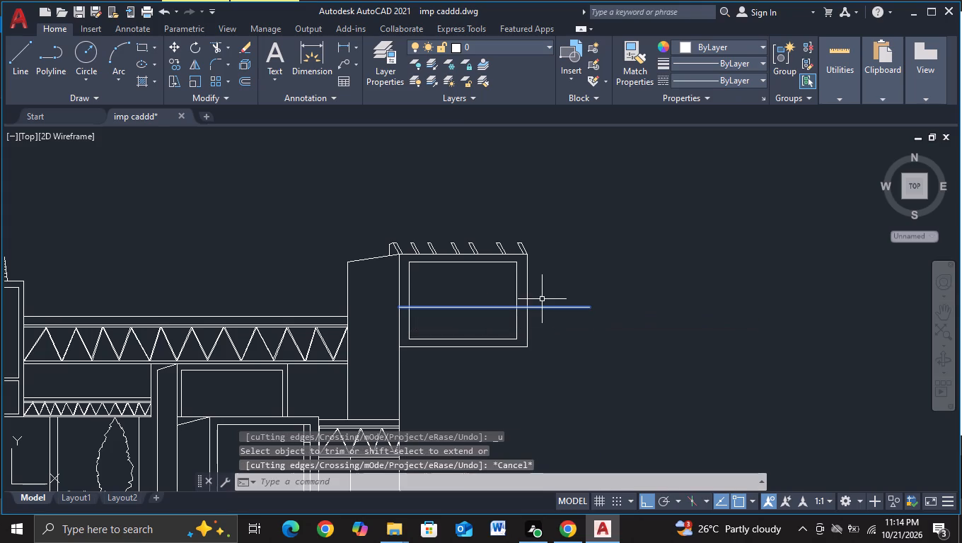
click(214, 42)
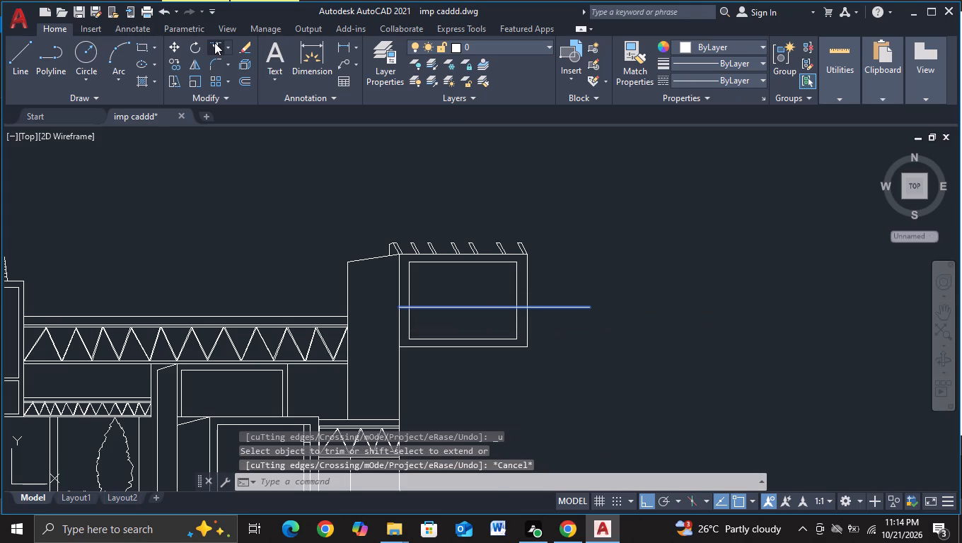
drag(550, 276, 564, 385)
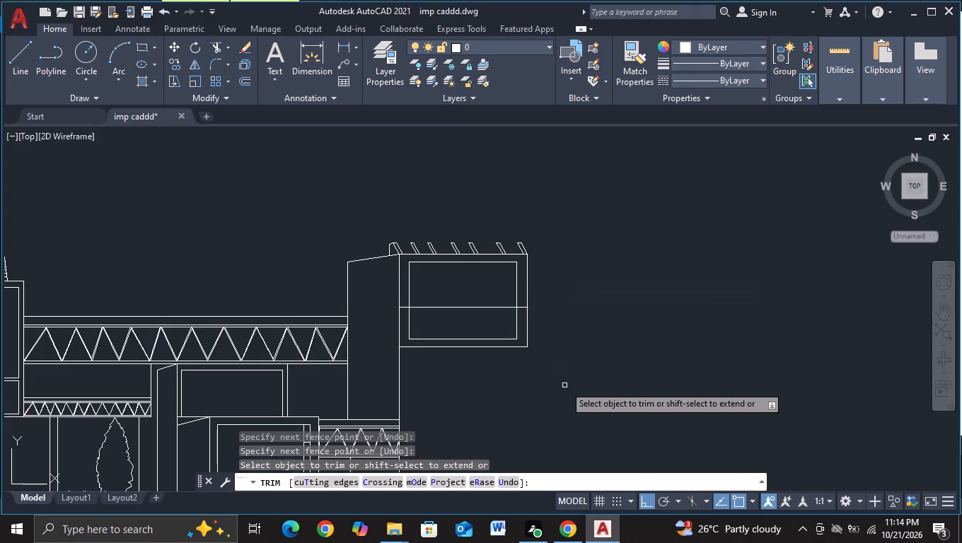
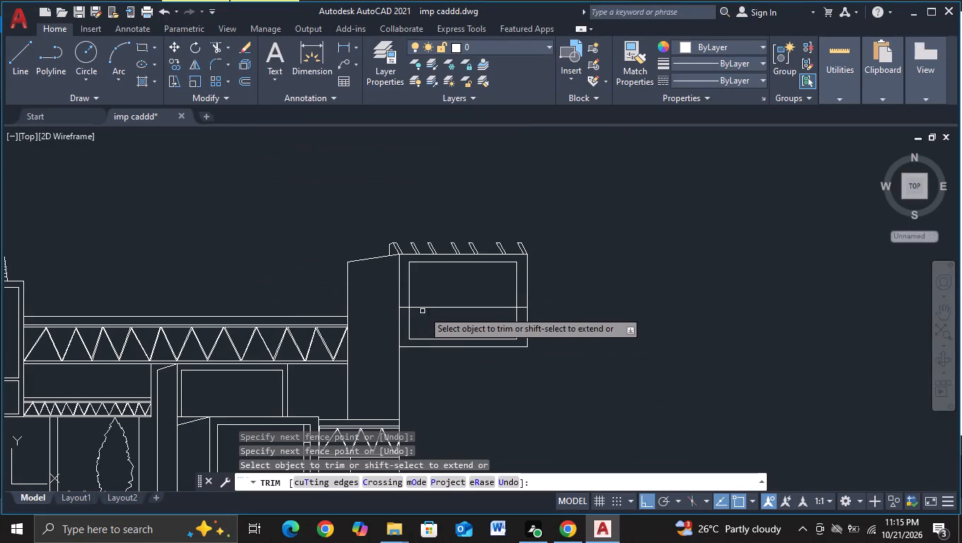
Copy the horizontal line across the overhanging box about 90 units straight down.
key(Escape)
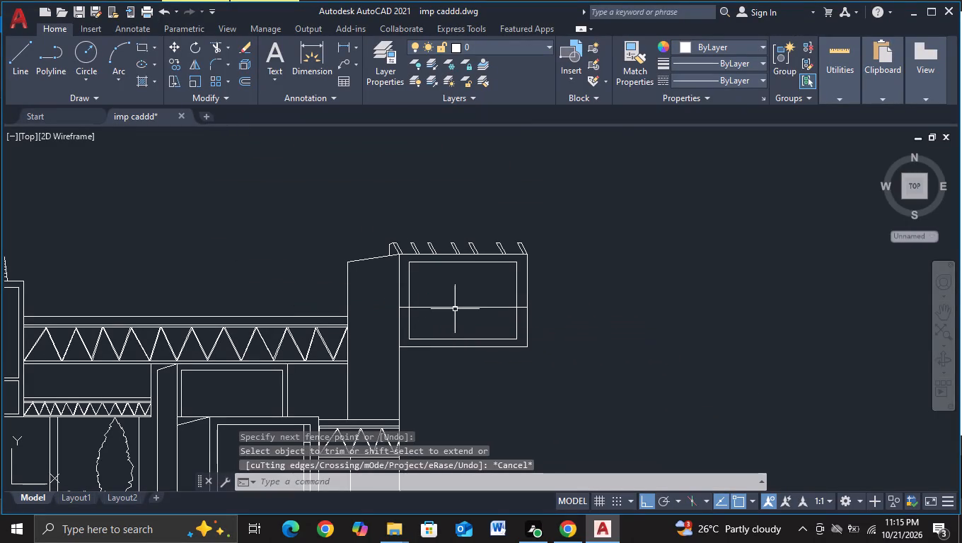
click(455, 308)
key(c)
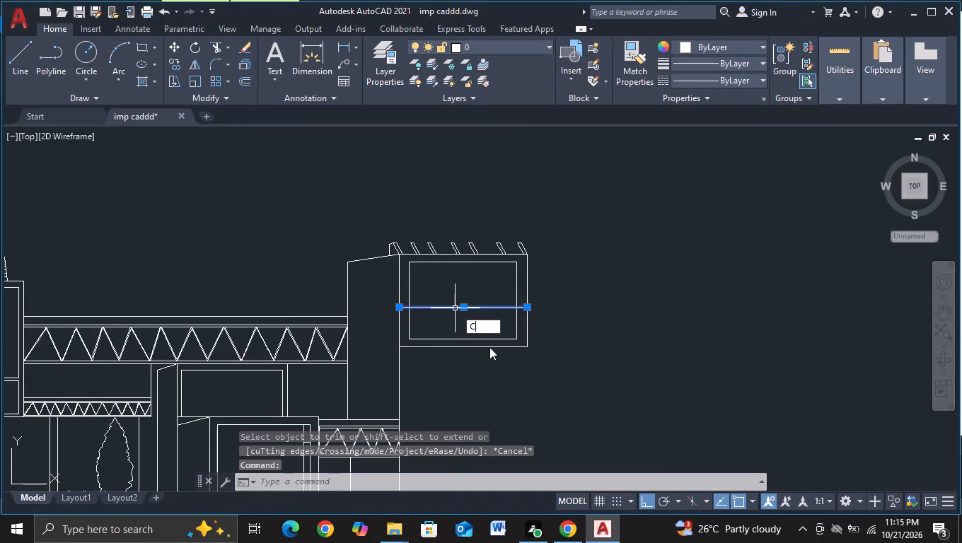
click(494, 358)
click(454, 310)
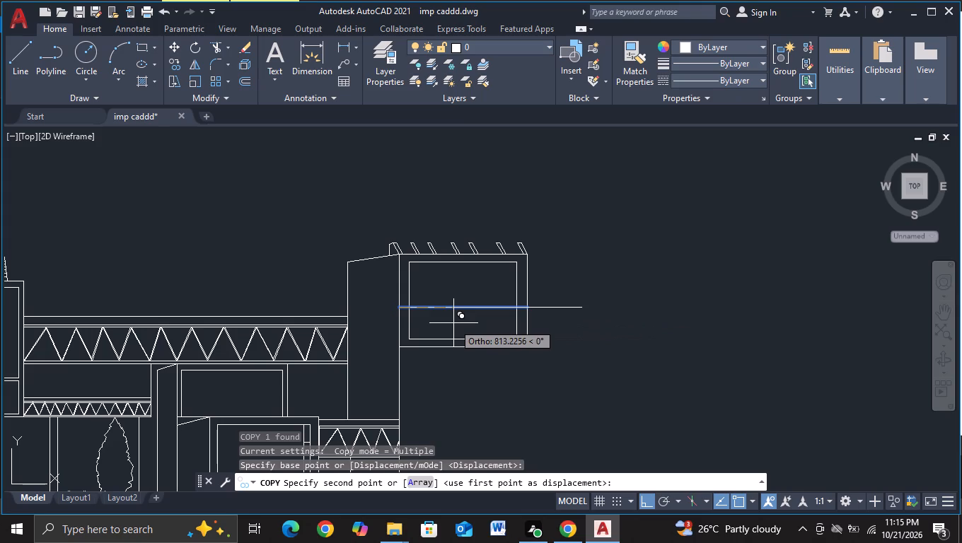
scroll(453, 323, up, 2)
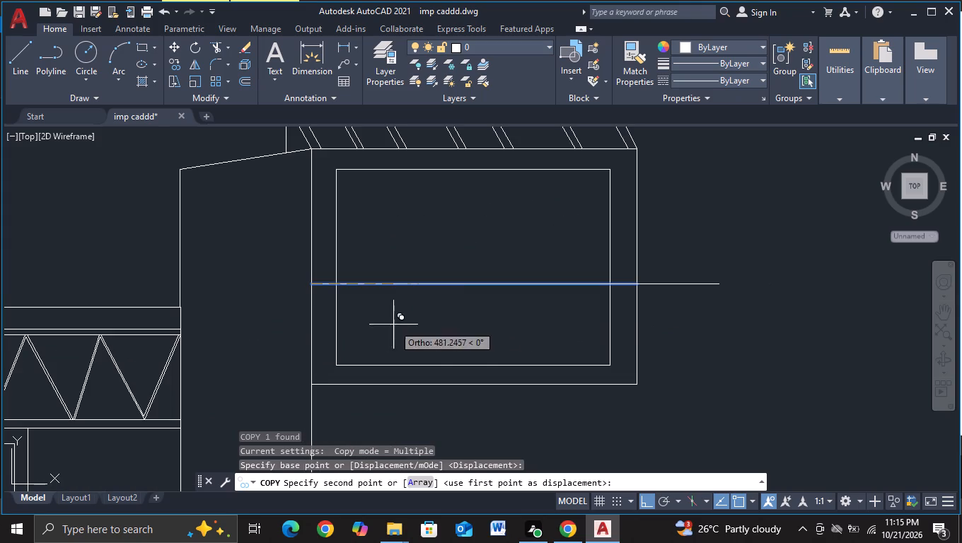
click(322, 298)
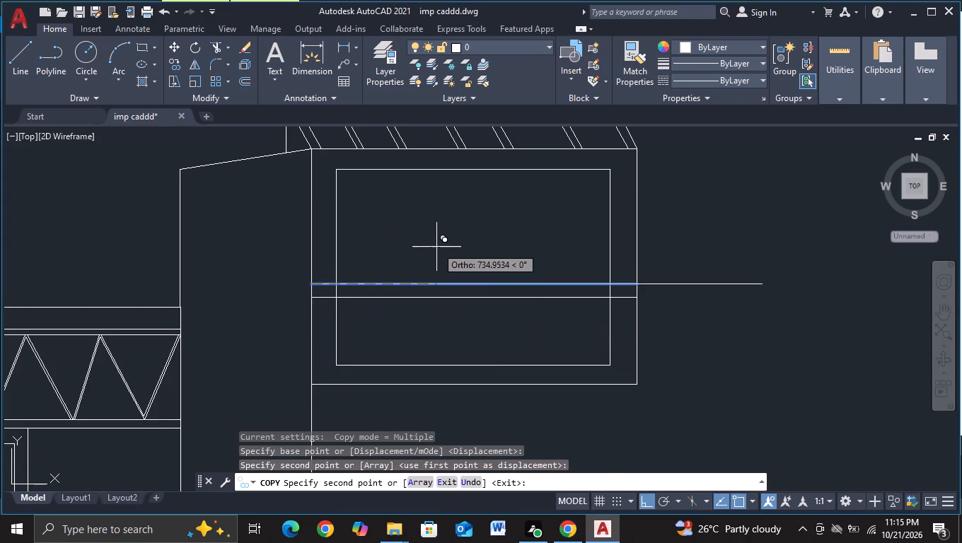
key(Escape)
Trim both vertical sides of the box's inner frame between the two horizontal lines.
middle_drag(497, 264, 501, 236)
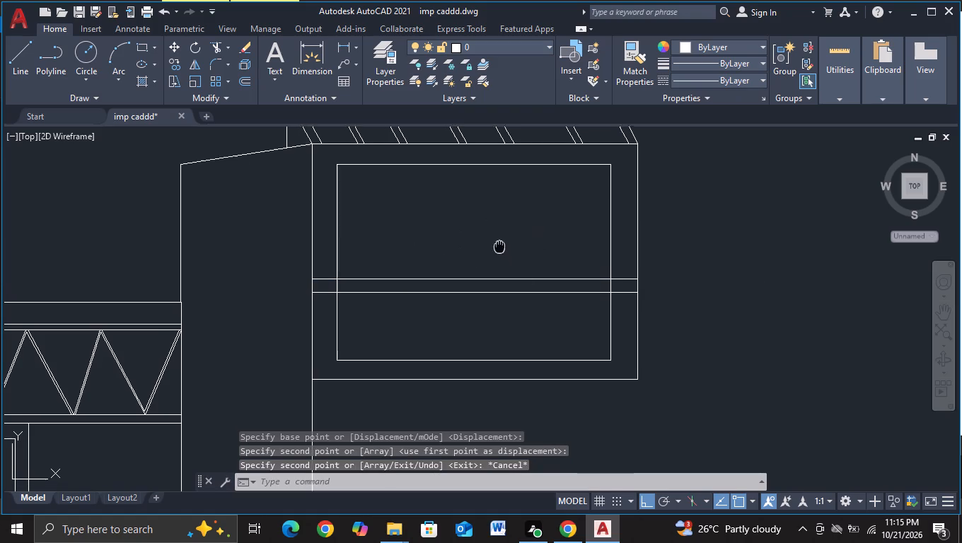
middle_drag(501, 236, 499, 232)
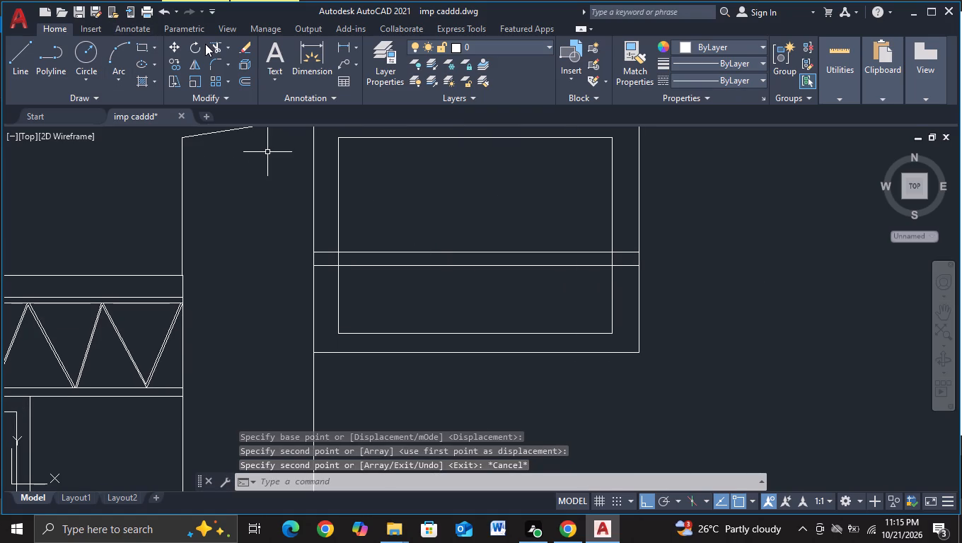
click(219, 44)
click(337, 259)
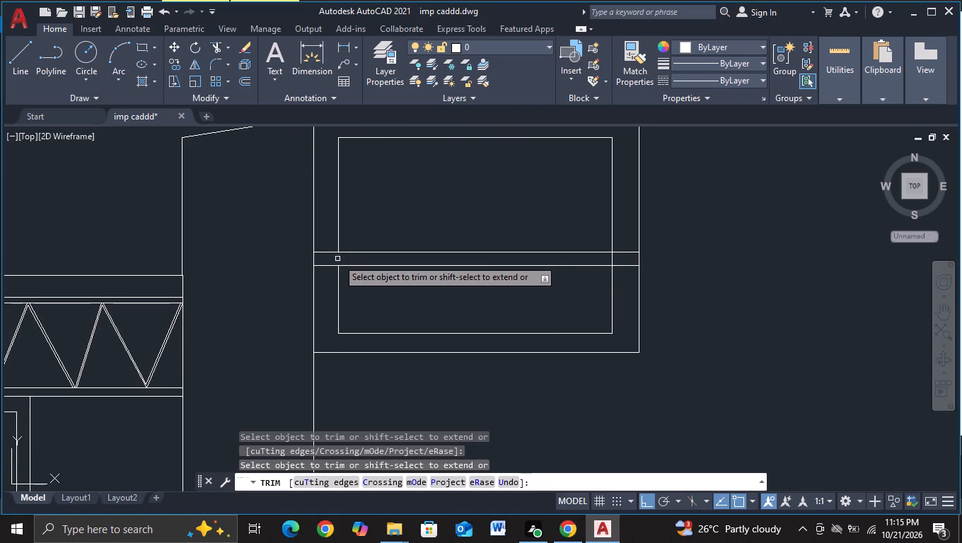
click(610, 259)
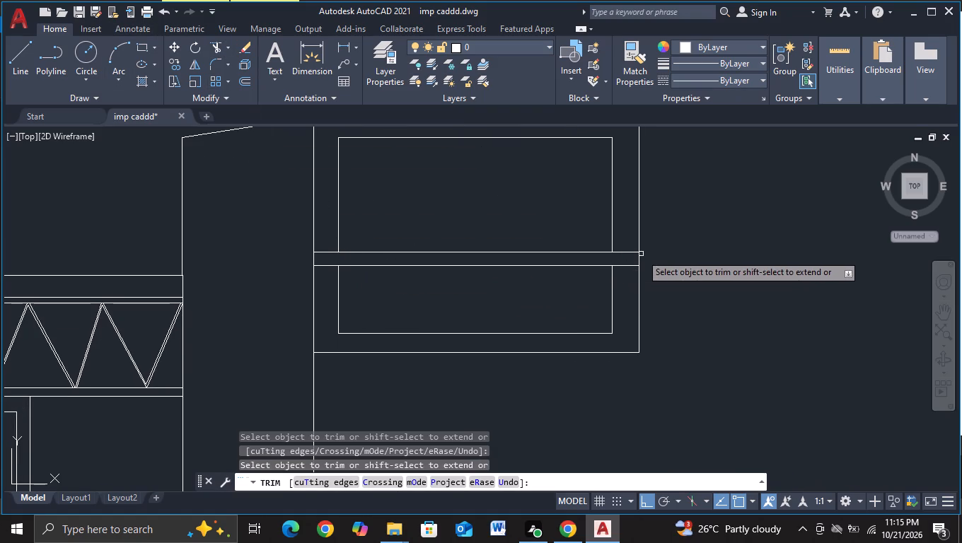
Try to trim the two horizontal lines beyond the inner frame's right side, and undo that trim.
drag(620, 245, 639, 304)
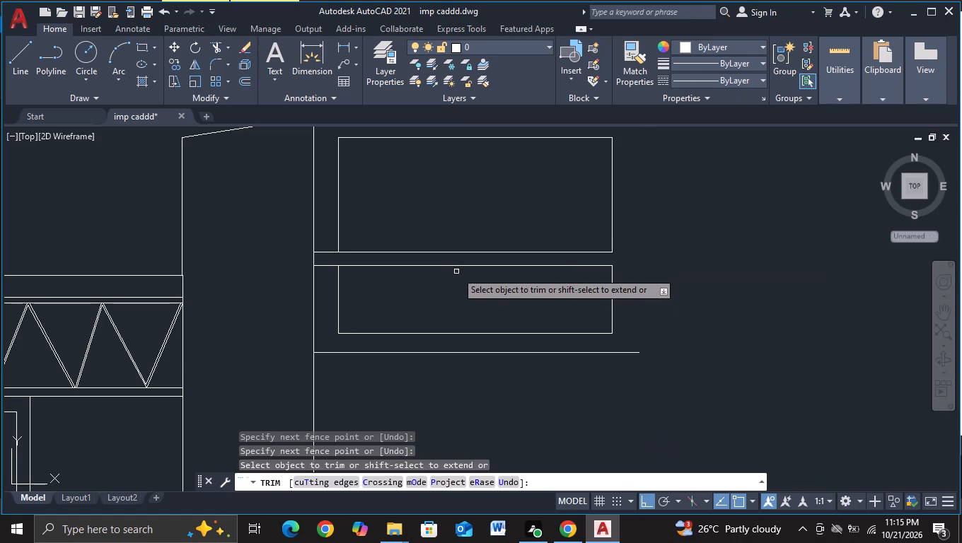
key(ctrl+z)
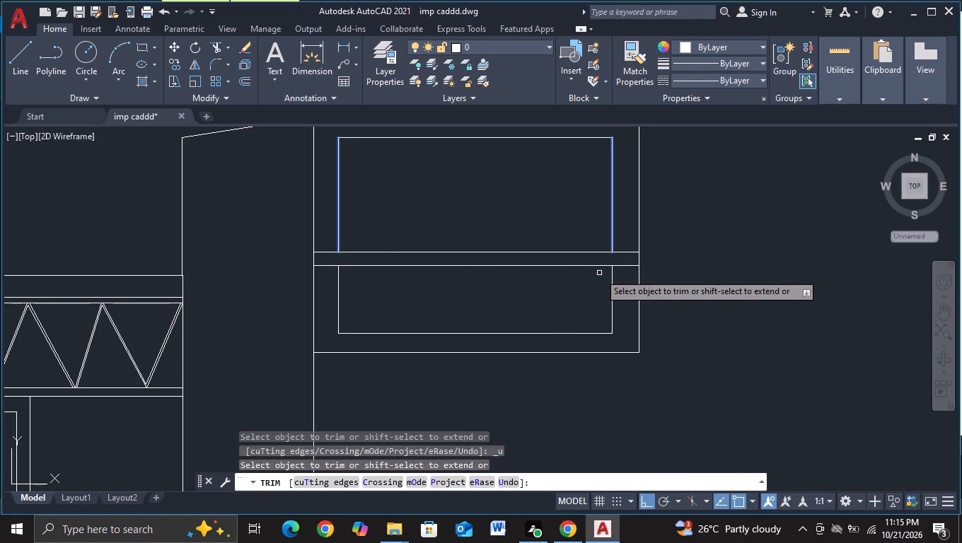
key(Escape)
Begin a stair line beside the overhanging box, stepping down leftward with three treads about 308, 260 and 200 units and two risers about 240 and 205.
scroll(674, 303, down, 2)
middle_drag(703, 320, 601, 305)
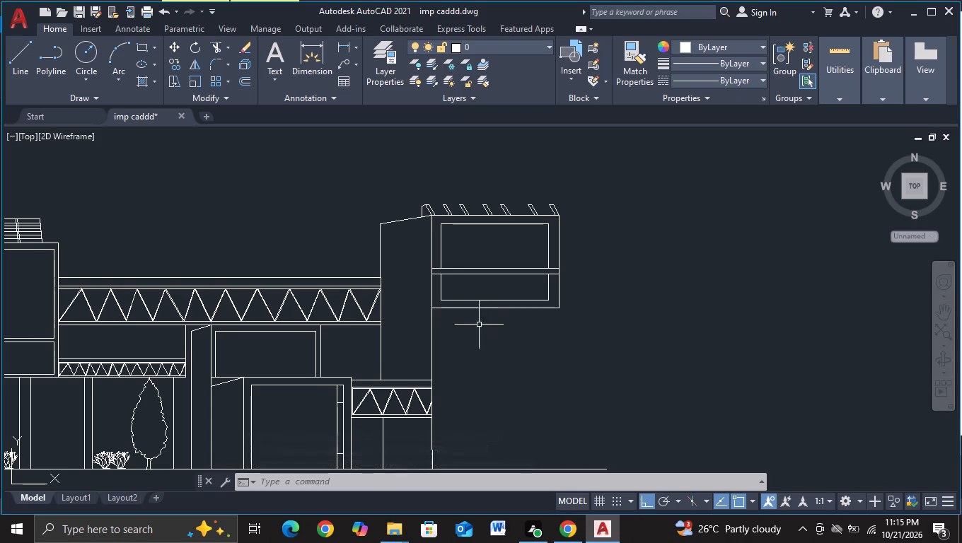
middle_drag(456, 371, 456, 331)
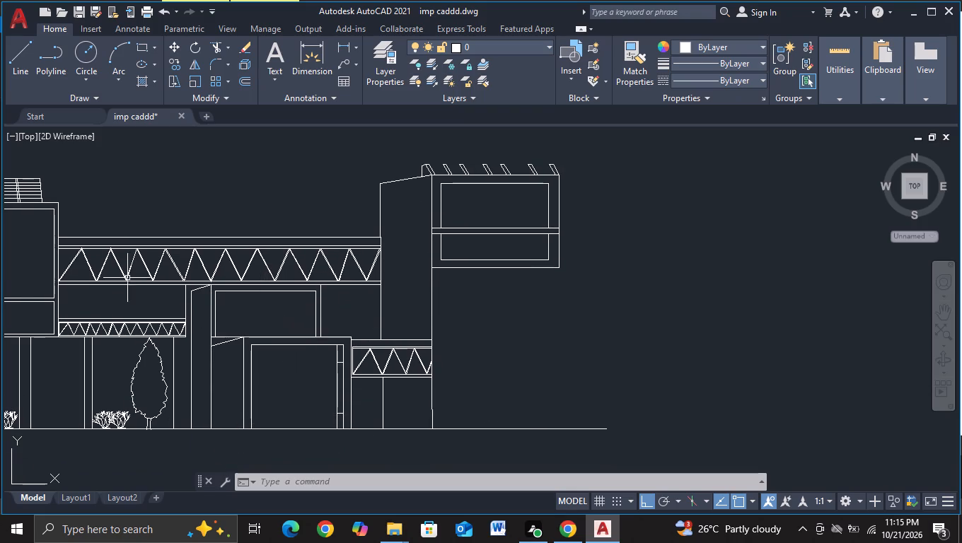
click(14, 54)
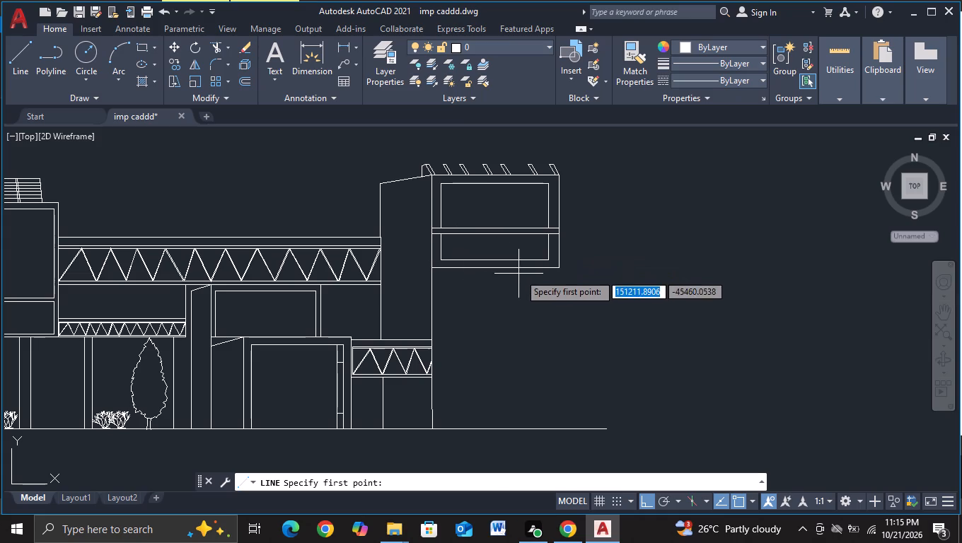
middle_drag(546, 284, 435, 275)
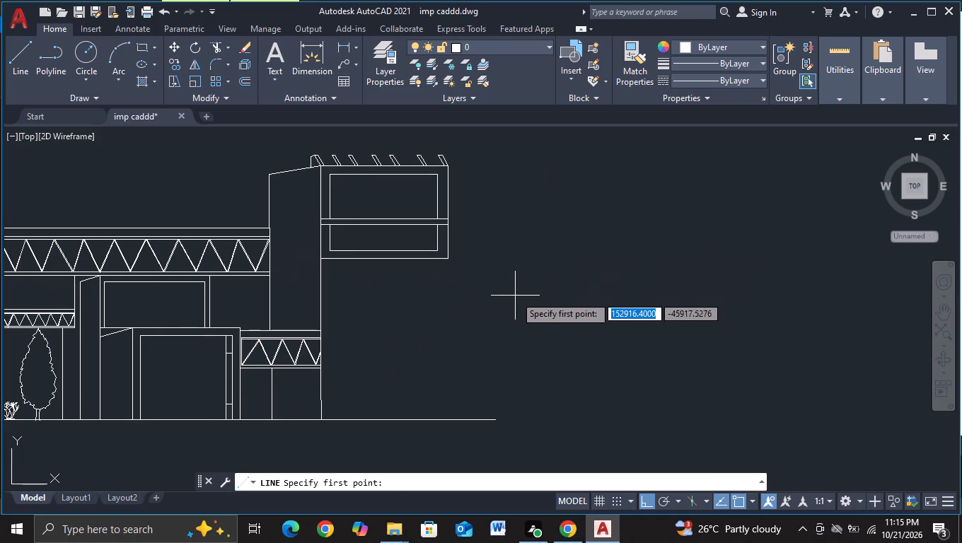
click(508, 303)
scroll(480, 304, up, 2)
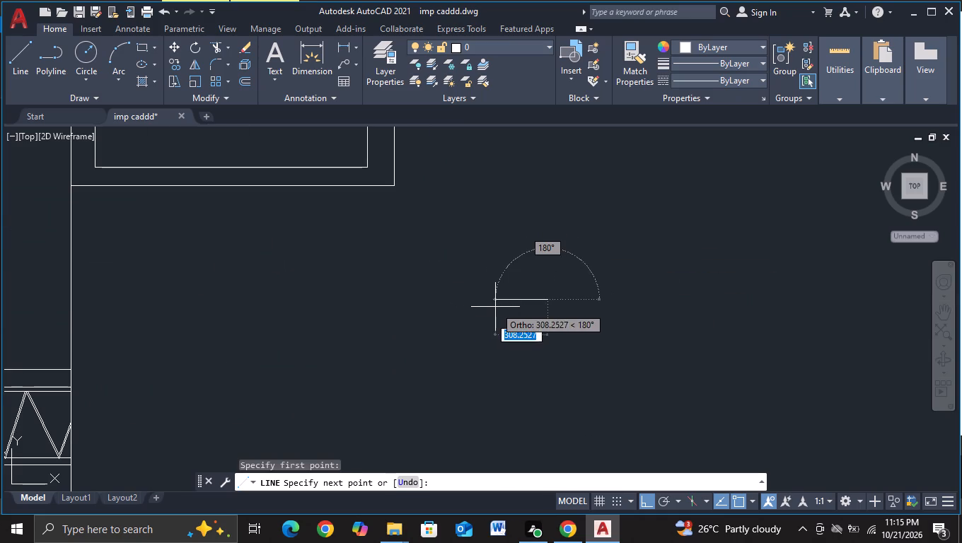
click(495, 307)
click(484, 341)
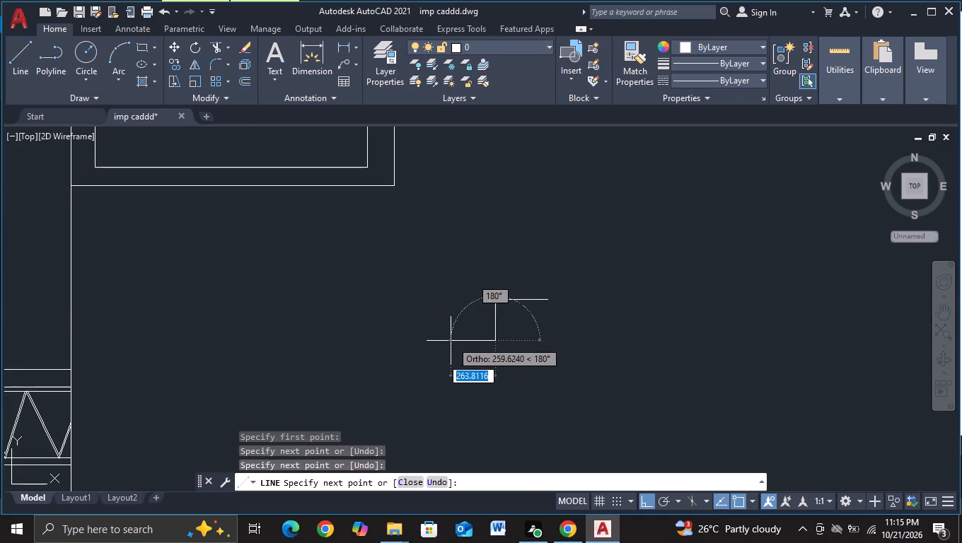
click(450, 342)
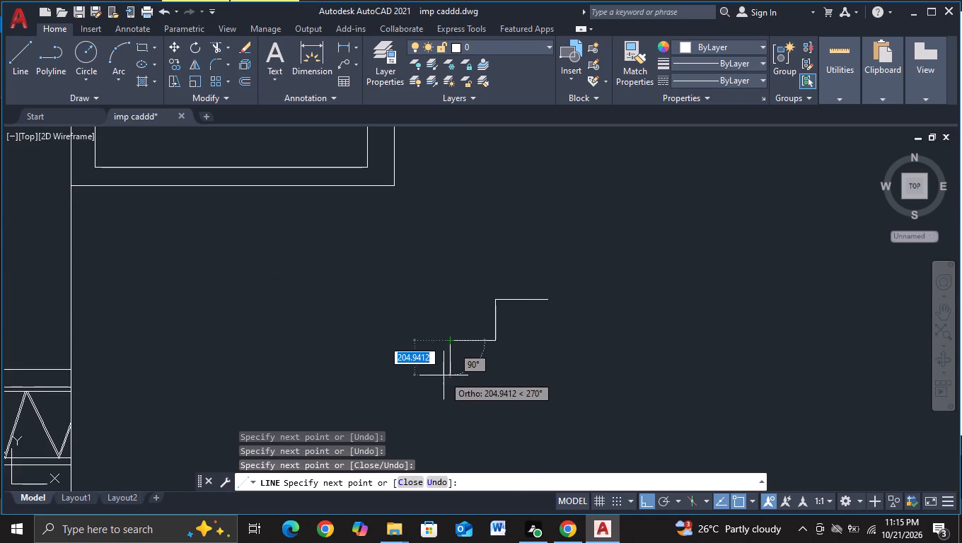
click(444, 375)
click(415, 375)
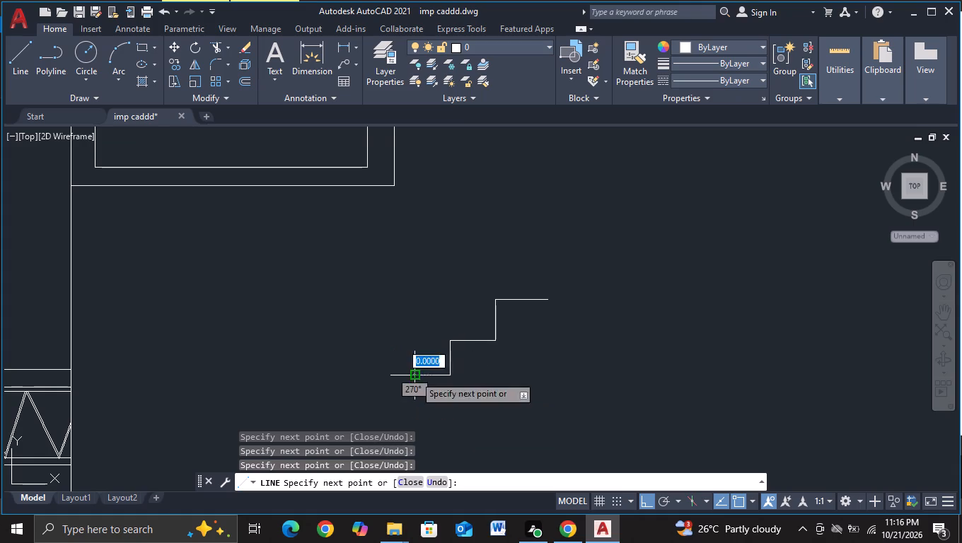
Continue the stair line down leftward with four more risers between about 140 and 240 units, finishing with a long bottom tread.
middle_drag(413, 408, 427, 317)
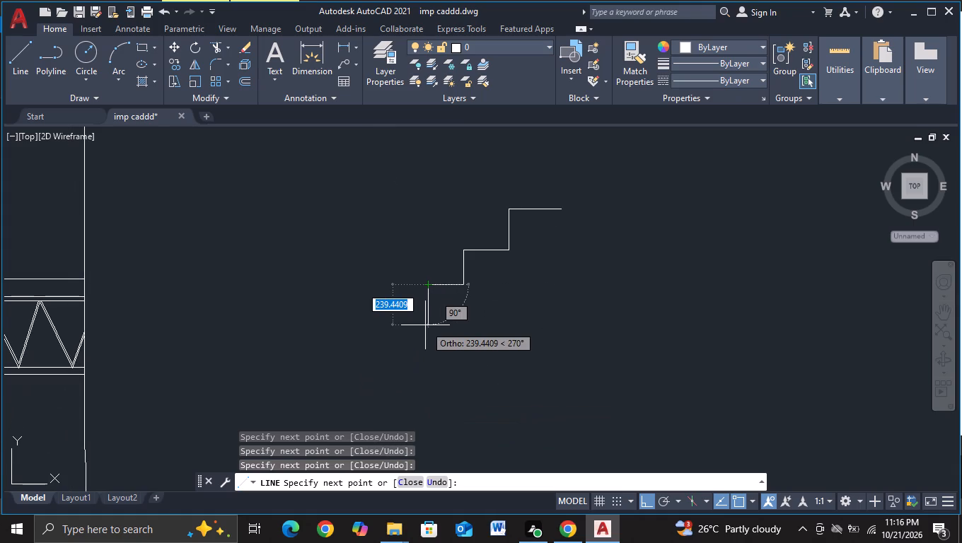
click(425, 325)
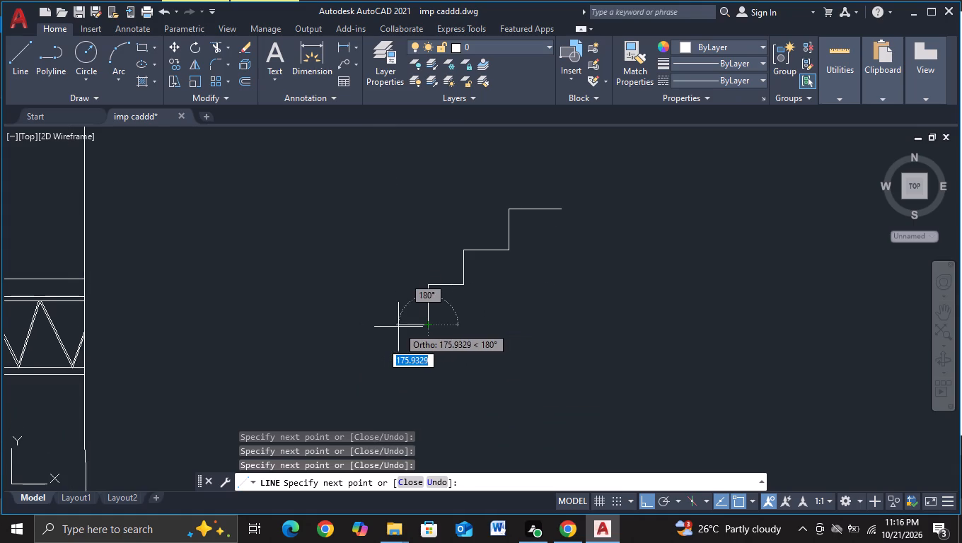
click(393, 327)
click(388, 365)
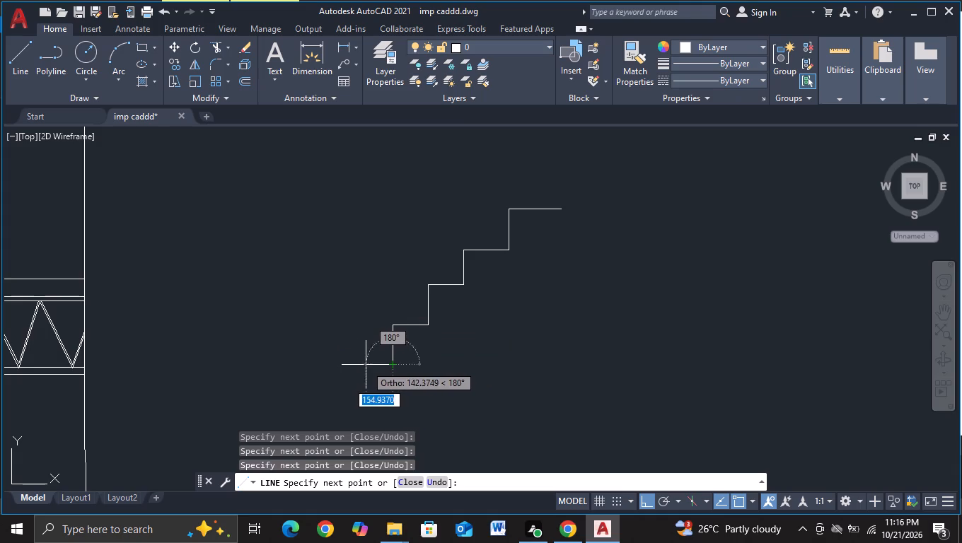
click(364, 365)
middle_drag(349, 363, 377, 276)
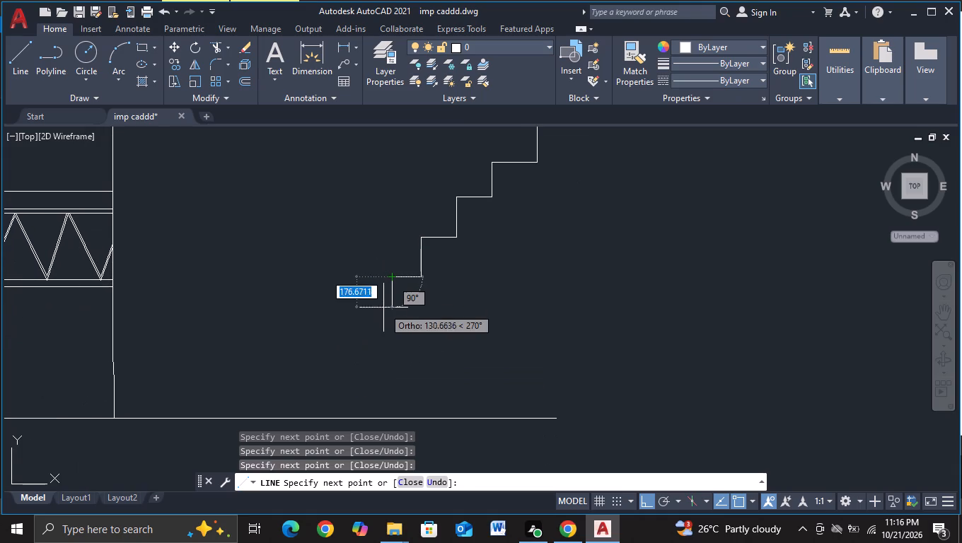
scroll(383, 308, down, 1)
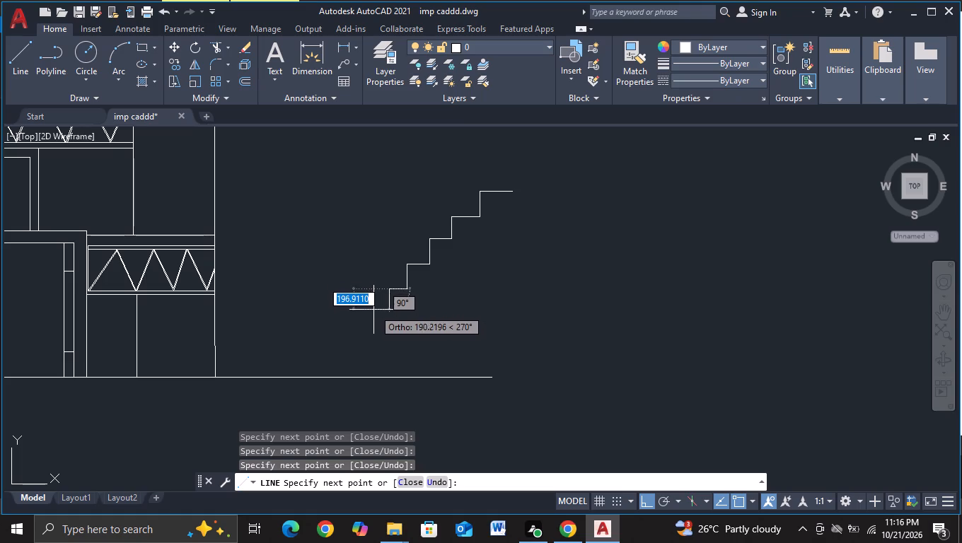
click(373, 310)
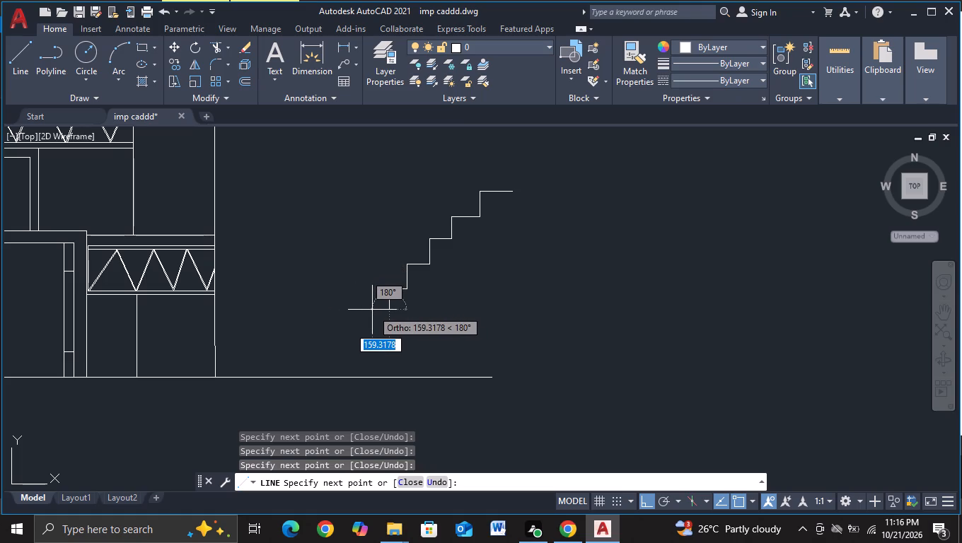
click(372, 310)
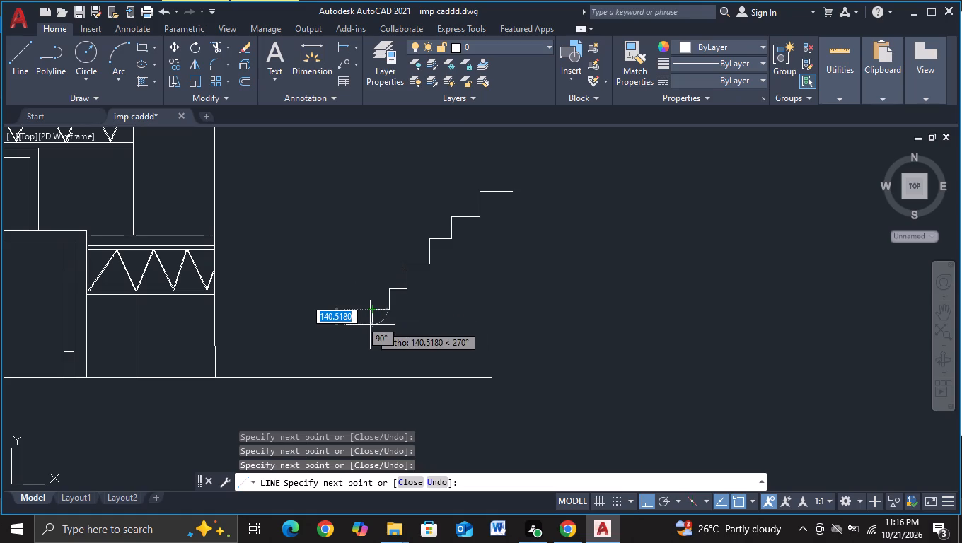
click(370, 325)
click(306, 321)
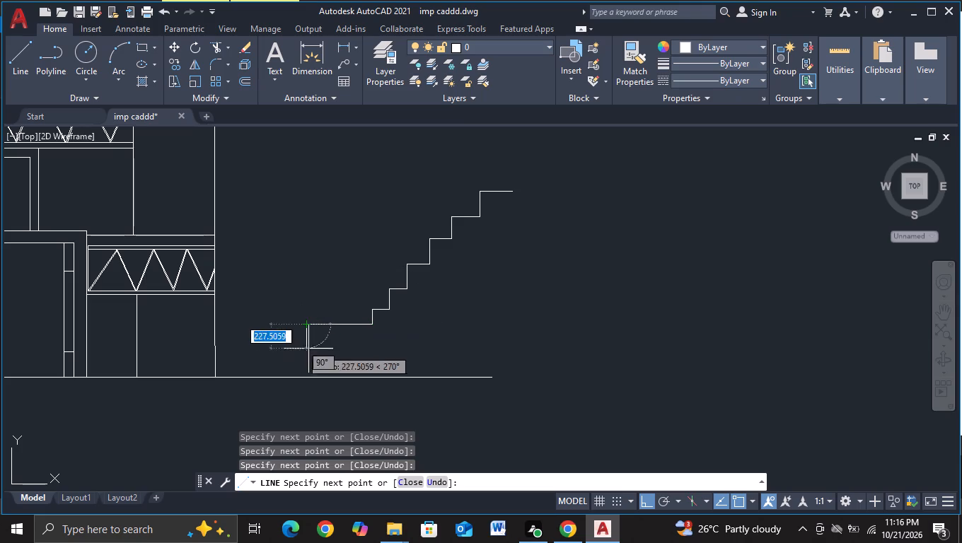
Turn the stair line down at the bottom tread's end, run it back underneath, and step up beneath the lowest treads, ending below the fifth tread.
click(306, 343)
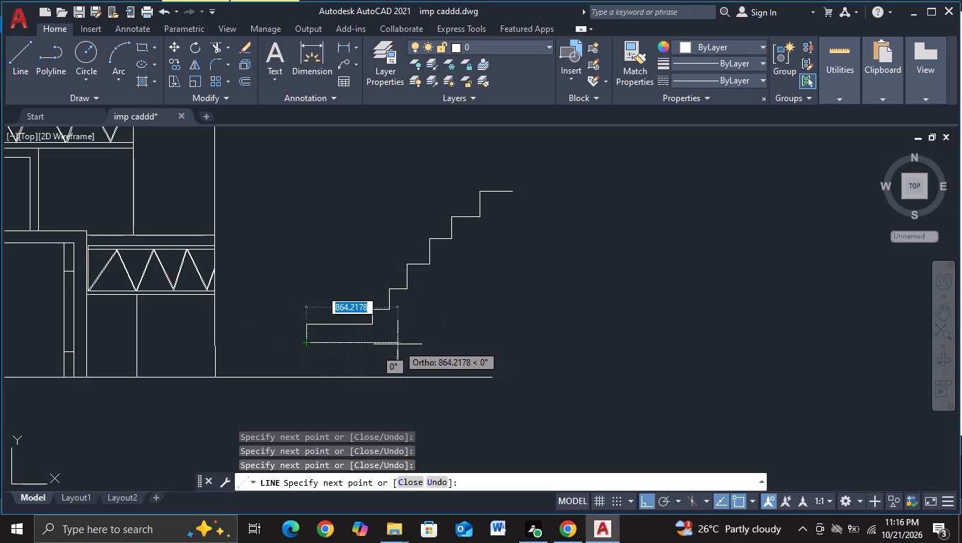
click(389, 344)
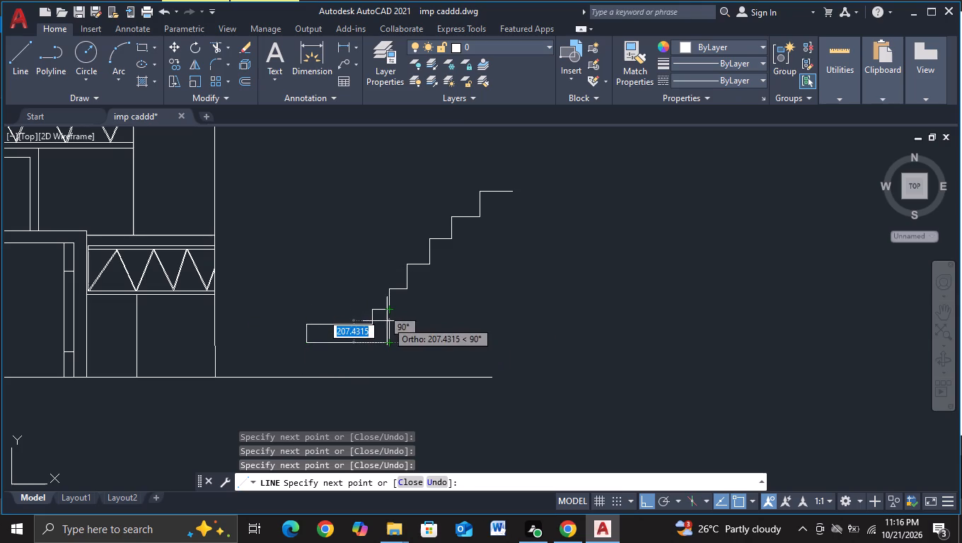
click(387, 321)
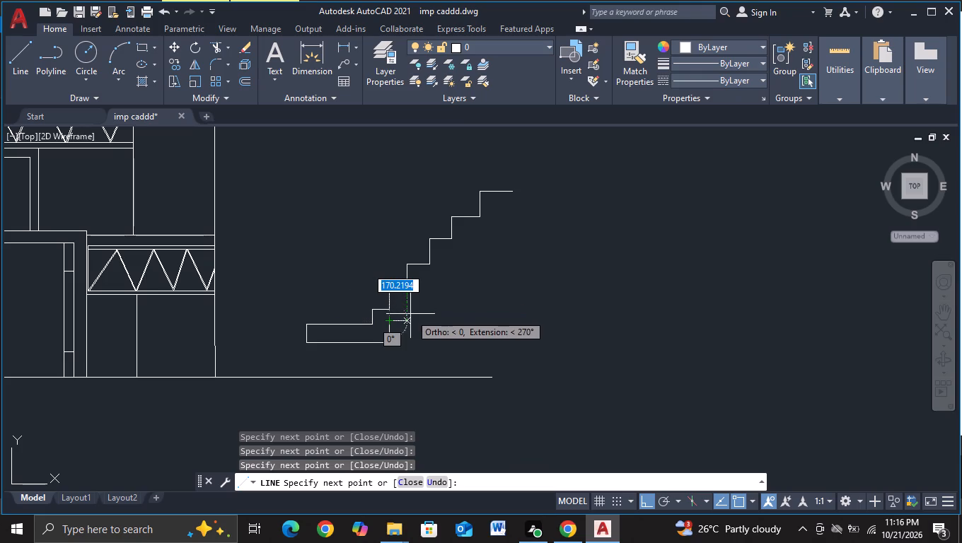
click(407, 321)
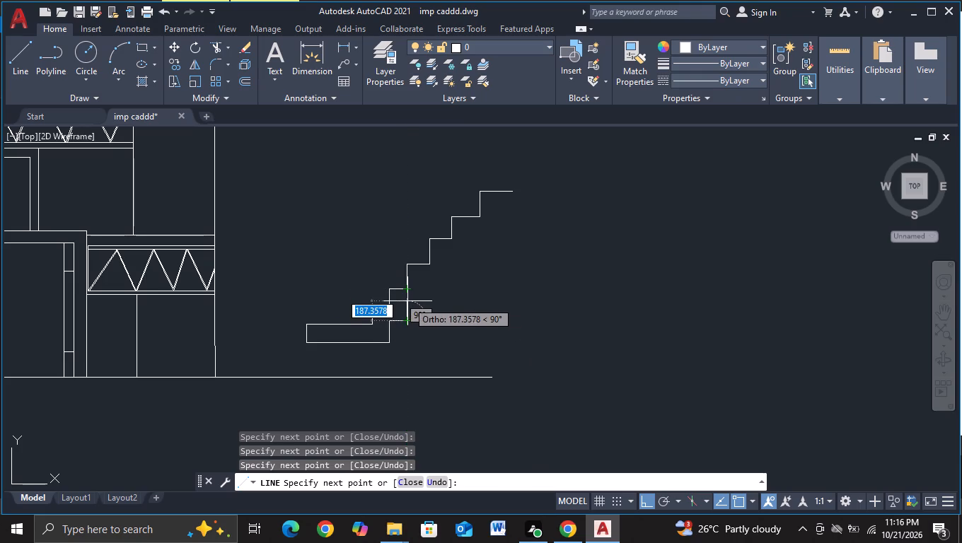
click(407, 304)
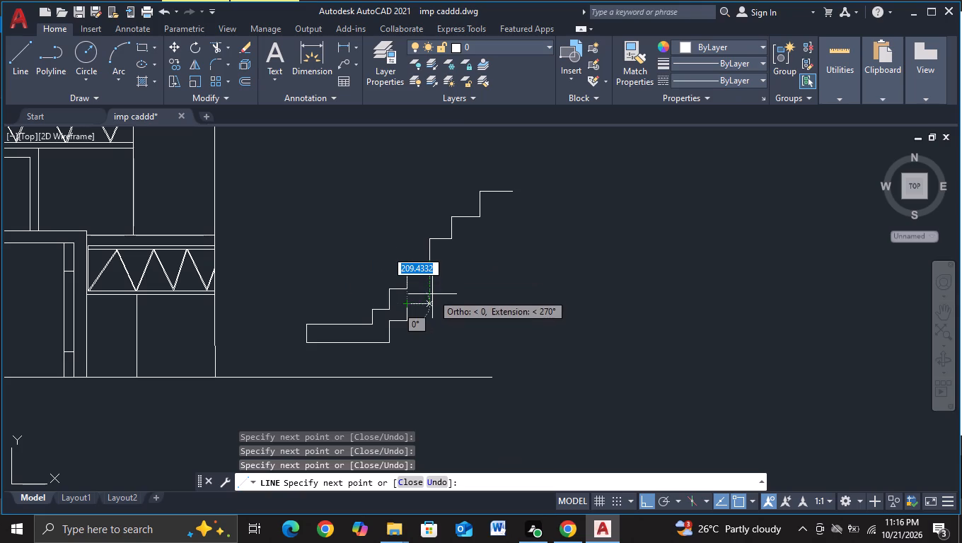
scroll(428, 298, up, 2)
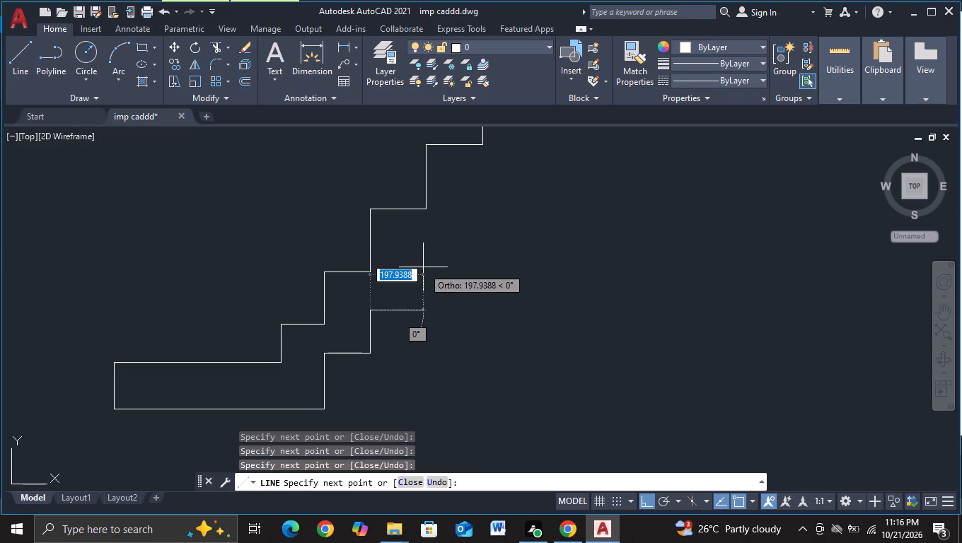
key(Escape)
Draw a separate underside line parallel to the middle treads, starting level with the lower underside's end and stepping up three risers, the upper two about 234 and 240 units.
scroll(417, 280, down, 1)
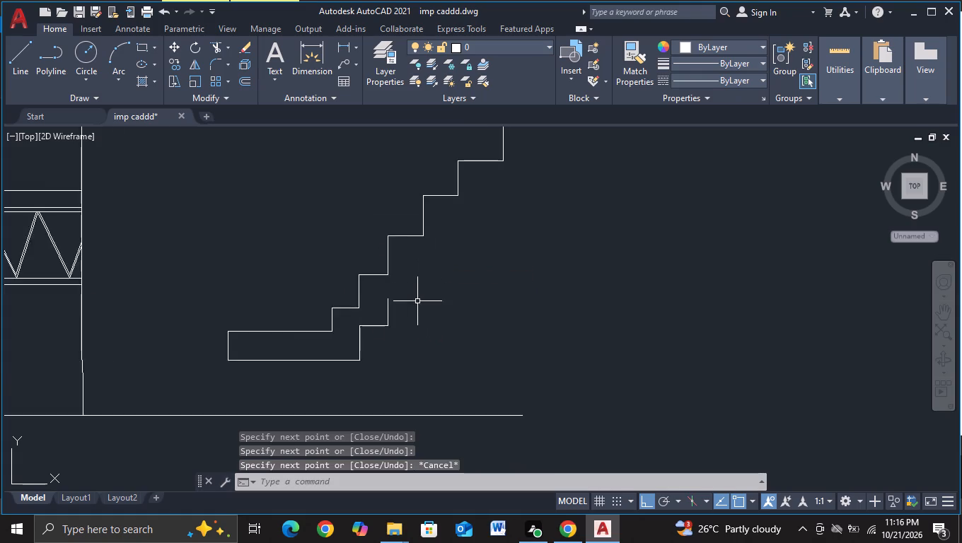
scroll(417, 301, down, 1)
middle_drag(421, 308, 433, 271)
click(18, 66)
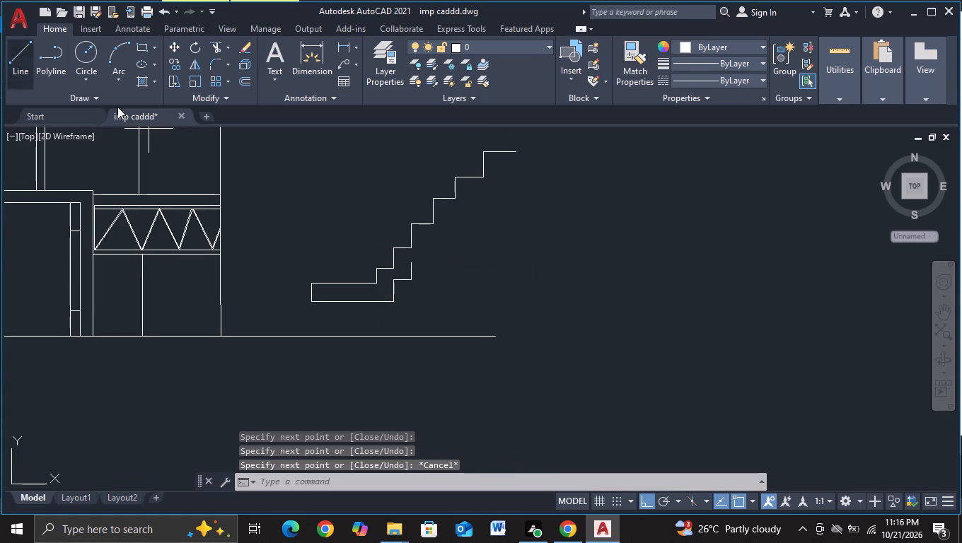
scroll(461, 245, up, 2)
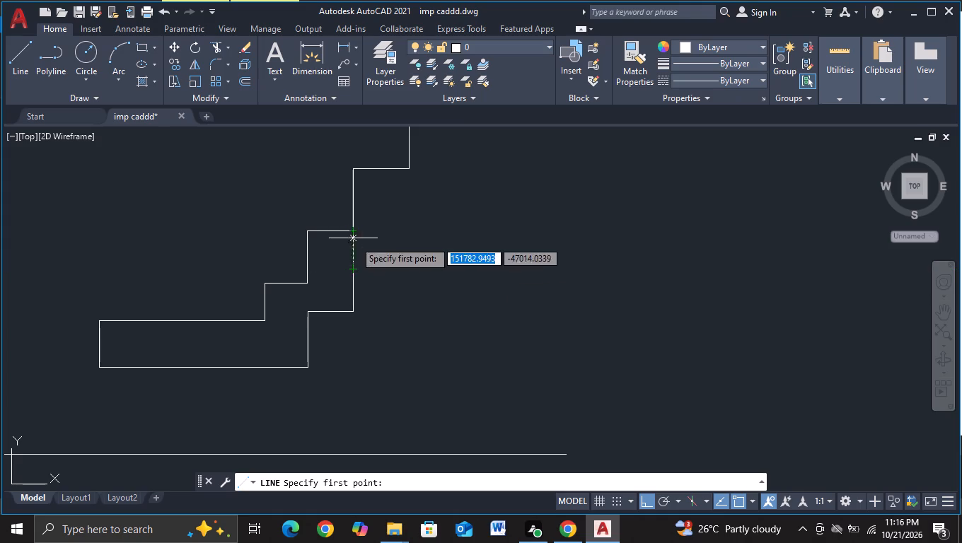
click(409, 272)
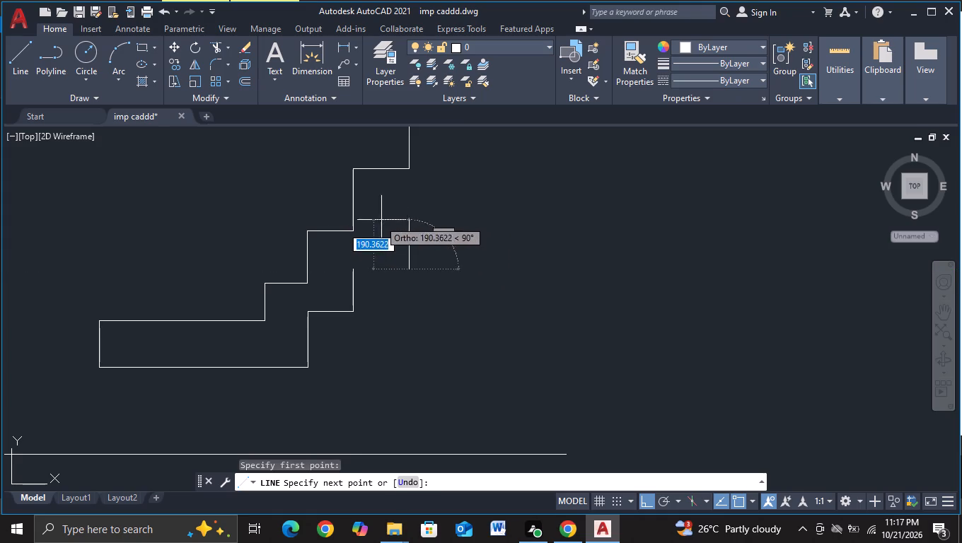
click(410, 233)
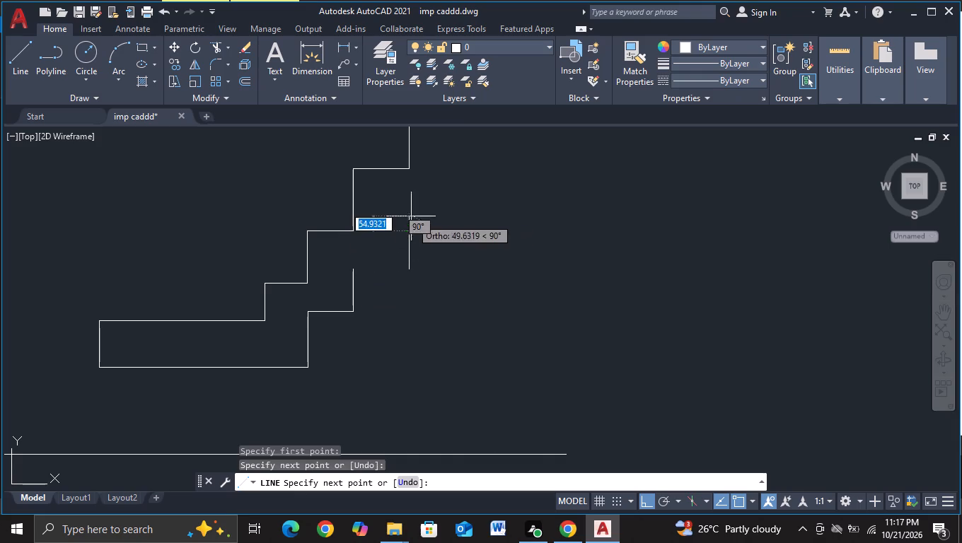
click(465, 226)
middle_drag(472, 145, 474, 255)
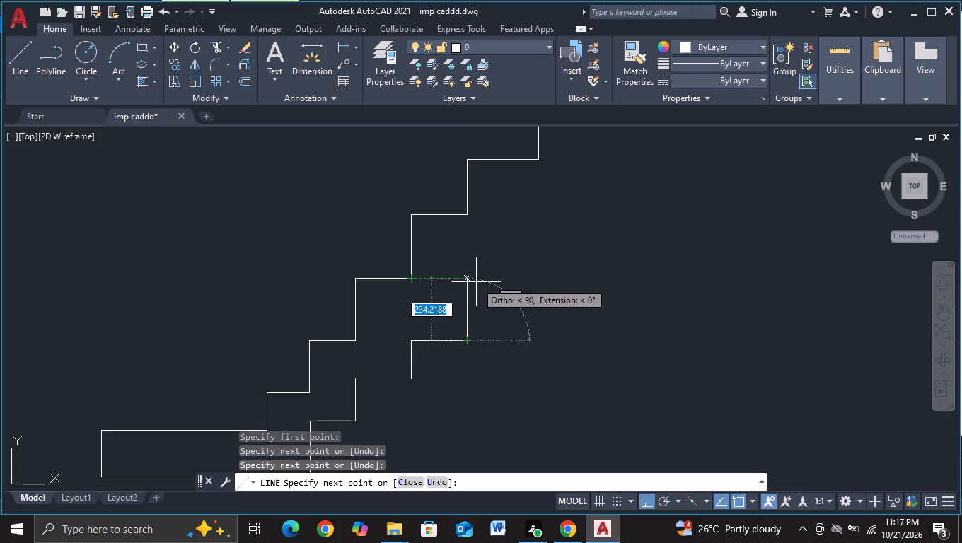
click(470, 279)
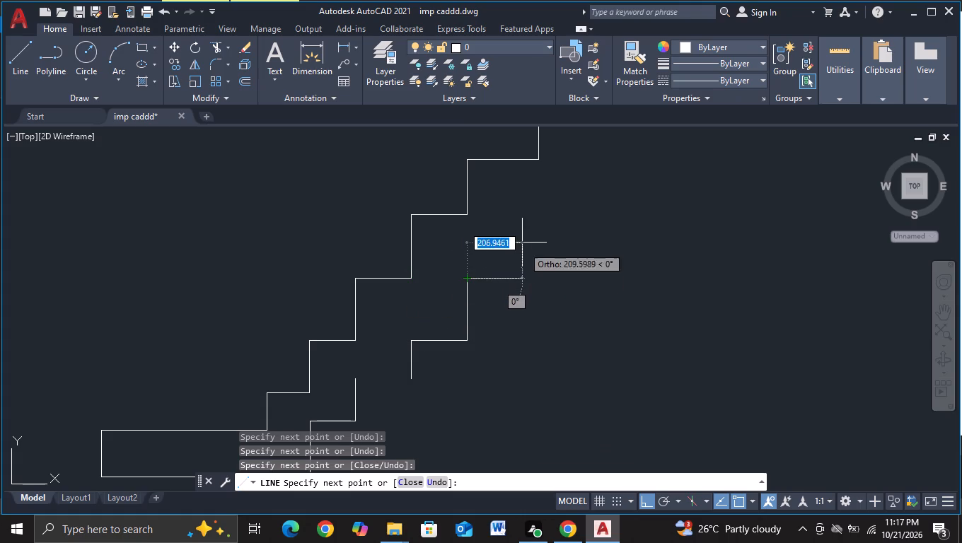
click(528, 256)
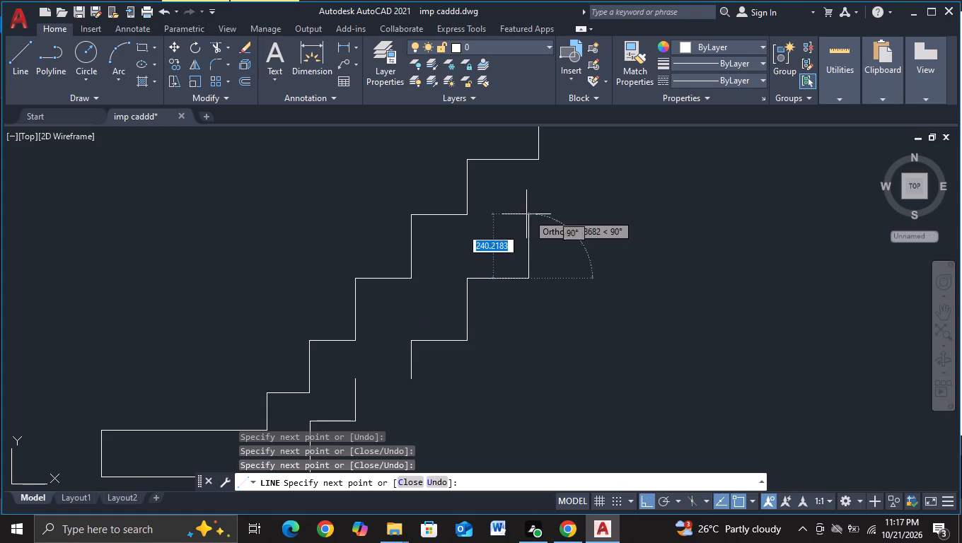
click(531, 216)
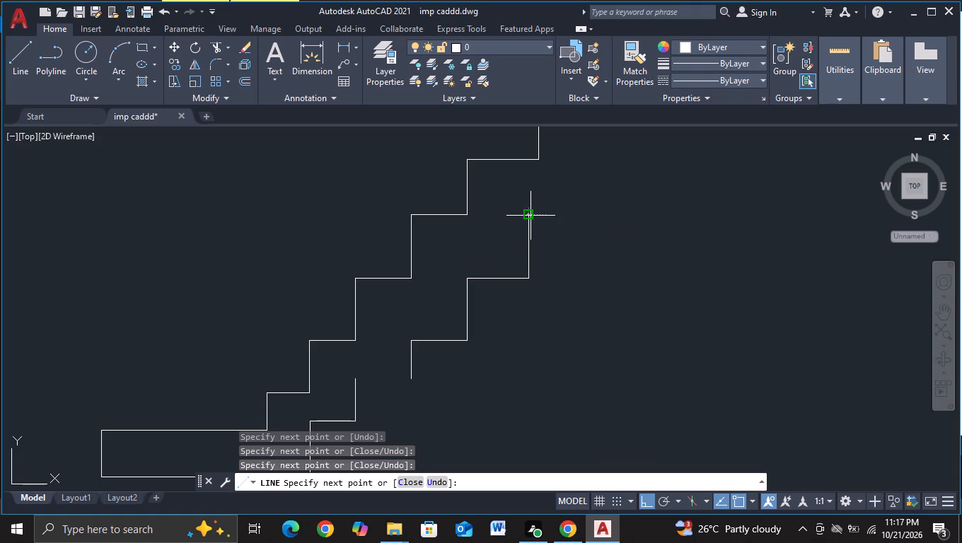
Continue the underside with treads about 167 and 361 units and a riser after each, closing it back to the top tread's end.
middle_drag(531, 223, 524, 283)
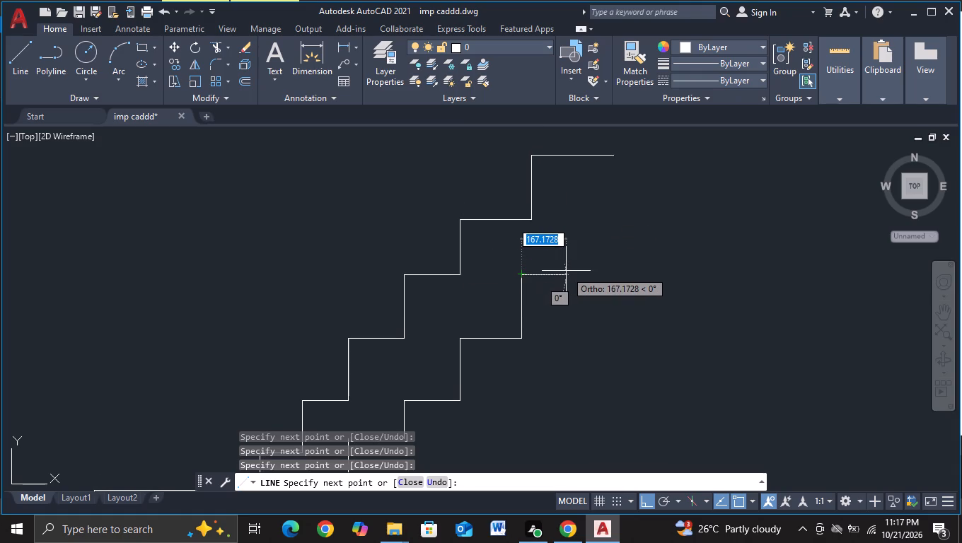
click(566, 271)
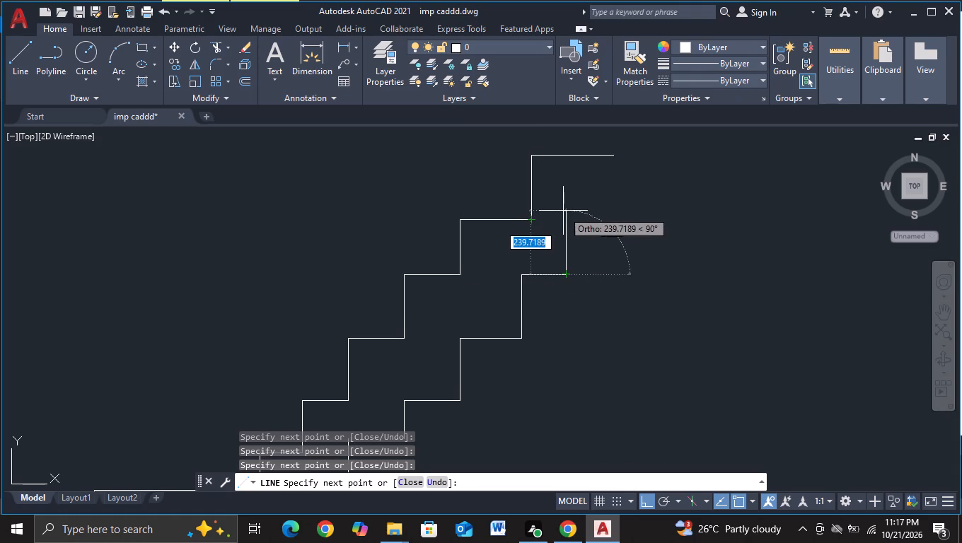
click(567, 221)
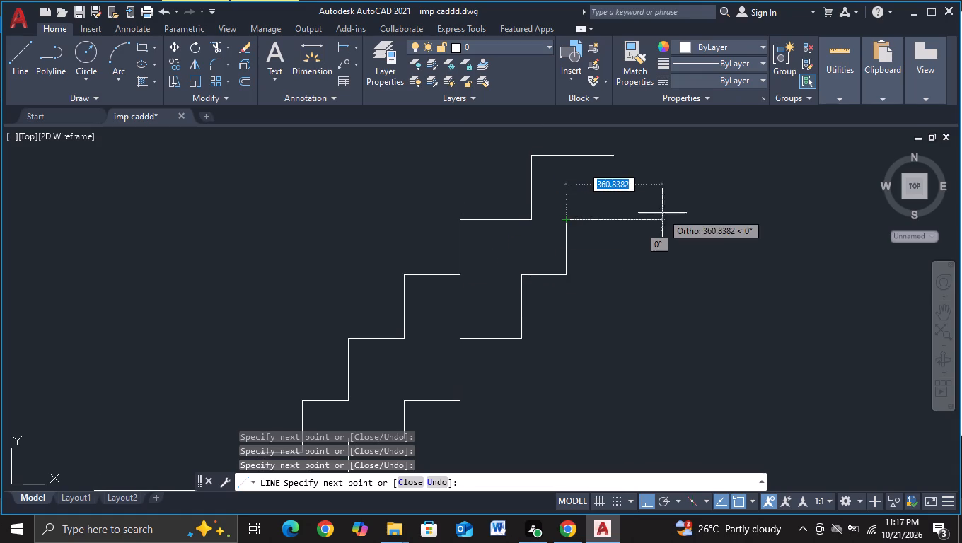
click(662, 207)
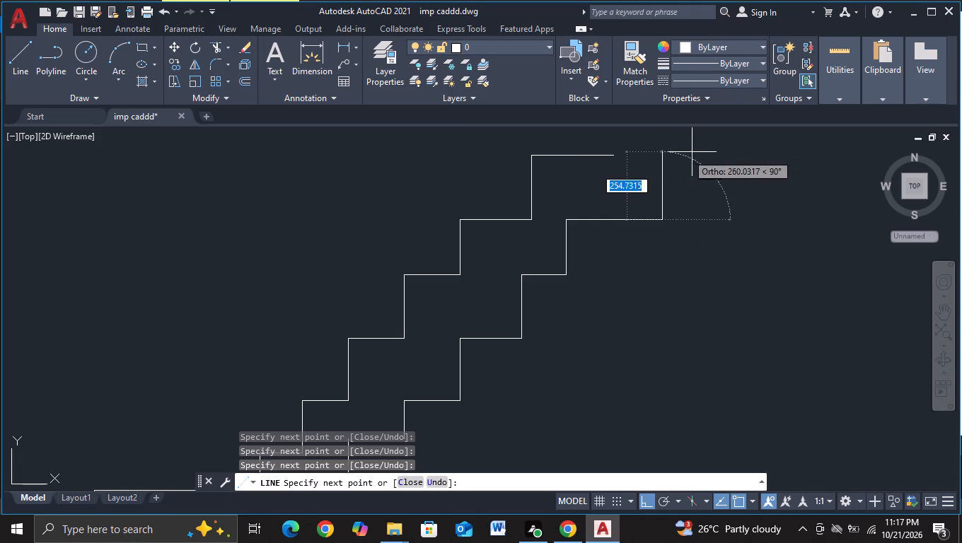
click(663, 157)
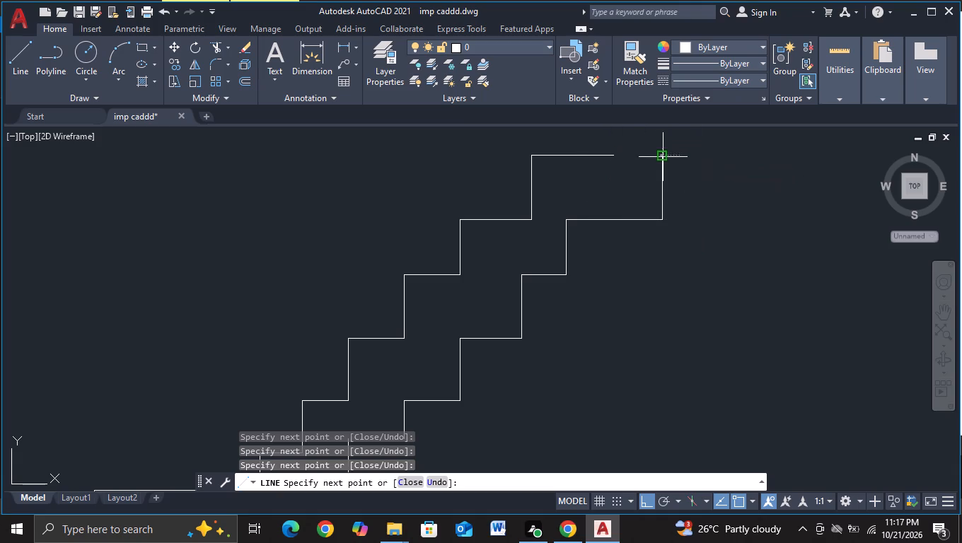
click(588, 159)
key(Escape)
Join the lower and upper parts of the stair's underside with a horizontal line and trim its overhanging end.
scroll(723, 254, down, 1)
middle_drag(683, 311, 700, 205)
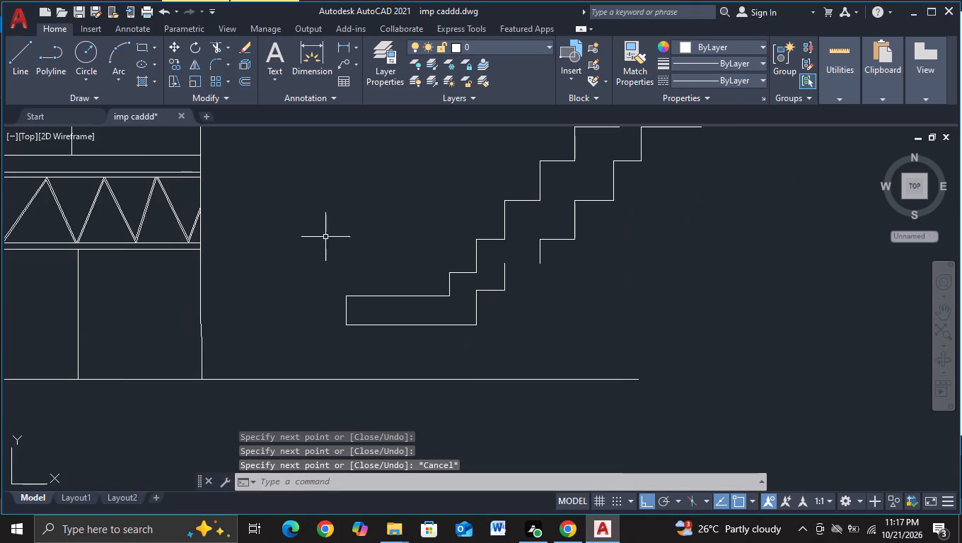
click(16, 71)
click(506, 258)
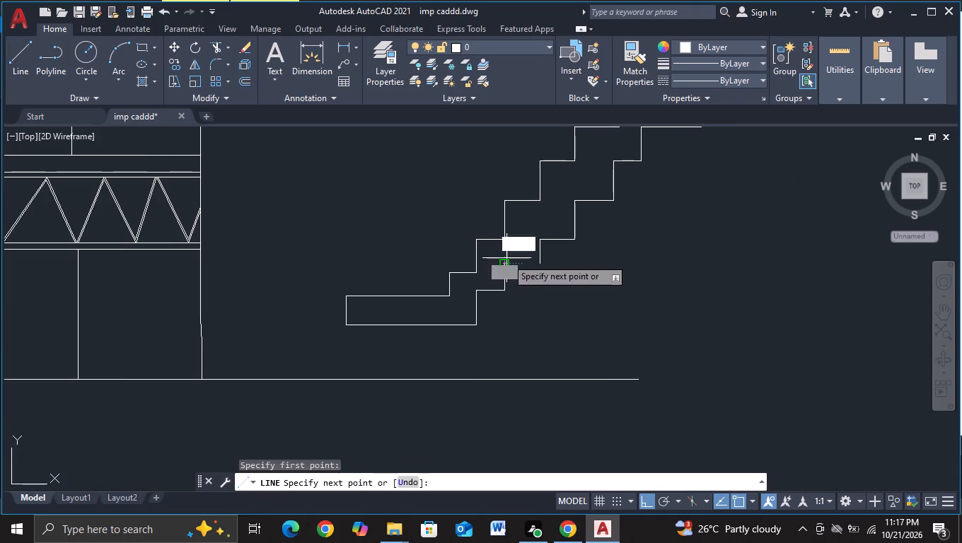
click(562, 269)
key(Escape)
click(218, 47)
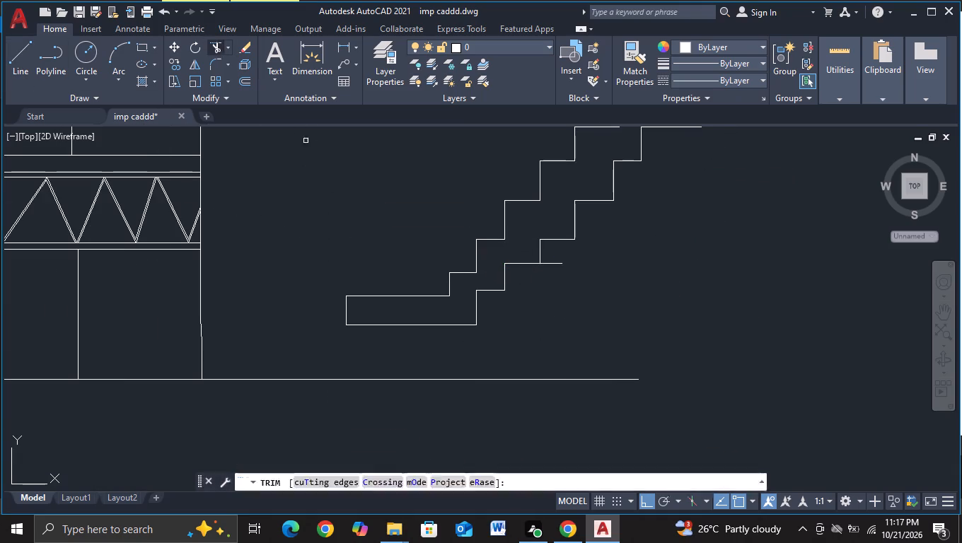
click(562, 263)
scroll(610, 287, down, 2)
middle_drag(627, 293, 540, 308)
key(Escape)
middle_drag(543, 308, 562, 288)
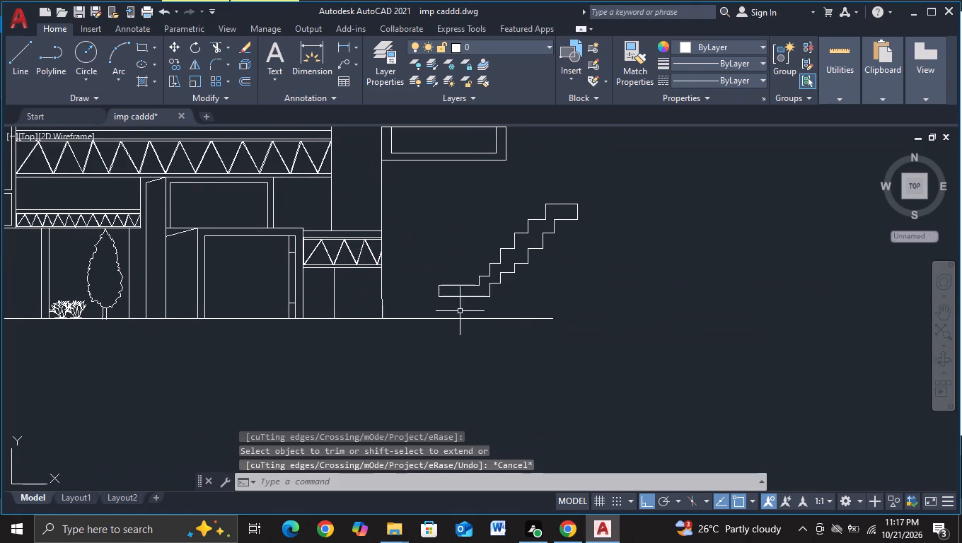
Copy the whole staircase freely onto the building's wall below the long truss's end, with its top landing beneath the overhanging box.
click(424, 203)
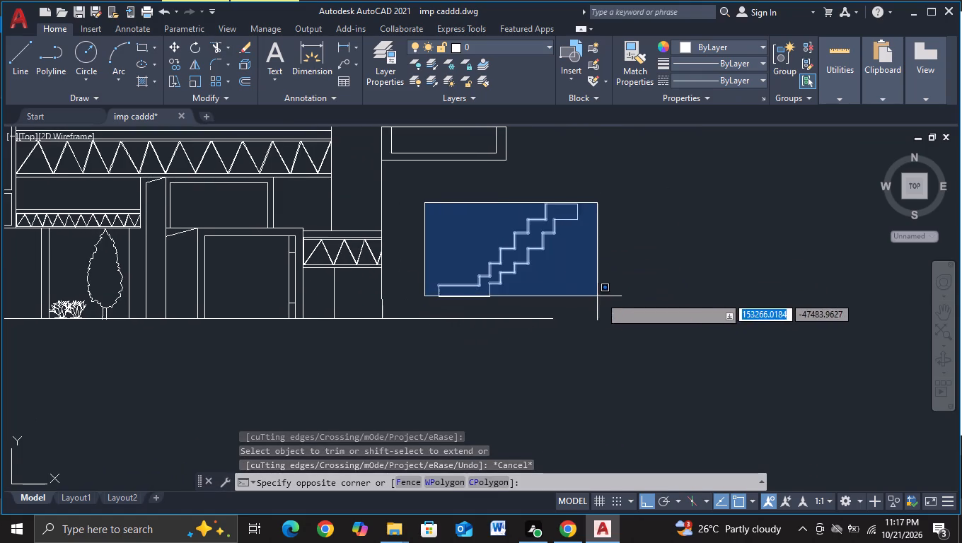
click(601, 302)
key(c)
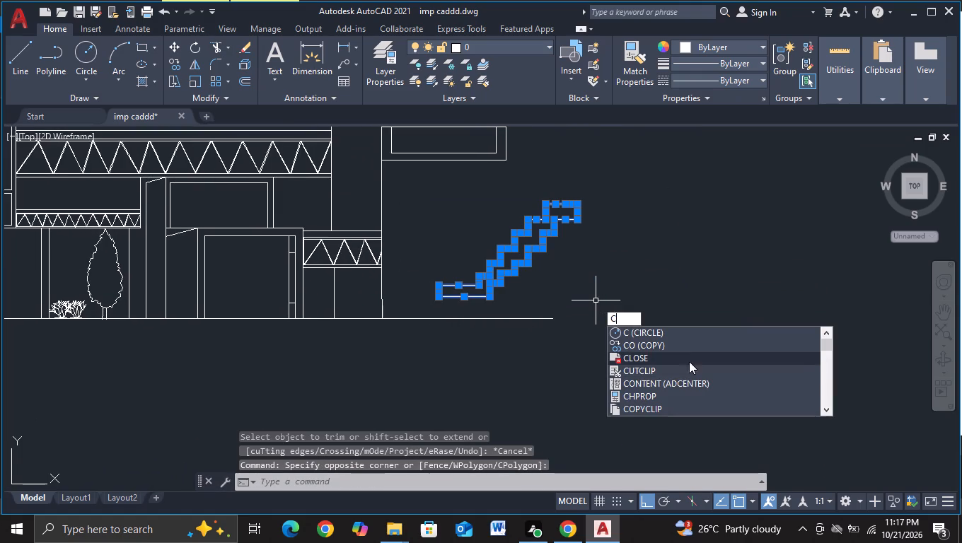
click(690, 344)
click(528, 238)
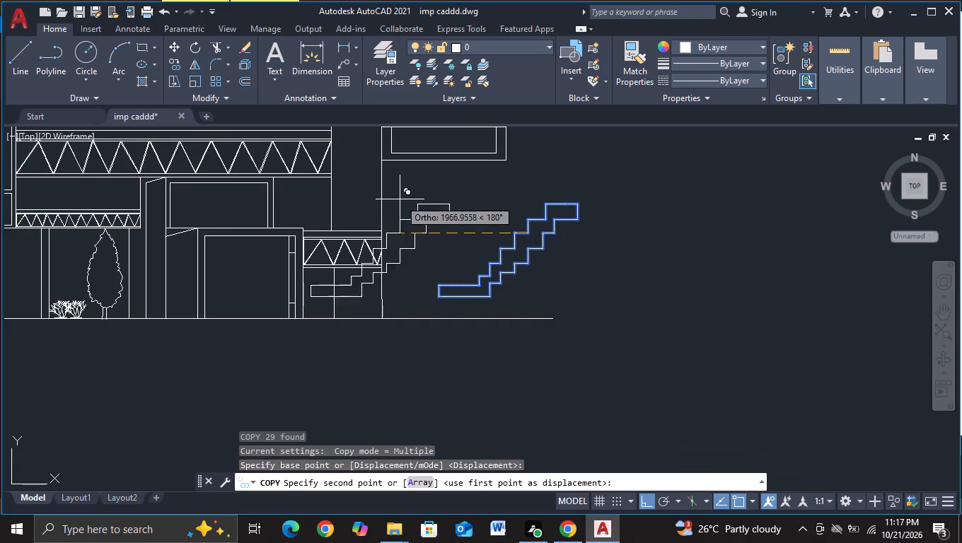
key(F8)
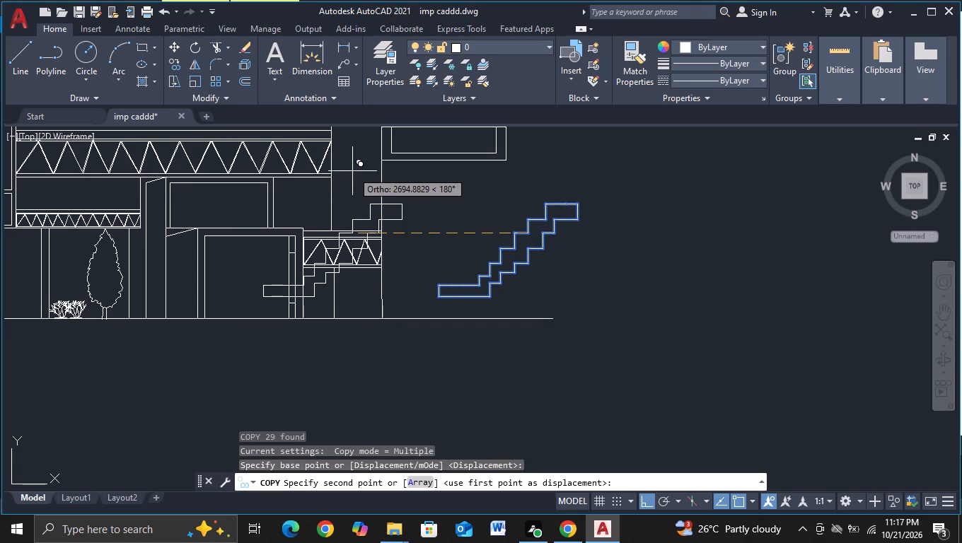
middle_drag(337, 175, 346, 250)
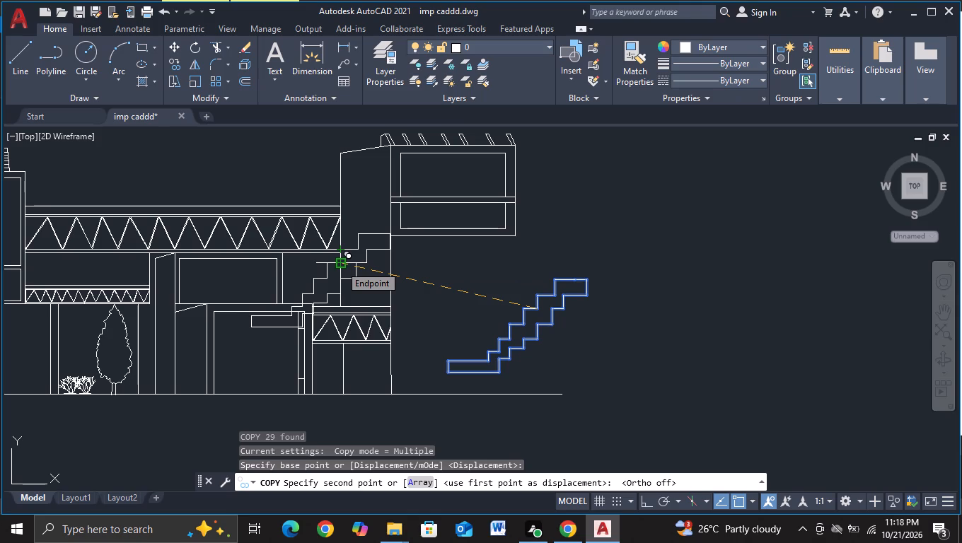
click(340, 265)
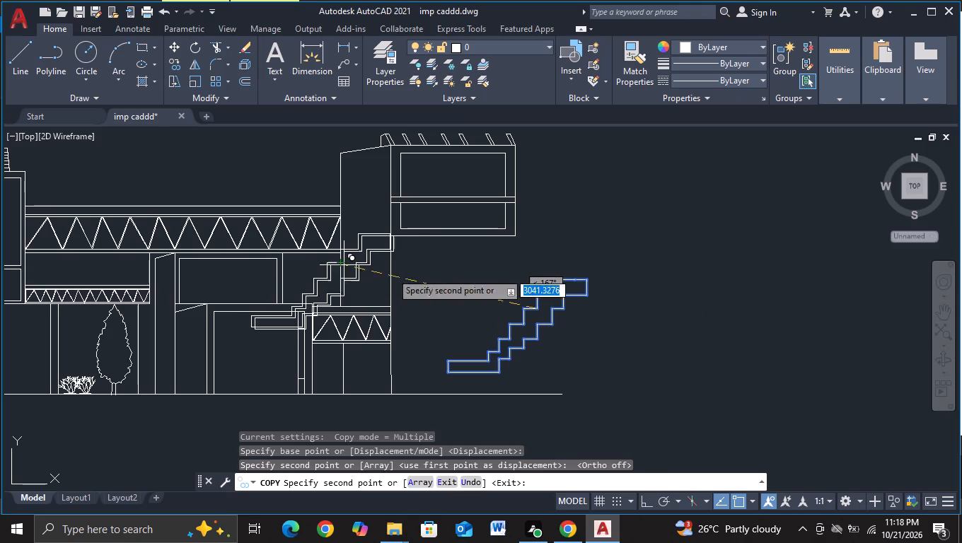
key(Escape)
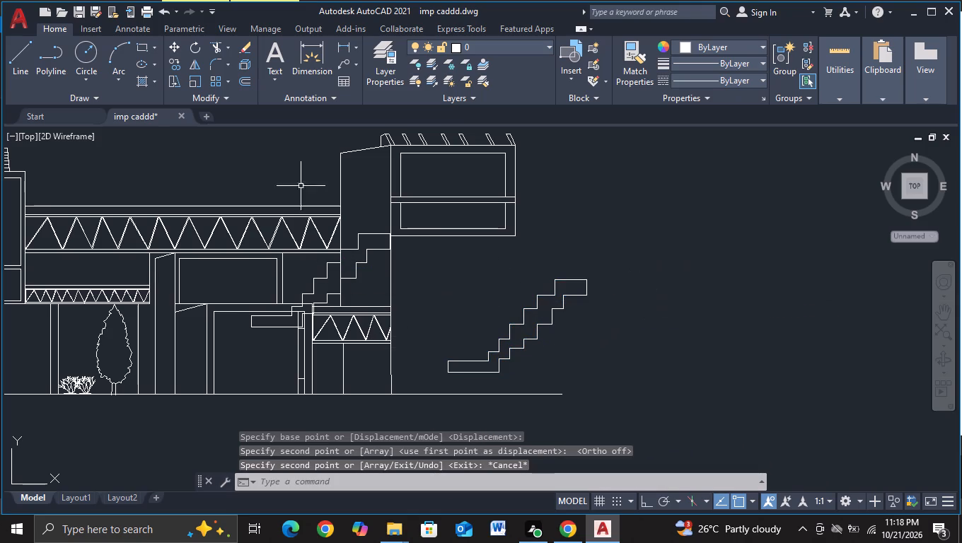
Trim the vertical wall line where it passes through the copied staircase.
click(214, 42)
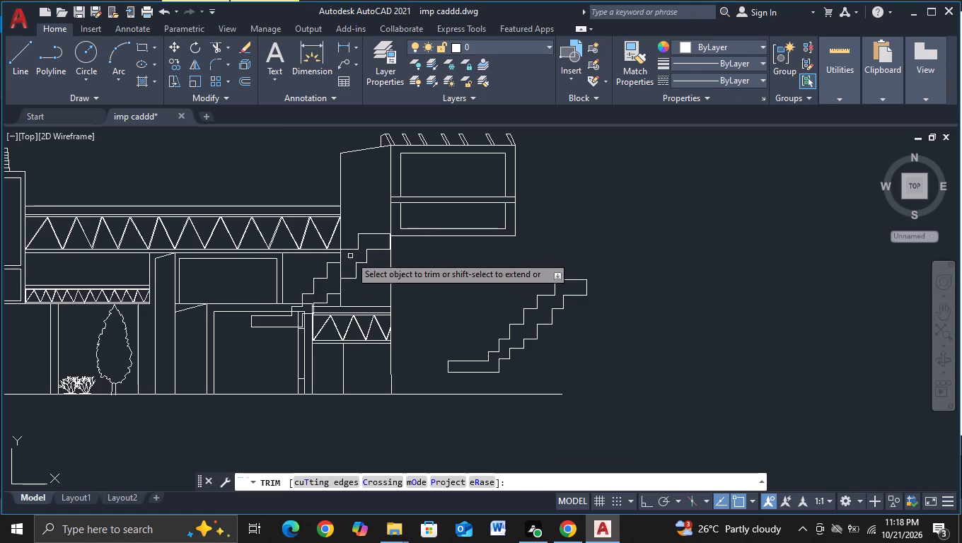
drag(335, 274, 342, 264)
scroll(347, 263, down, 1)
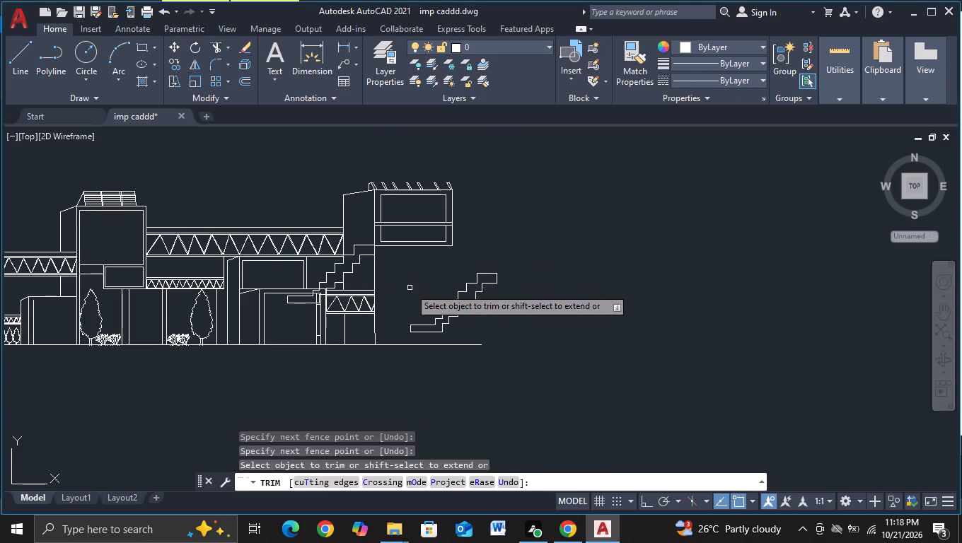
middle_drag(410, 288, 468, 266)
key(Escape)
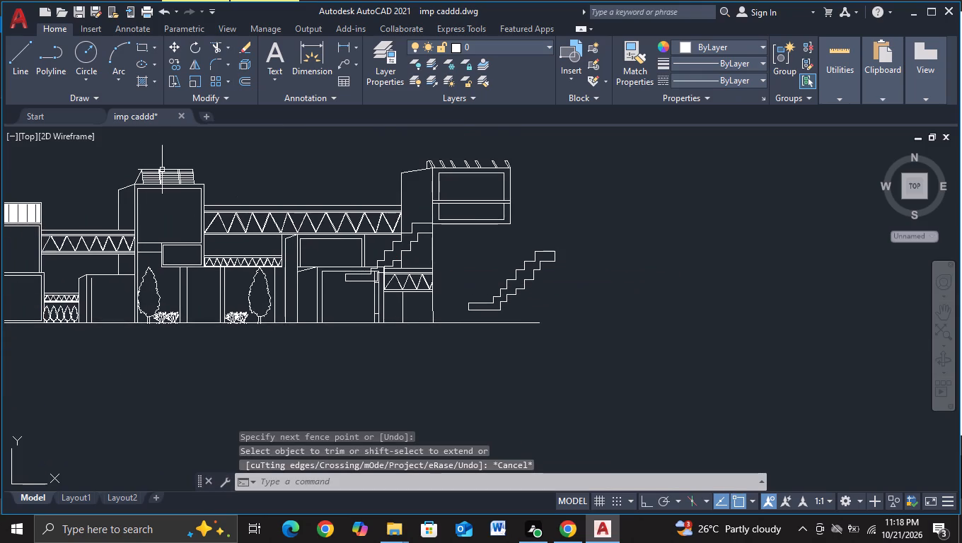
Move the long truss between the central tower and the overhanging box's wall straight up with Ortho on.
click(192, 199)
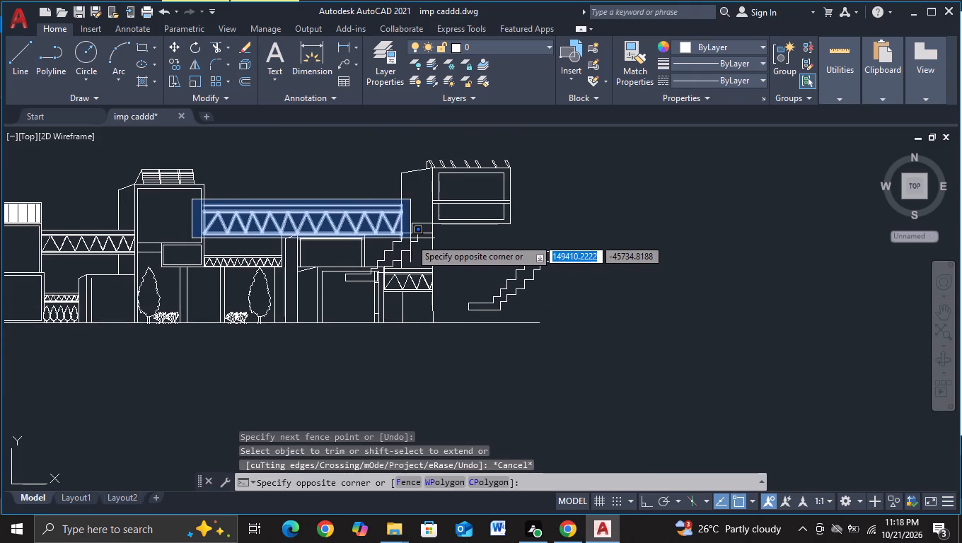
click(410, 238)
key(m)
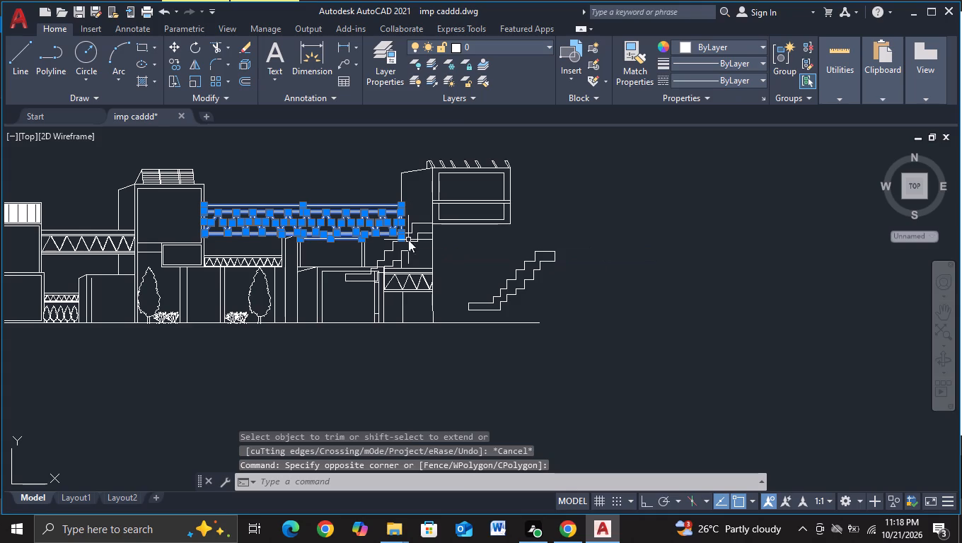
click(444, 268)
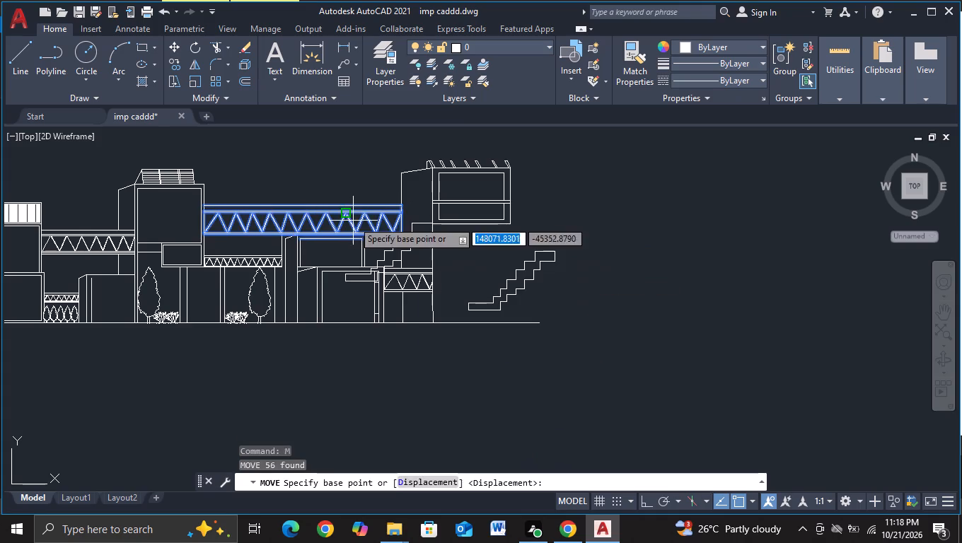
click(352, 221)
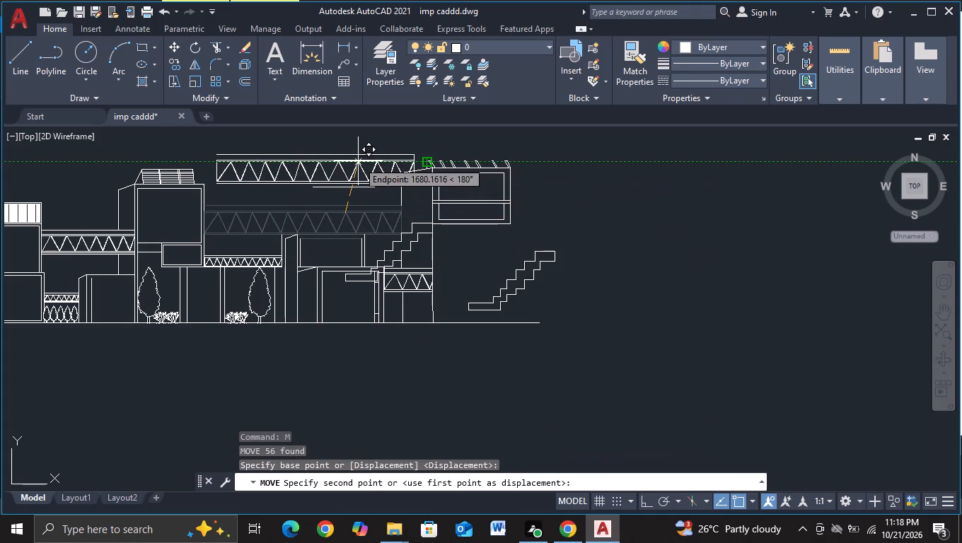
key(F8)
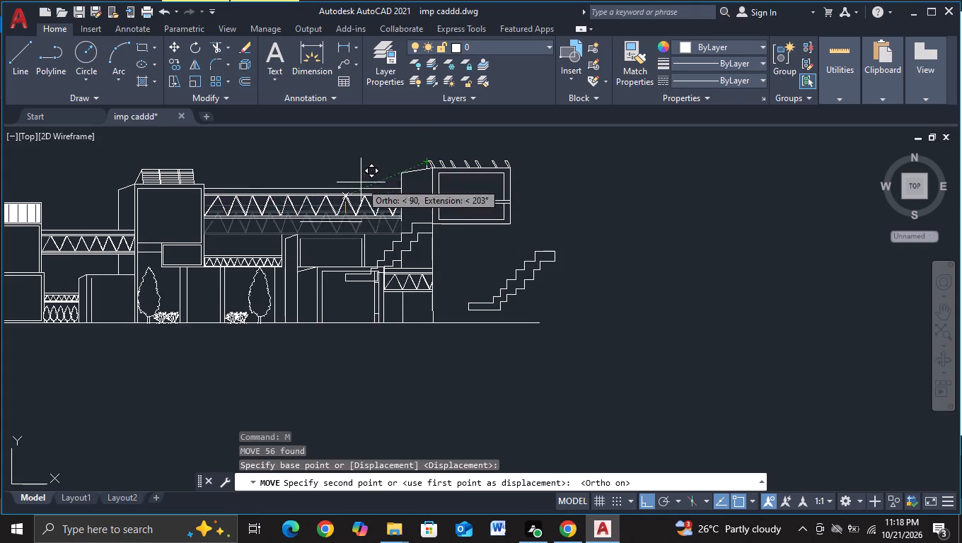
click(361, 186)
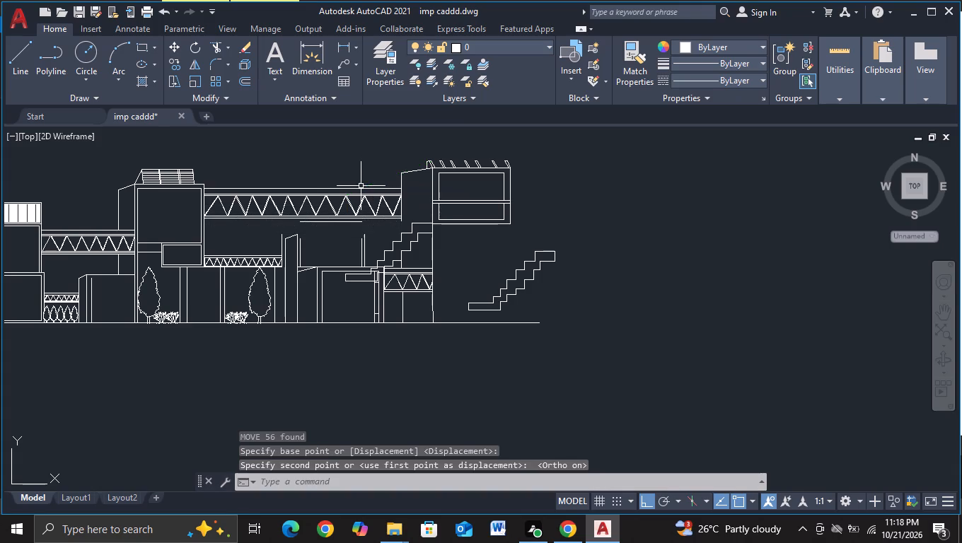
scroll(458, 240, up, 1)
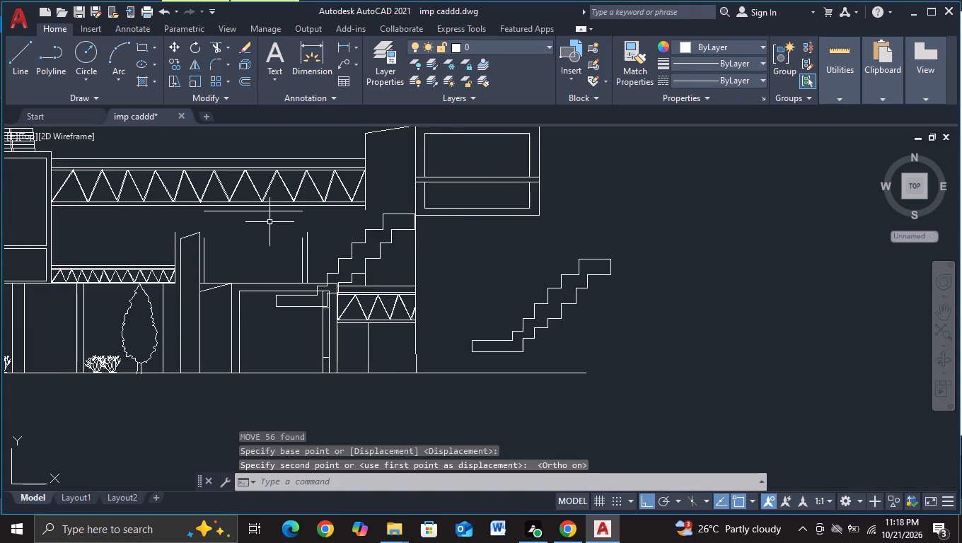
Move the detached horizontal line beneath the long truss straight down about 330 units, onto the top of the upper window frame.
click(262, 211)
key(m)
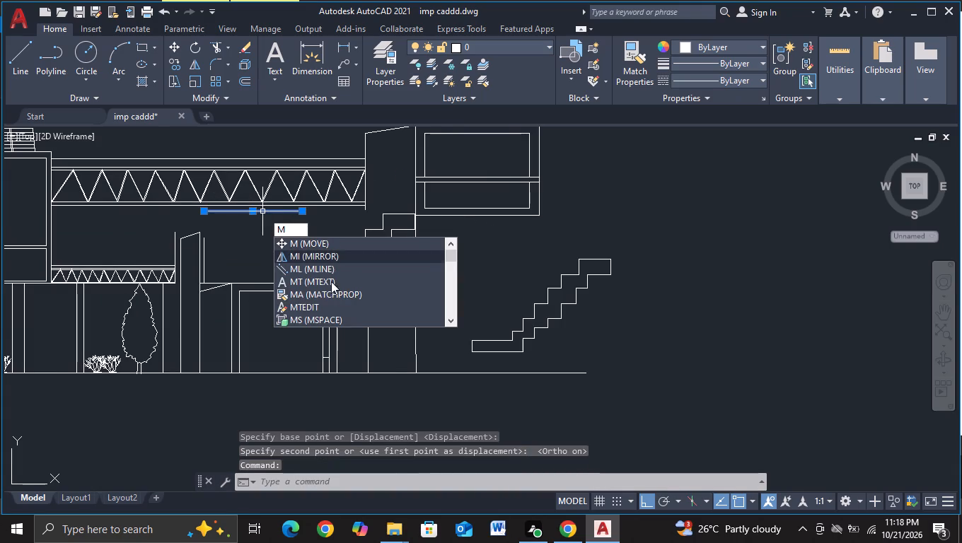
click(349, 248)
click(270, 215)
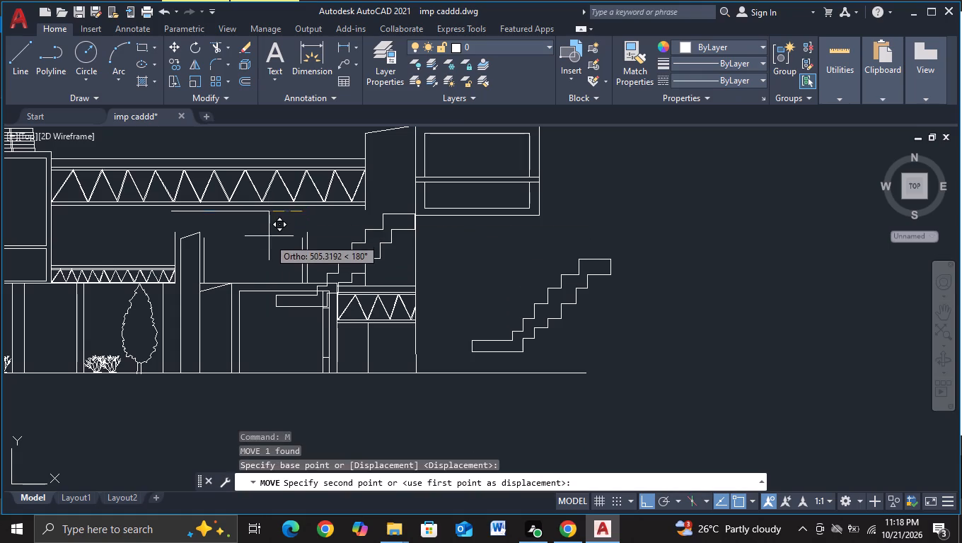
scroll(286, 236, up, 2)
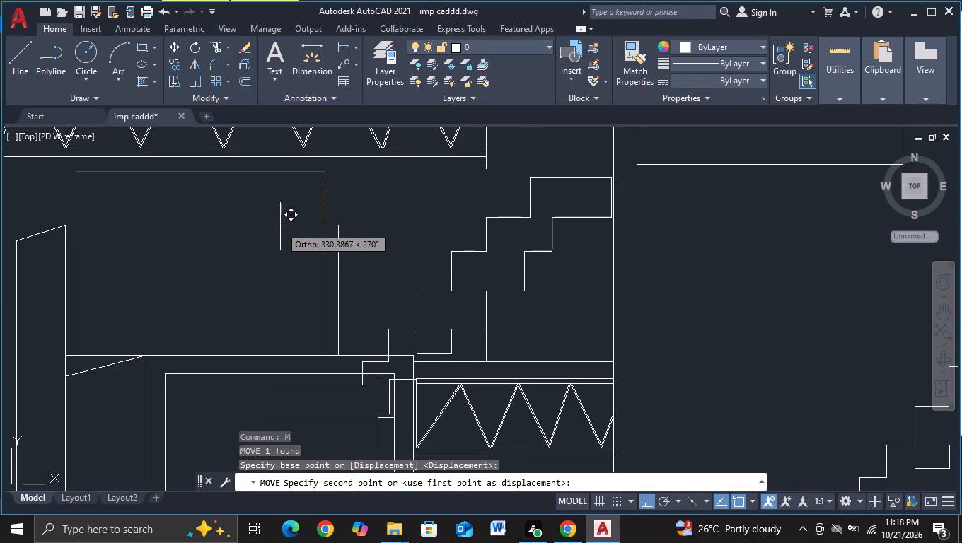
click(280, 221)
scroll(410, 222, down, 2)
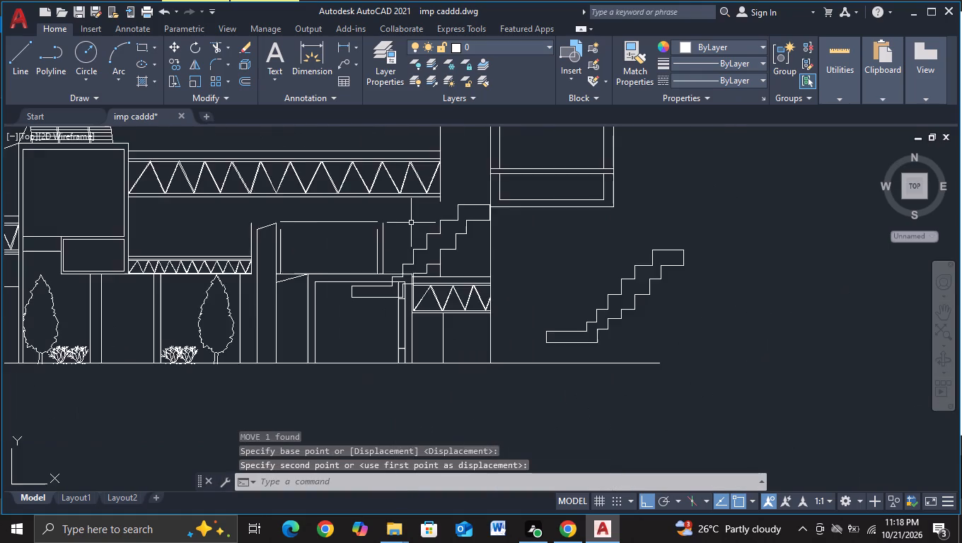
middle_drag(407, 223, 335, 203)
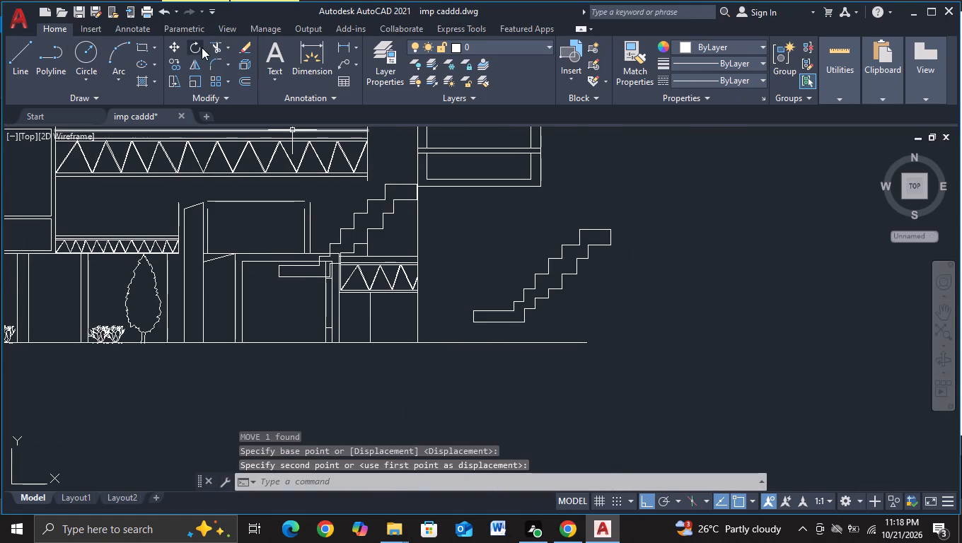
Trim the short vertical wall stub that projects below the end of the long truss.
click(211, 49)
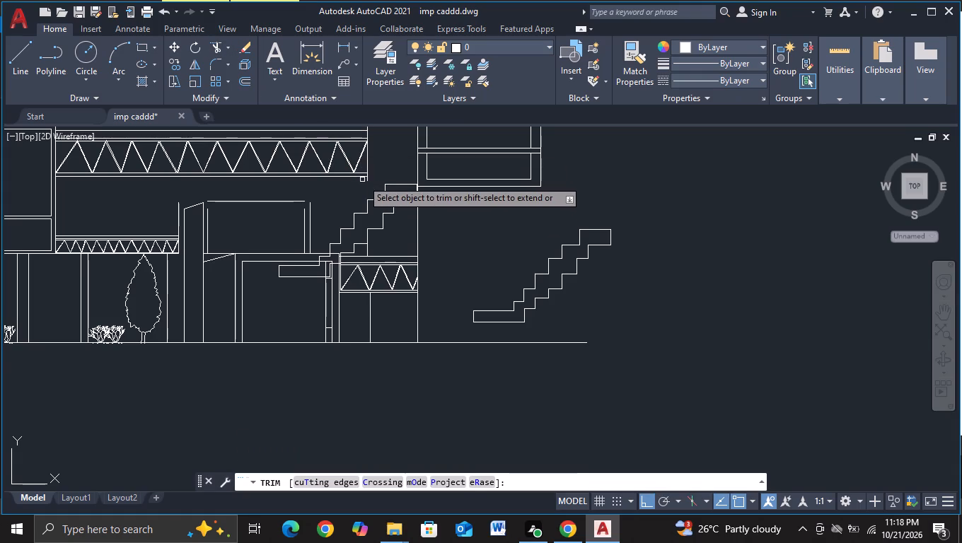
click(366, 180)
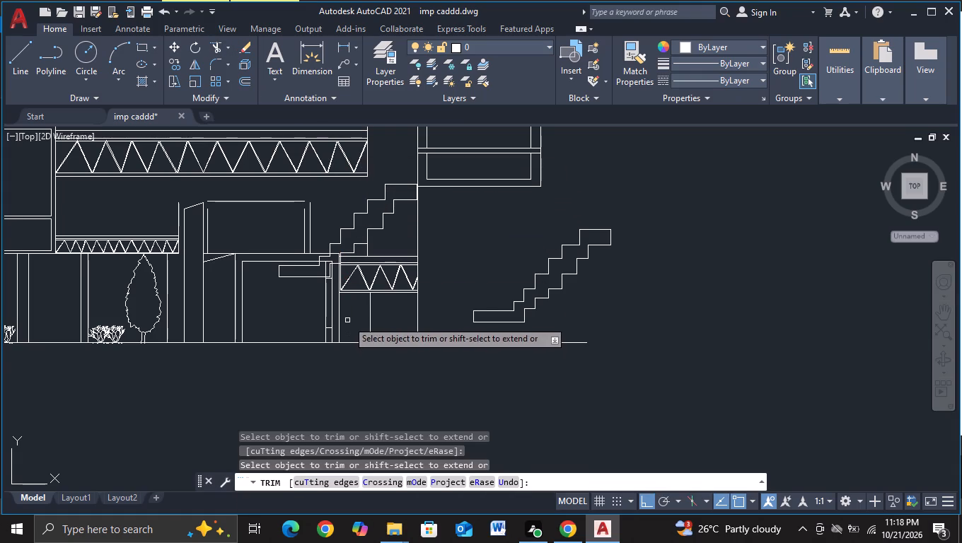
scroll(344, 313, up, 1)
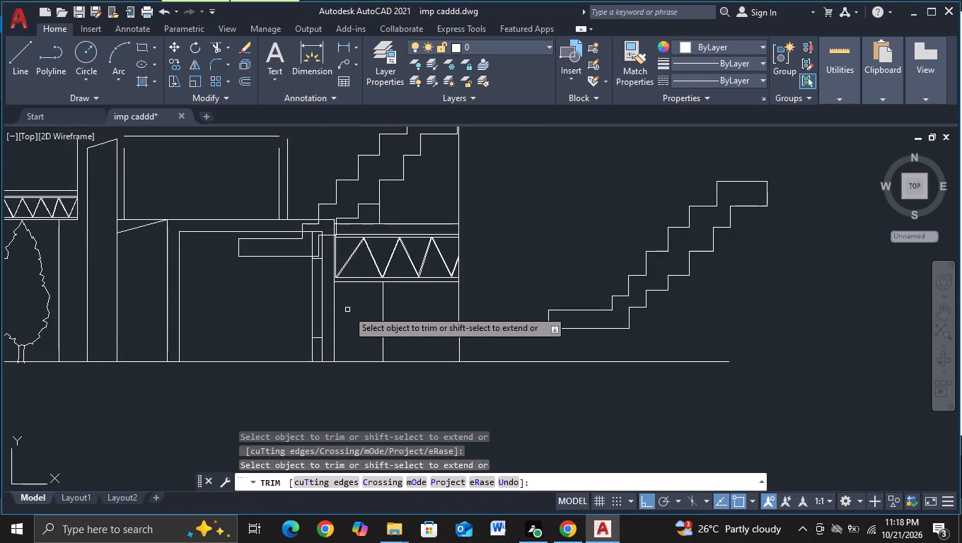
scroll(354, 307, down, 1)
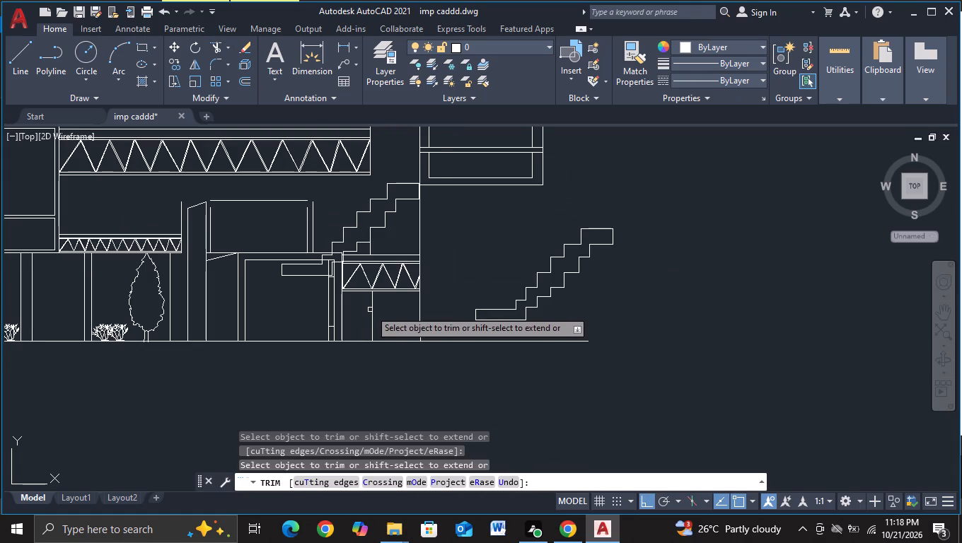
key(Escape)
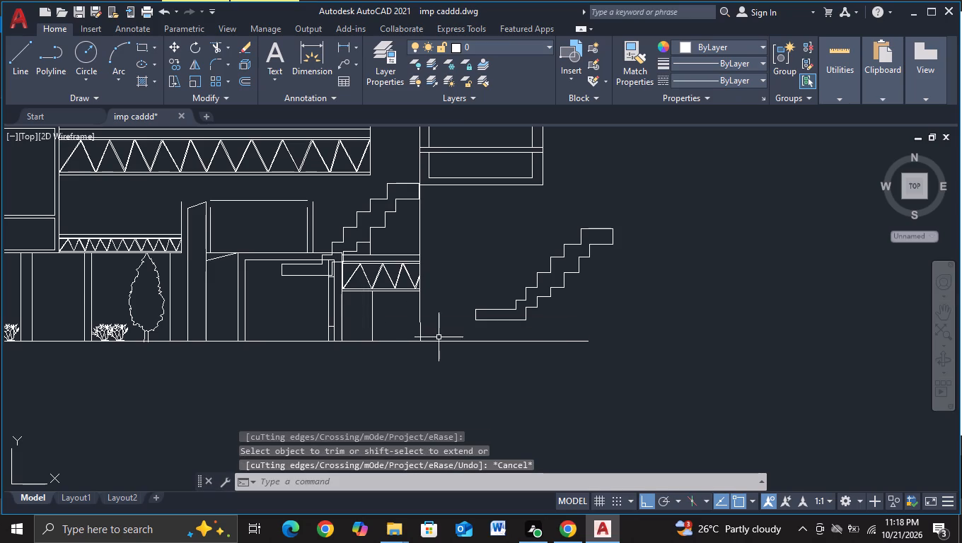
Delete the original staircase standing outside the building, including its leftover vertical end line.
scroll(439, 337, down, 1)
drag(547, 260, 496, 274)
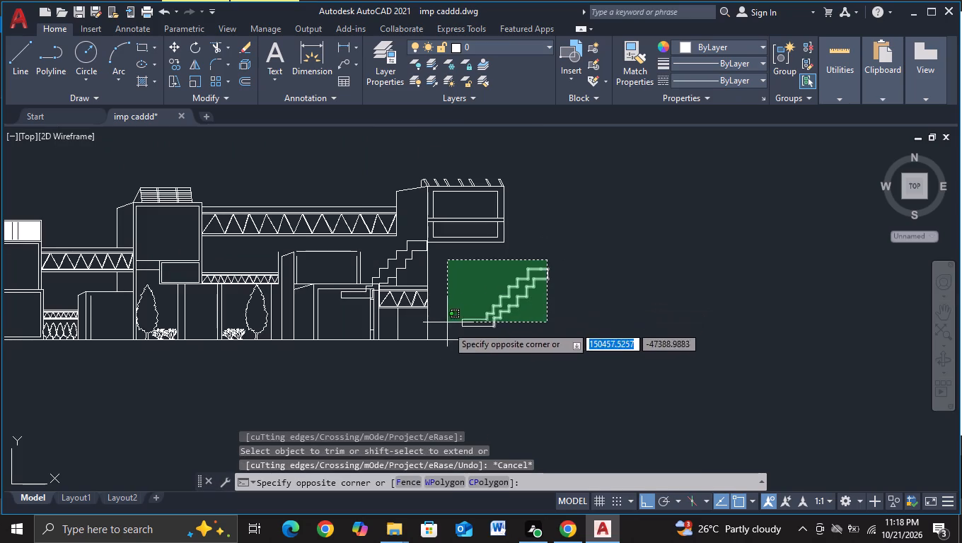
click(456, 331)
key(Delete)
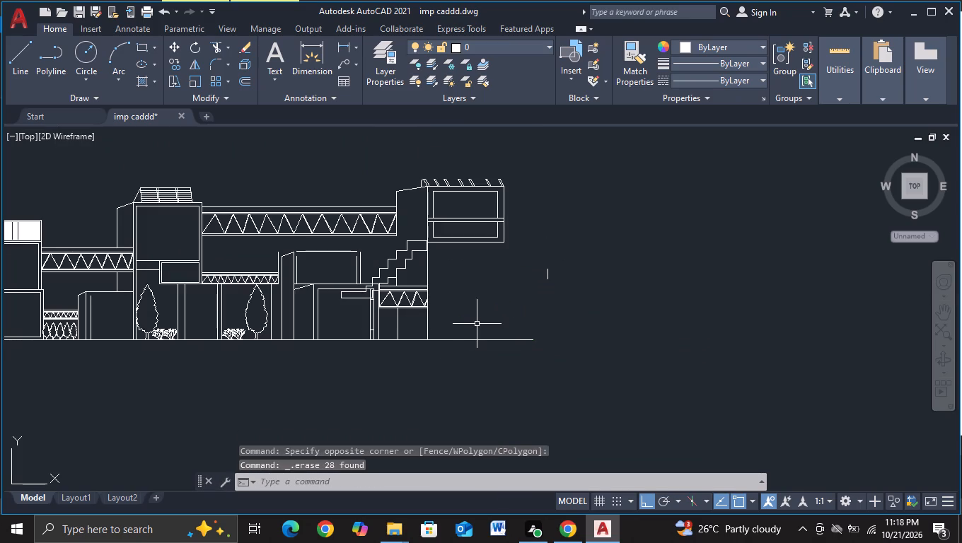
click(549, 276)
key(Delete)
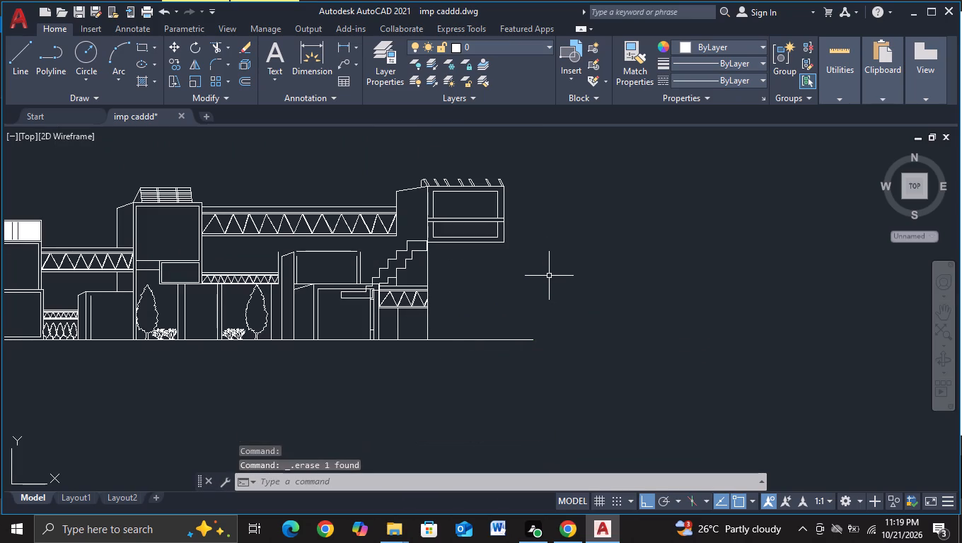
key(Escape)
Examine the whole elevation and the area around the staircase fitted beneath the overhanging box.
scroll(393, 299, up, 2)
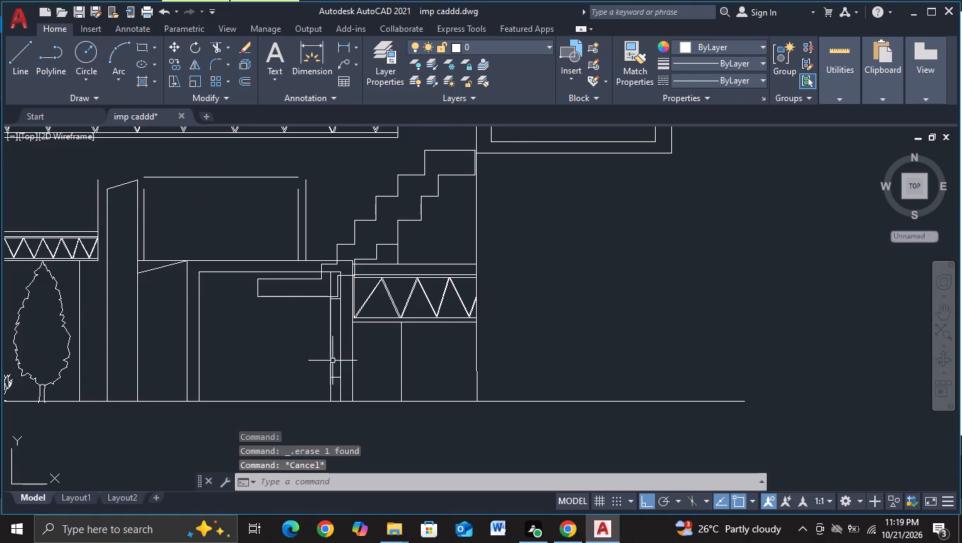
scroll(328, 361, down, 1)
middle_drag(292, 352, 430, 330)
scroll(424, 326, down, 2)
middle_drag(396, 364, 417, 323)
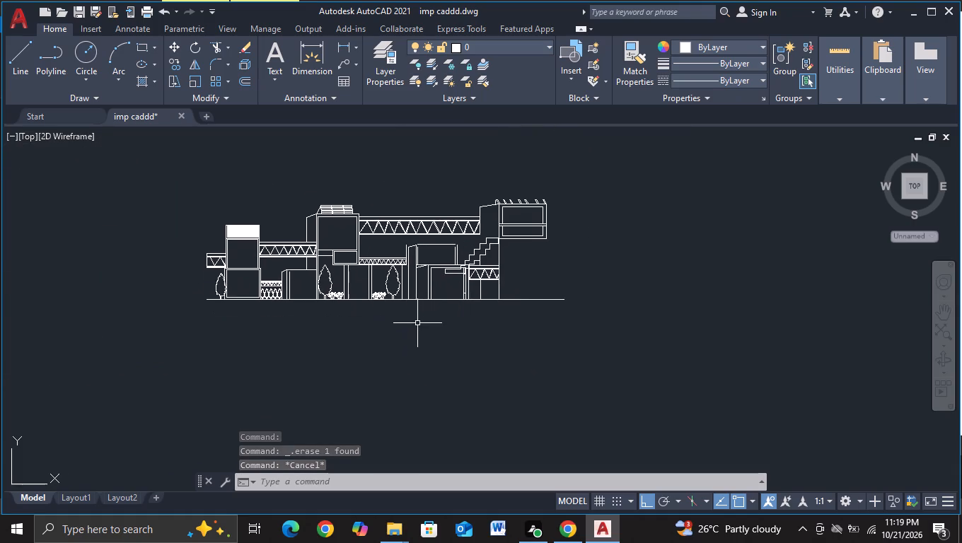
scroll(430, 329, up, 1)
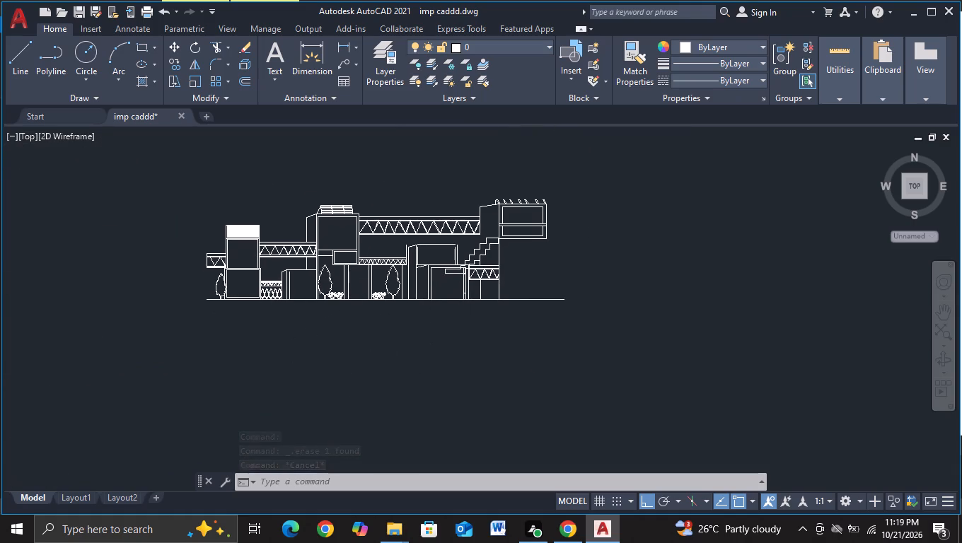
scroll(430, 329, up, 1)
middle_drag(431, 332, 402, 401)
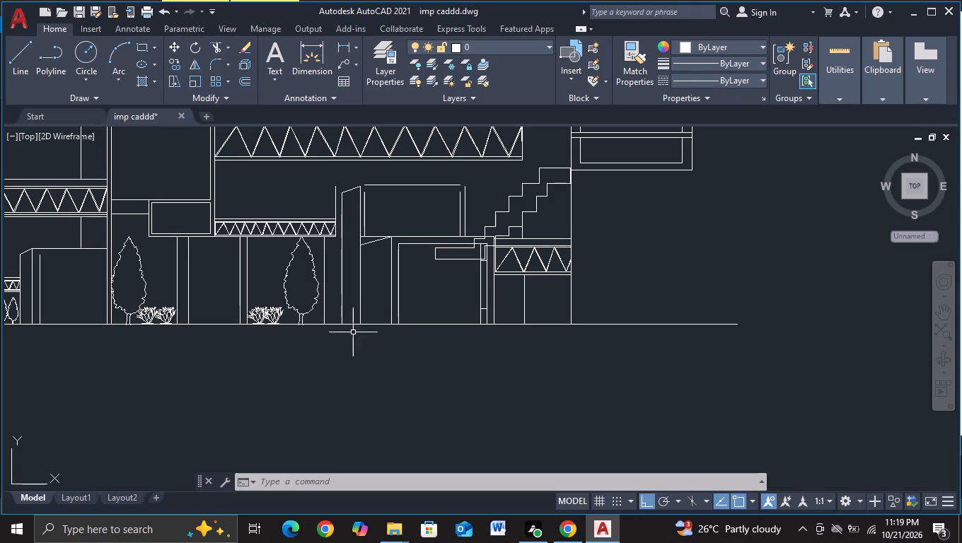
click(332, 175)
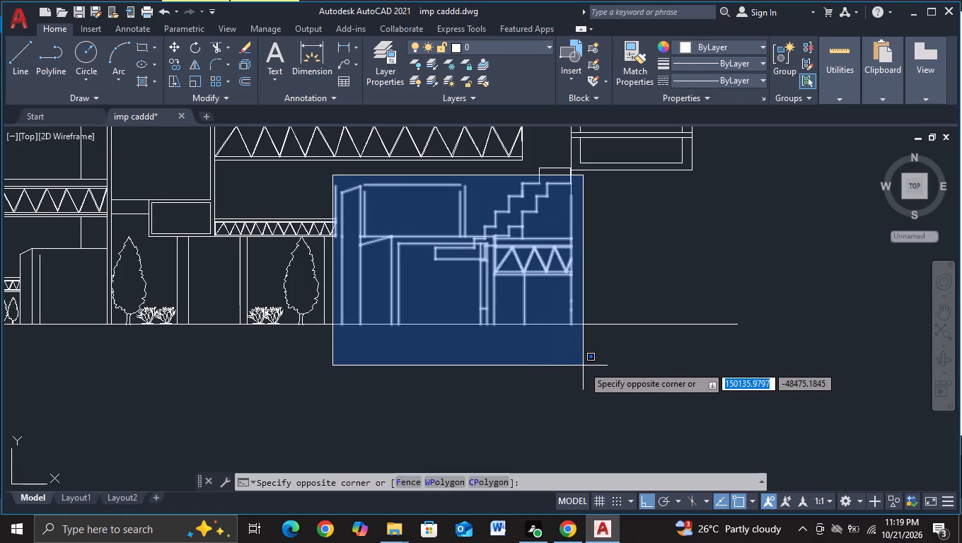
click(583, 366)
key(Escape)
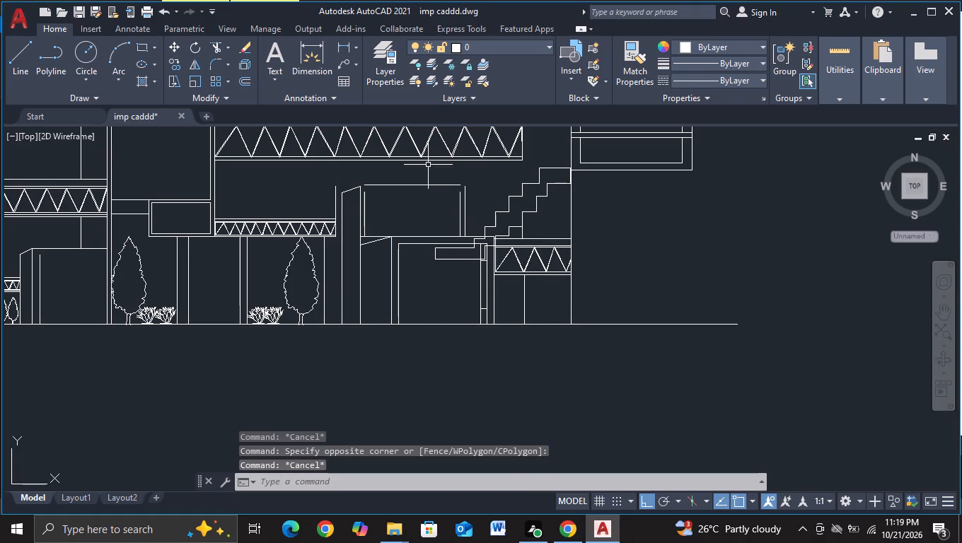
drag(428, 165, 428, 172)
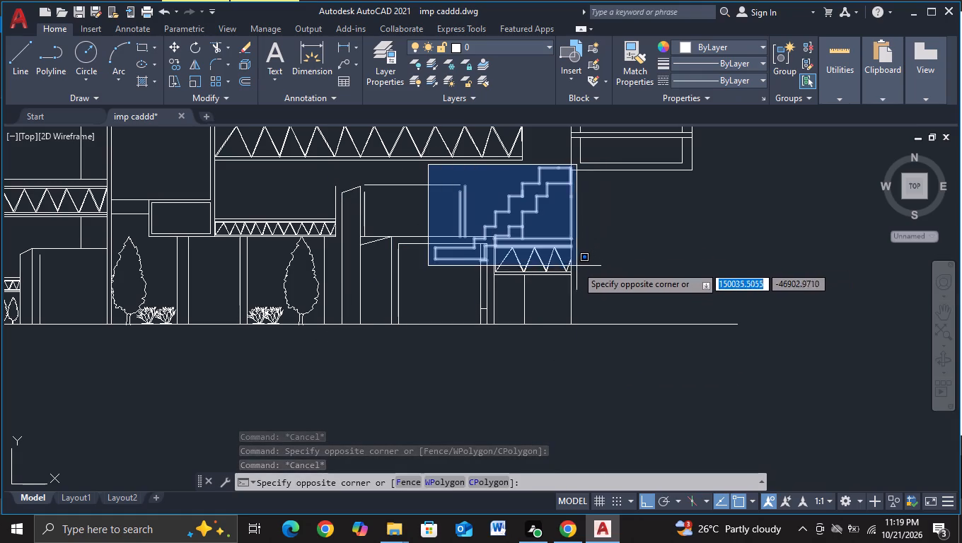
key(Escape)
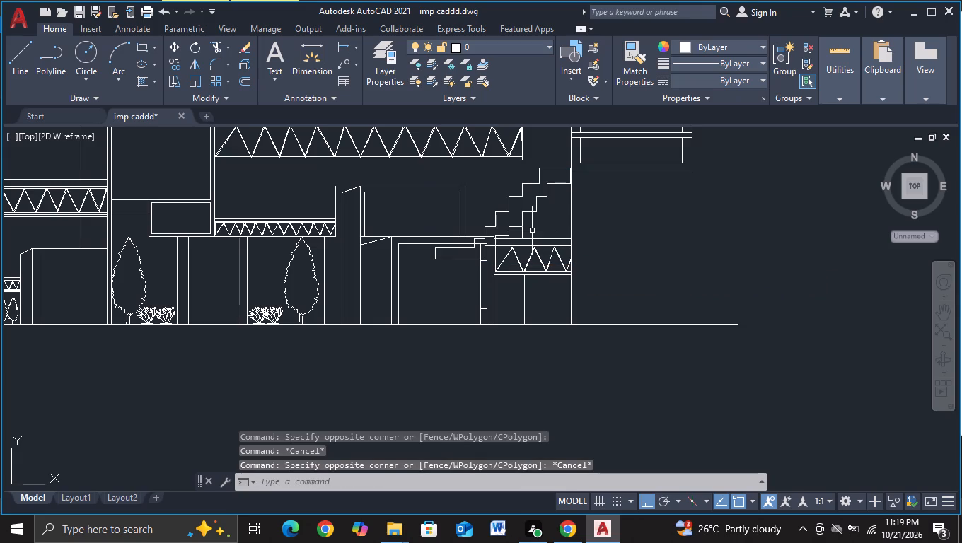
Undo the staircase deletion, the trims, the line and truss moves, and the staircase copy on the building.
key(ctrl+z)
key(ctrl+z)
key(ctrl+z)
key(ctrl+z)
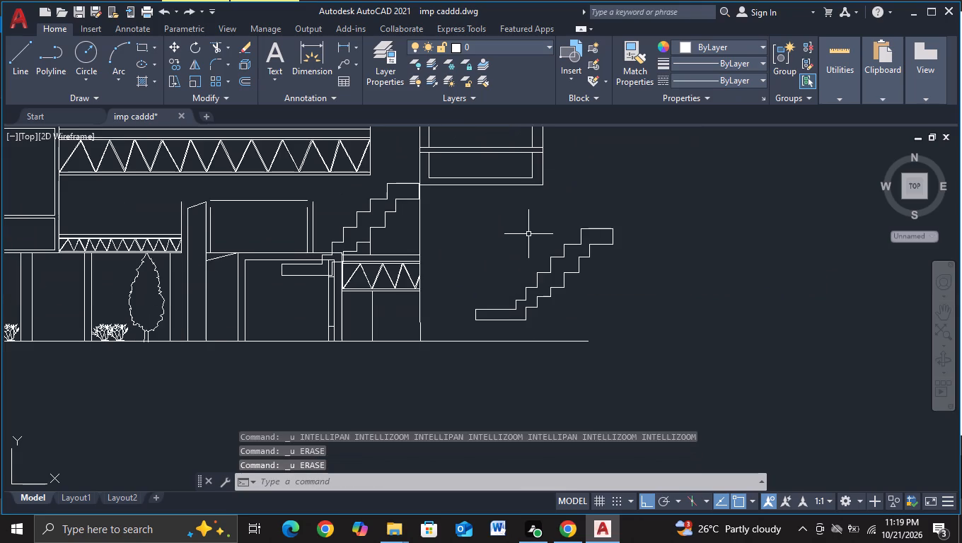
key(ctrl+z)
key(ctrl+z)
key(ctrl+z)
key(ctrl+z)
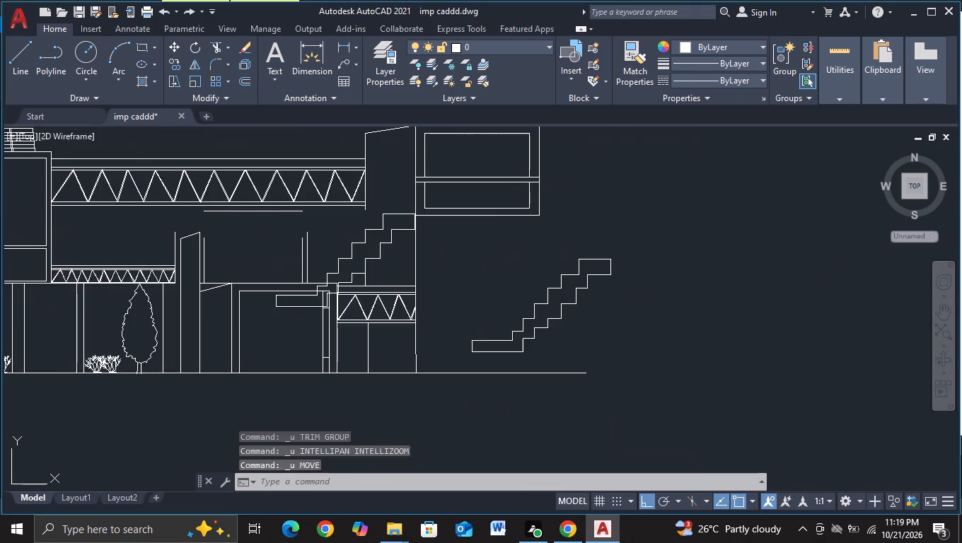
key(ctrl+z)
key(ctrl+z)
key(ctrl+z)
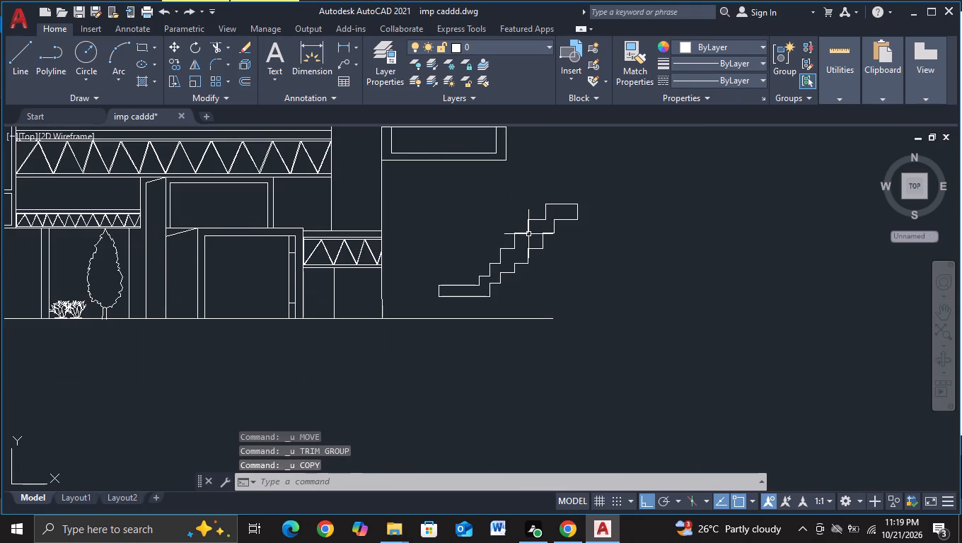
key(Escape)
Move the long truss between the central tower and the overhanging box's wall straight up about 513 units.
middle_drag(439, 236, 777, 250)
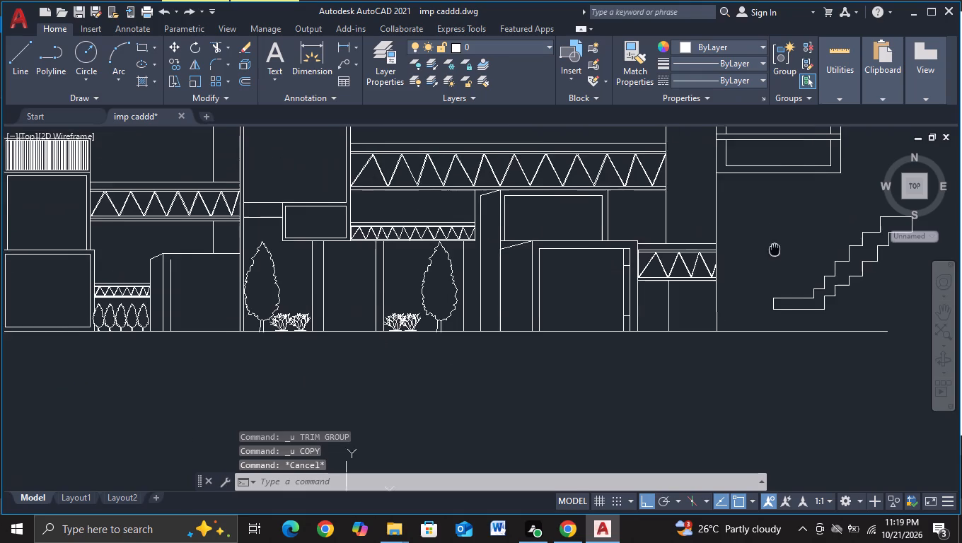
scroll(475, 217, down, 1)
middle_drag(502, 337, 509, 386)
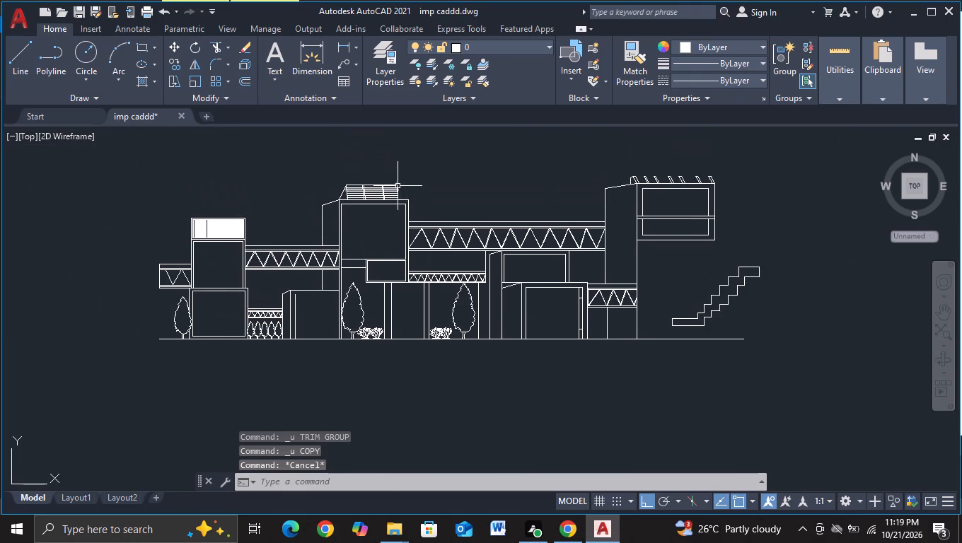
scroll(410, 210, up, 1)
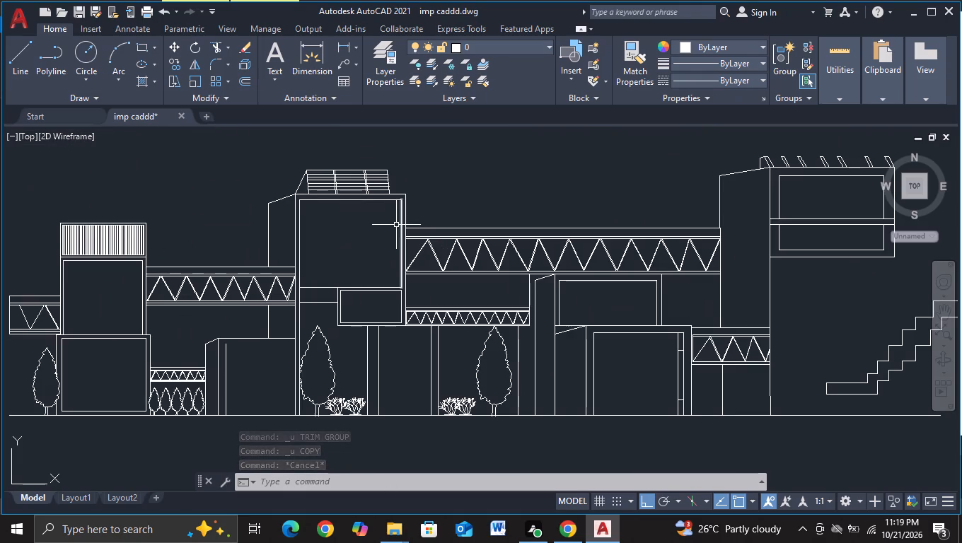
click(395, 212)
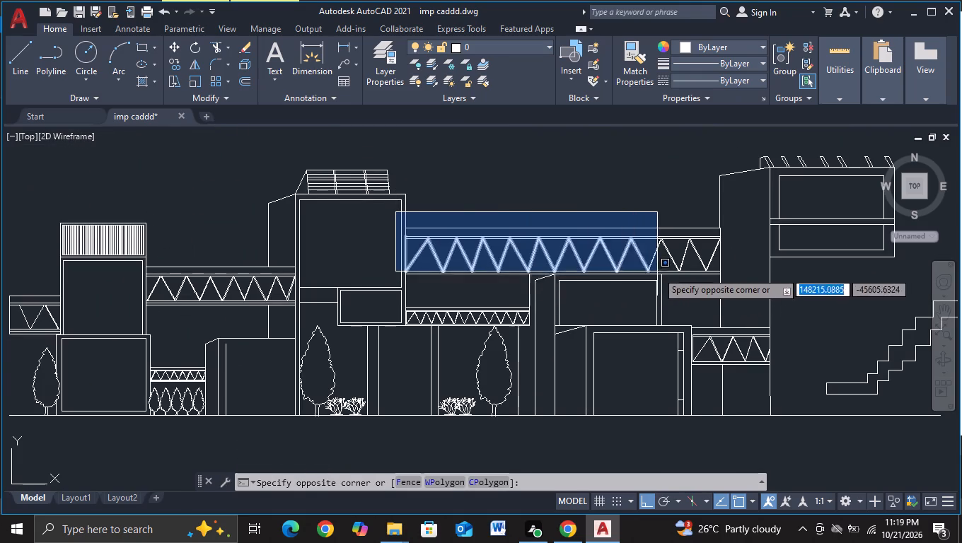
scroll(663, 268, up, 1)
scroll(751, 279, up, 1)
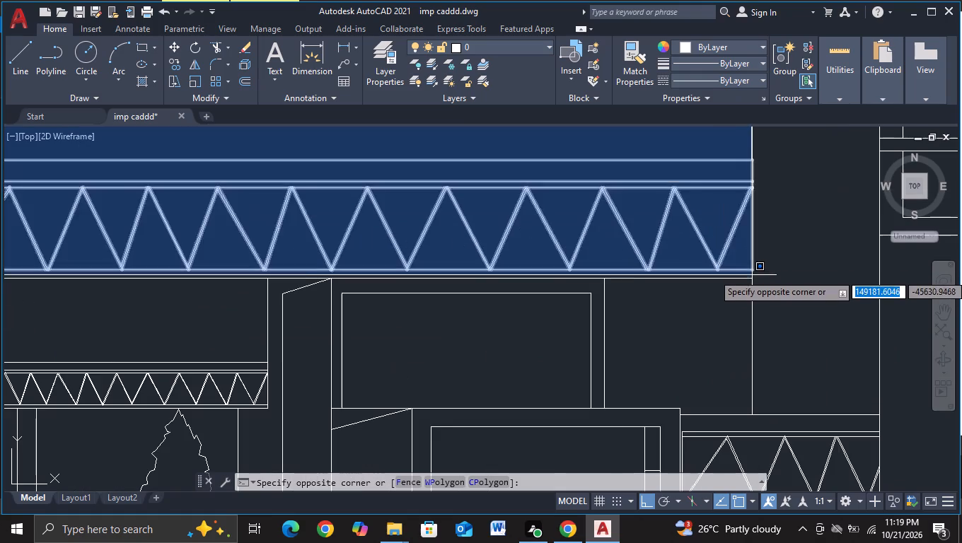
click(758, 270)
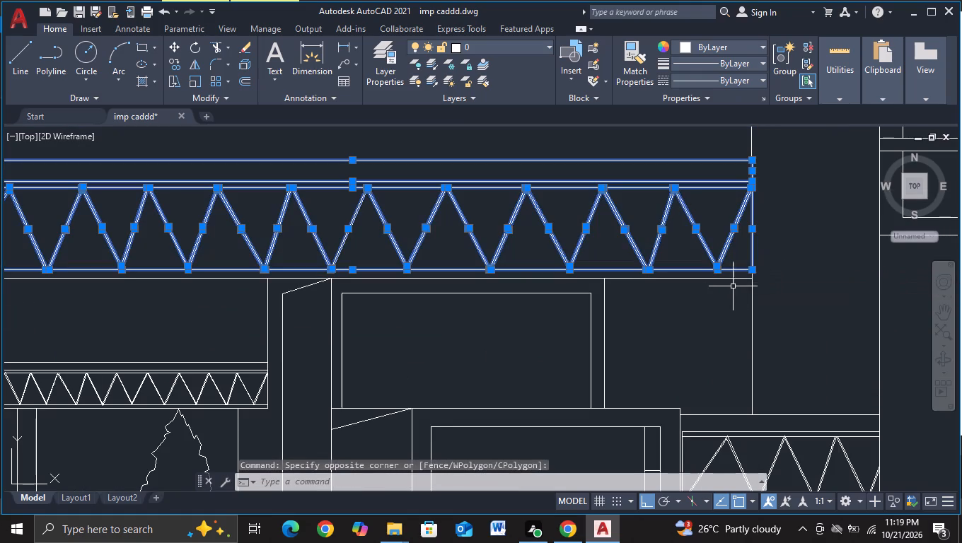
click(724, 279)
scroll(741, 295, down, 1)
middle_drag(732, 321, 731, 321)
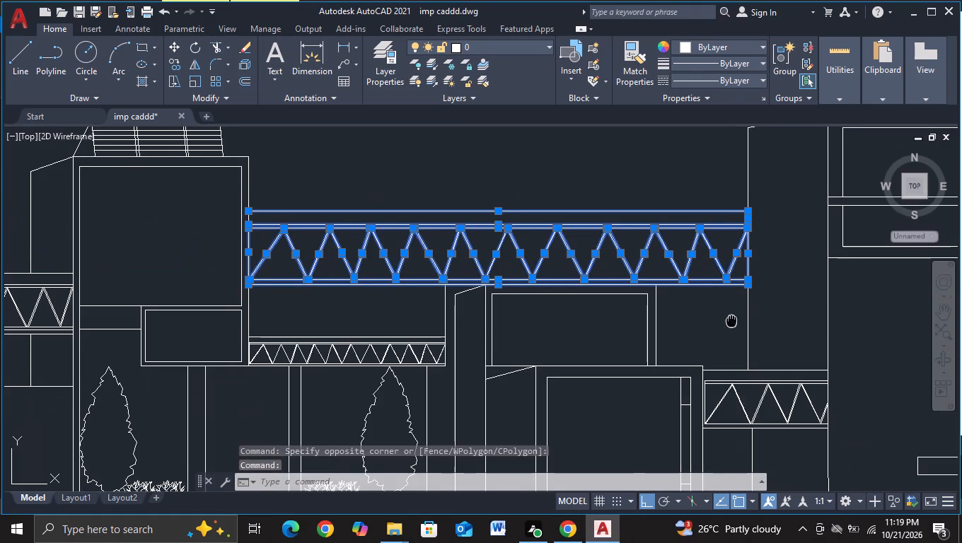
middle_drag(731, 321, 723, 304)
key(m)
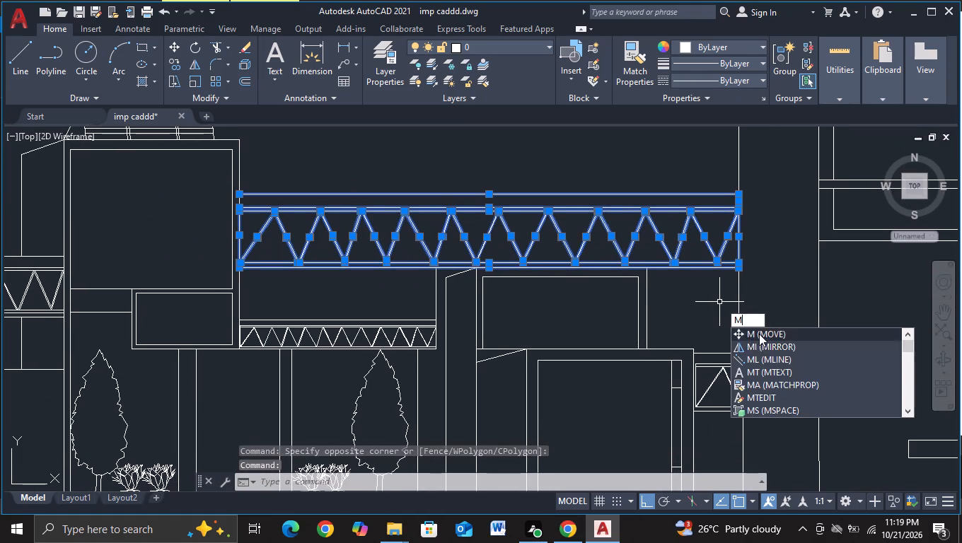
click(759, 334)
click(588, 229)
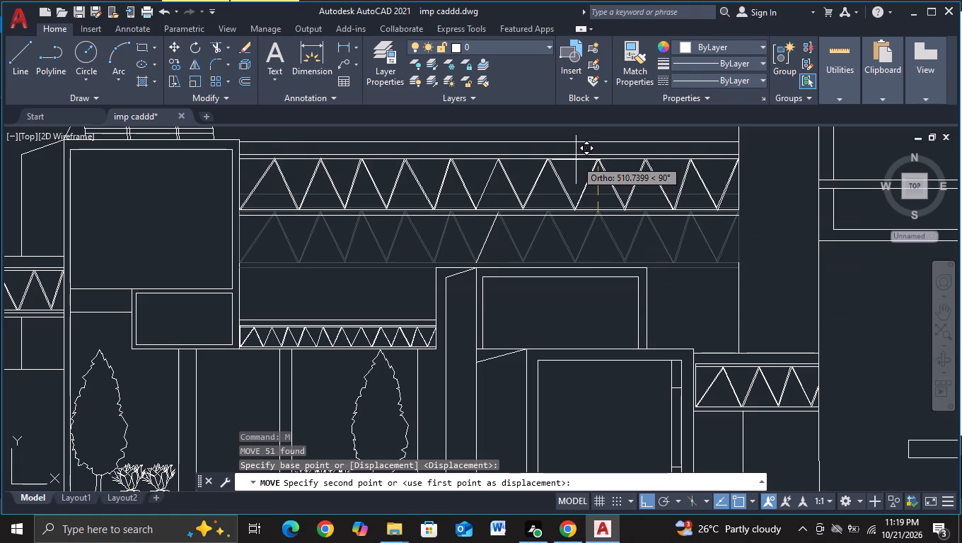
middle_drag(576, 160, 564, 255)
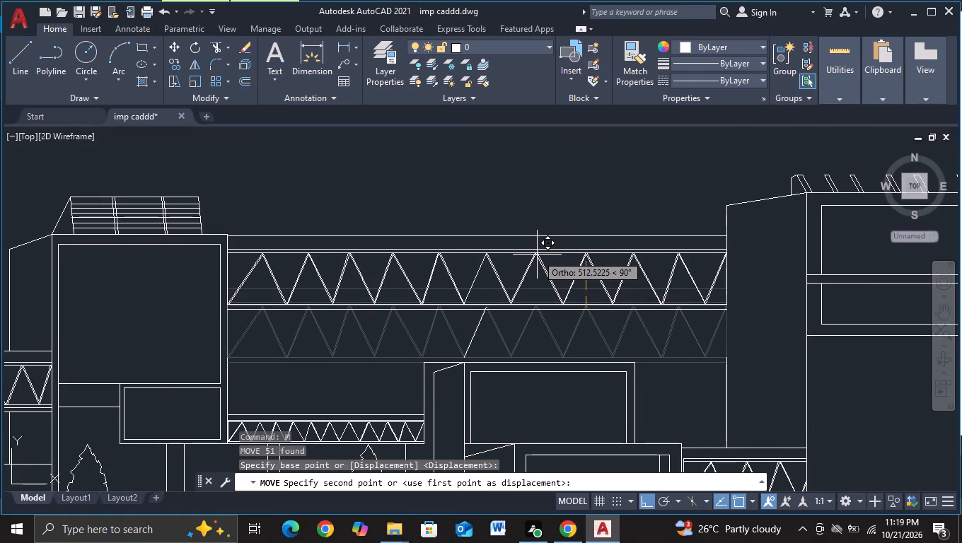
click(537, 255)
middle_drag(634, 341, 594, 289)
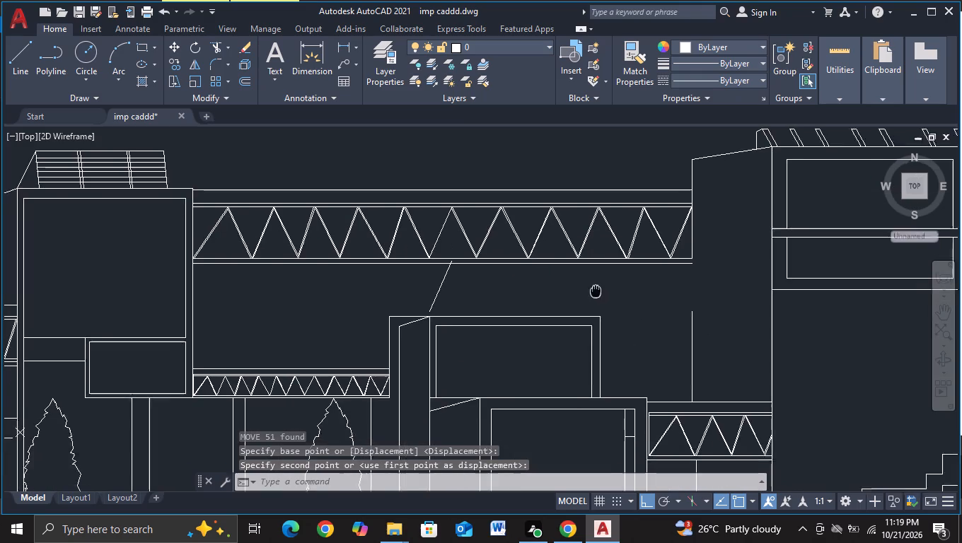
Delete the stray diagonal line hanging below the raised long truss.
click(438, 273)
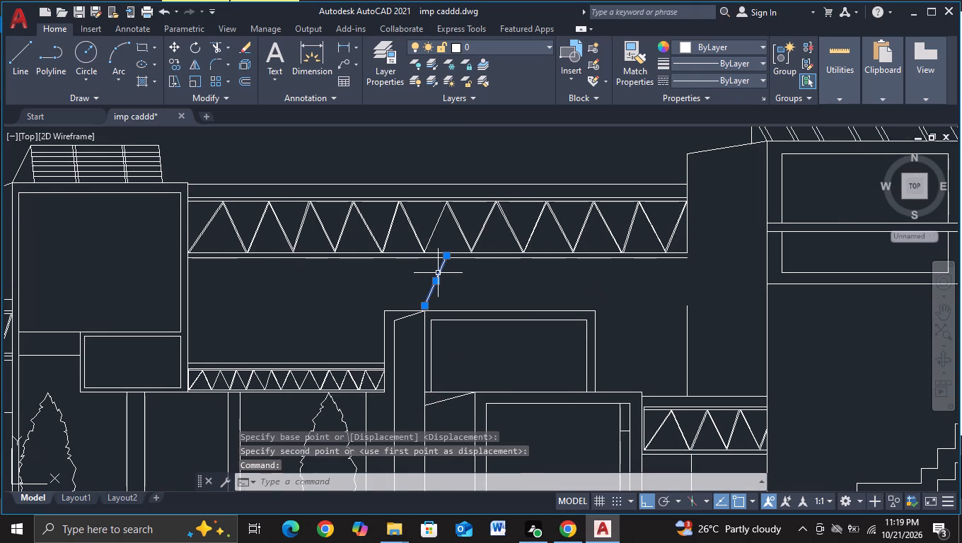
key(Delete)
key(Escape)
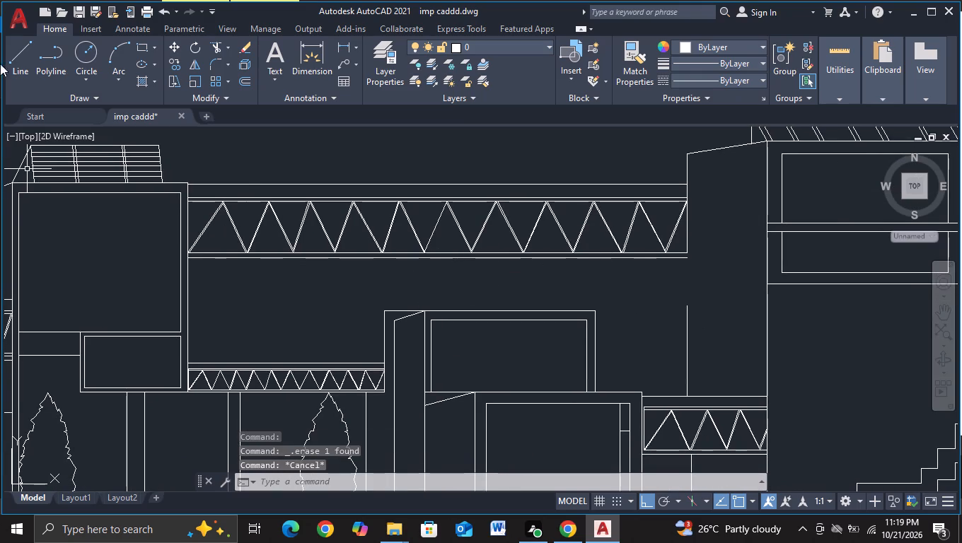
Draw a vertical line about 463 units long from the wall line's upper end to the raised truss's lower edge.
click(9, 71)
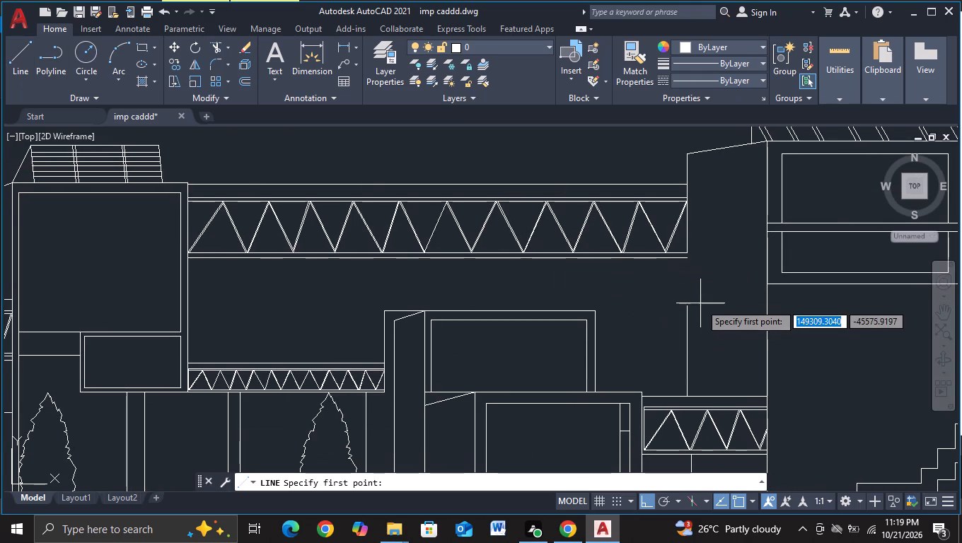
click(689, 308)
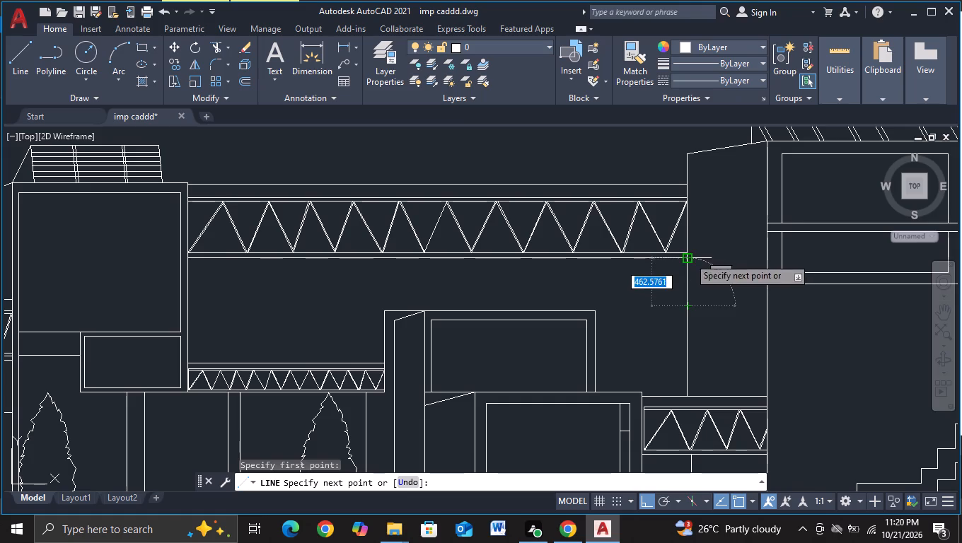
click(689, 257)
key(Escape)
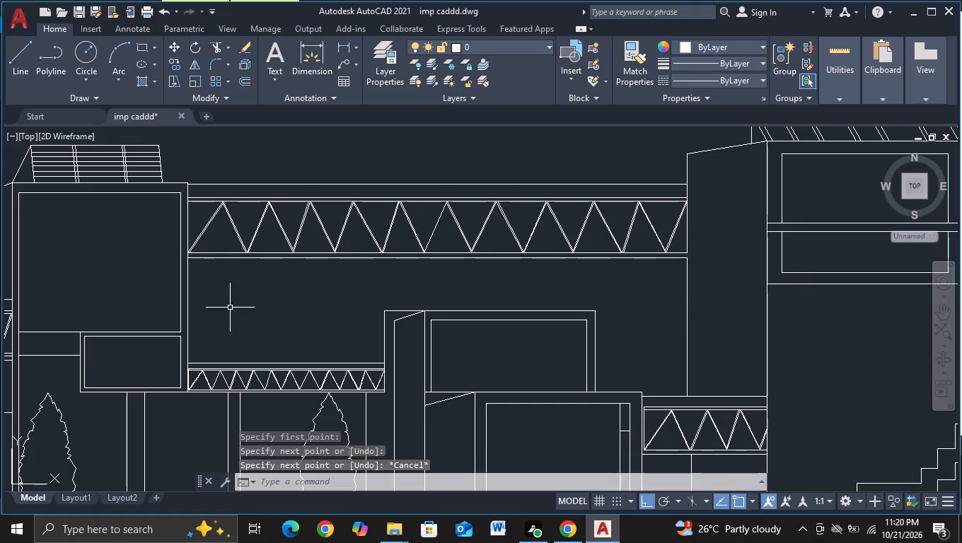
Scale the central two-storey block, including its top line and outer side line, by a factor of about 1.29.
scroll(477, 339, down, 2)
scroll(538, 337, up, 1)
middle_drag(540, 332, 543, 274)
scroll(540, 332, up, 1)
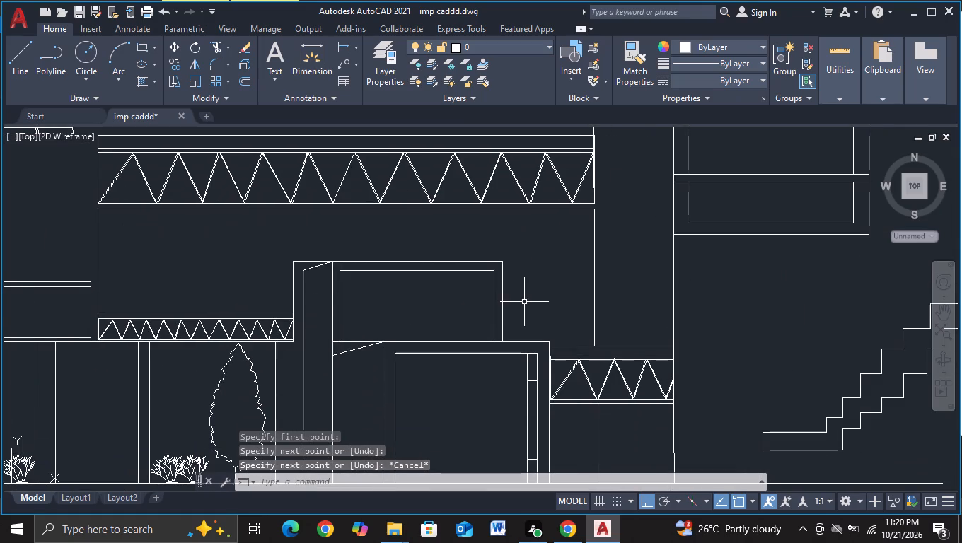
scroll(529, 298, down, 1)
middle_drag(529, 298, 539, 267)
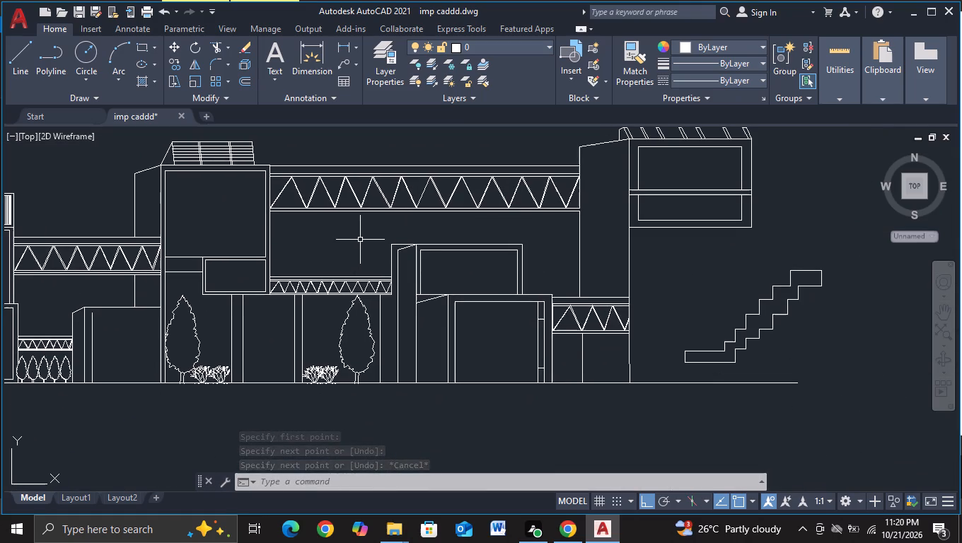
click(397, 236)
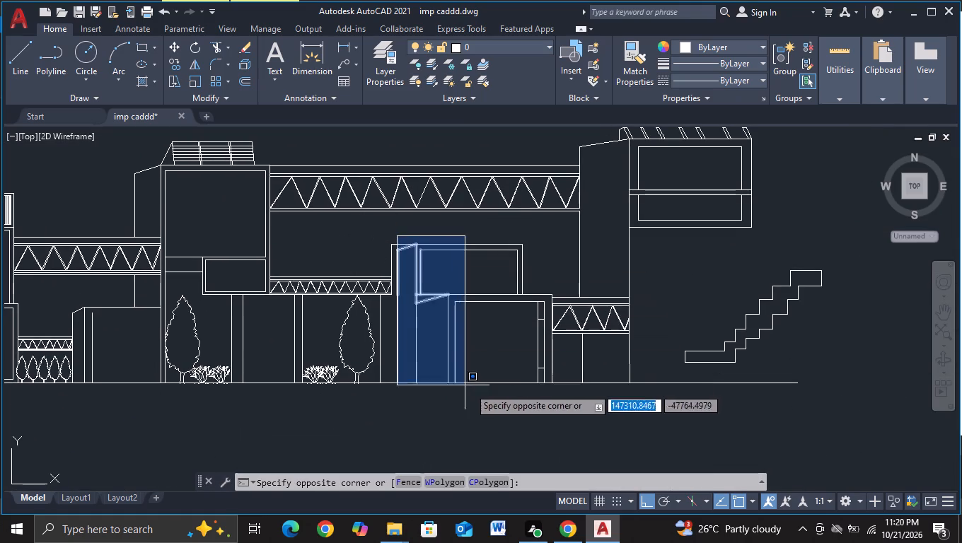
click(556, 417)
key(d)
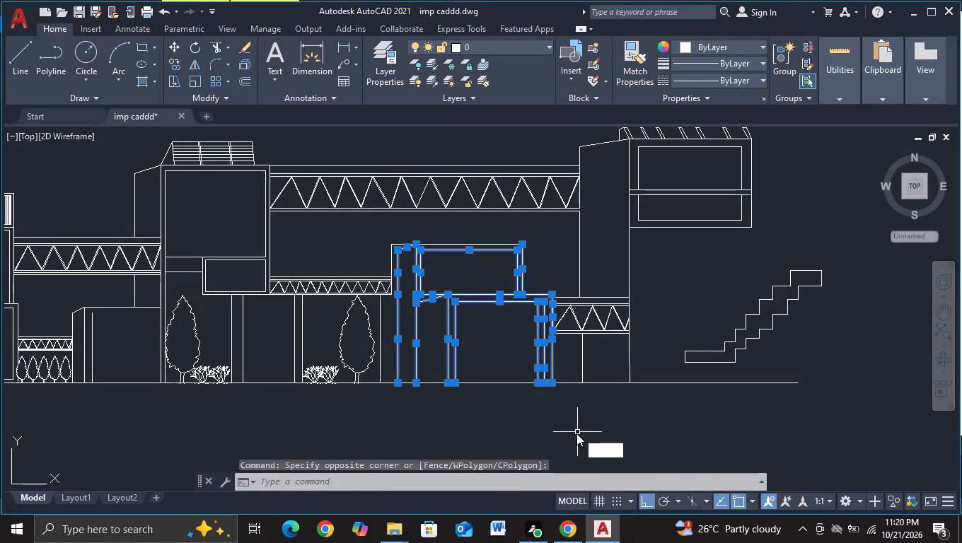
key(BackSpace)
key(s)
scroll(432, 336, up, 2)
scroll(460, 315, down, 2)
scroll(434, 255, up, 2)
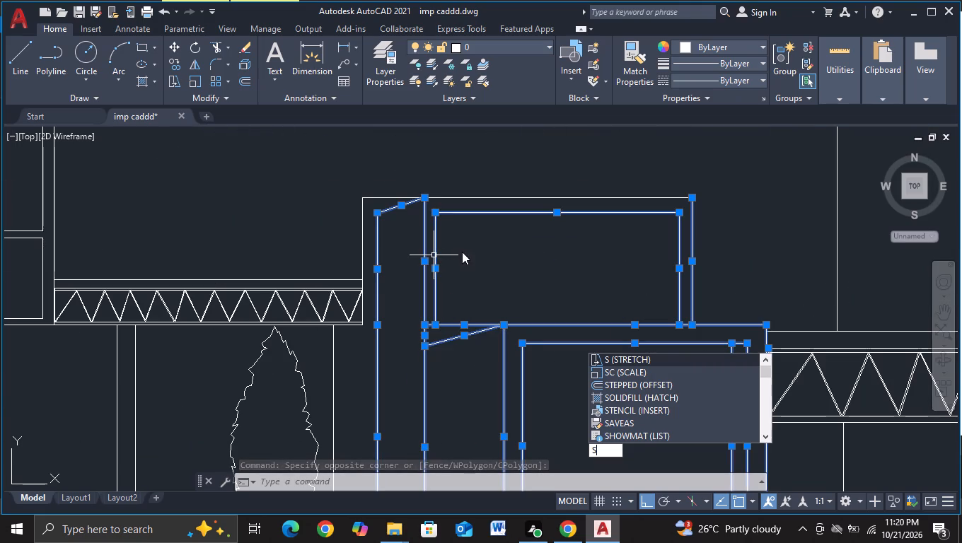
middle_drag(471, 257, 461, 218)
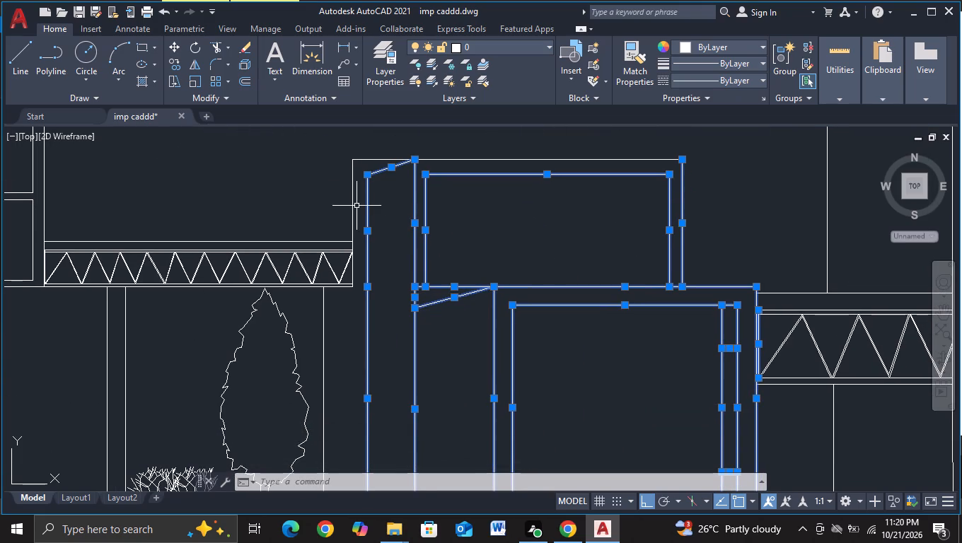
click(352, 206)
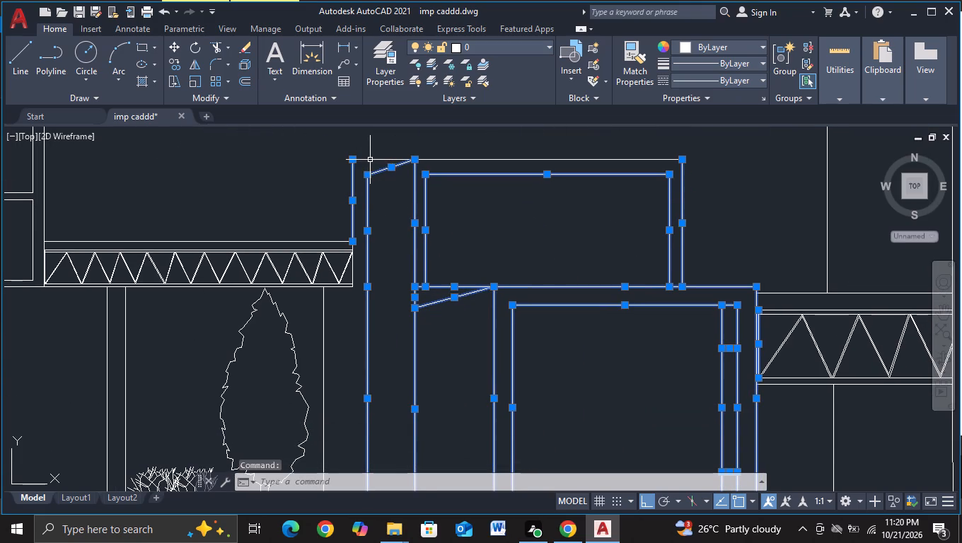
click(371, 158)
scroll(598, 202, down, 1)
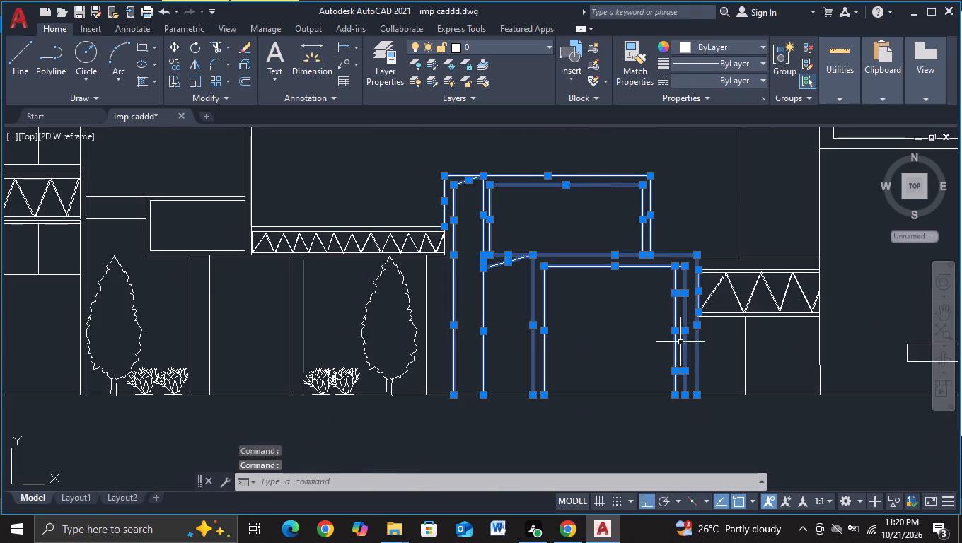
key(d)
key(BackSpace)
key(s)
click(761, 397)
click(623, 339)
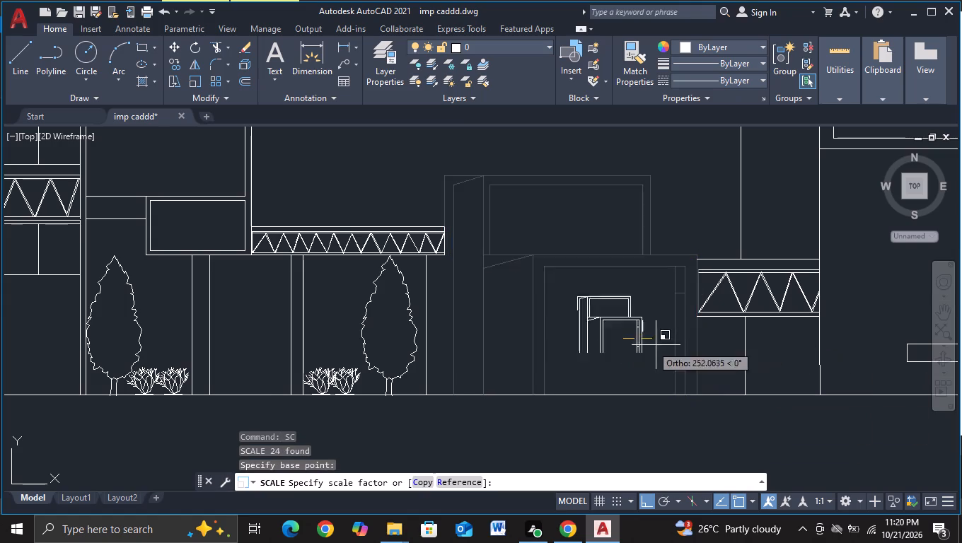
scroll(731, 389, down, 1)
middle_drag(731, 389, 529, 319)
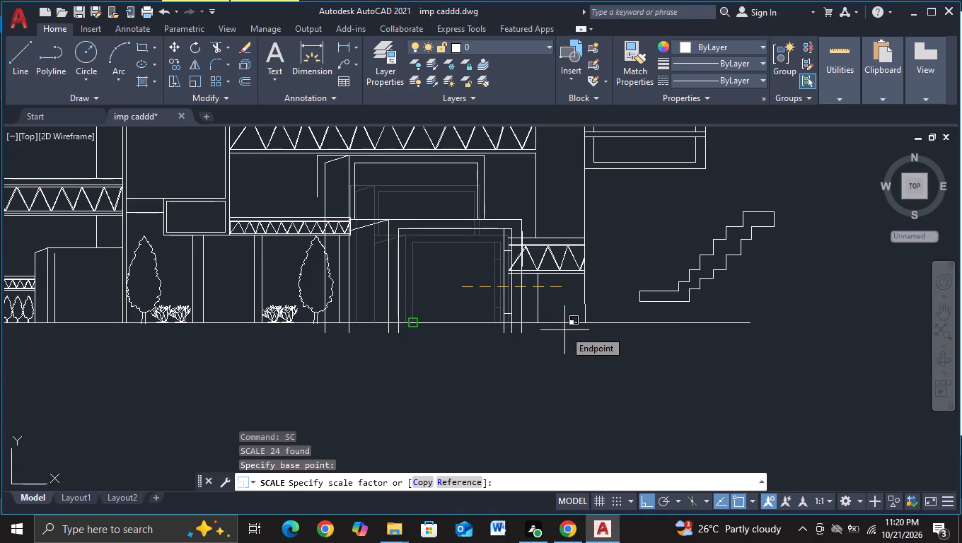
key(F3)
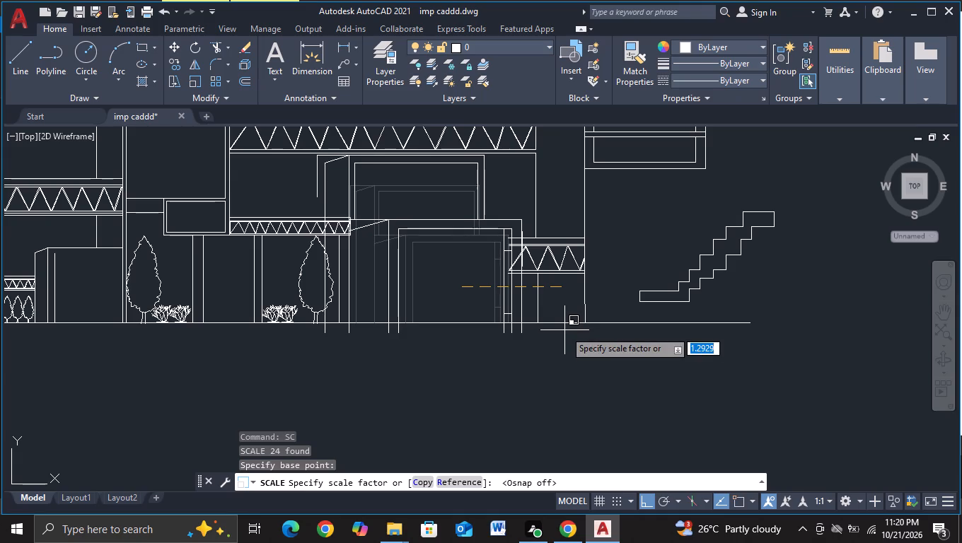
click(564, 330)
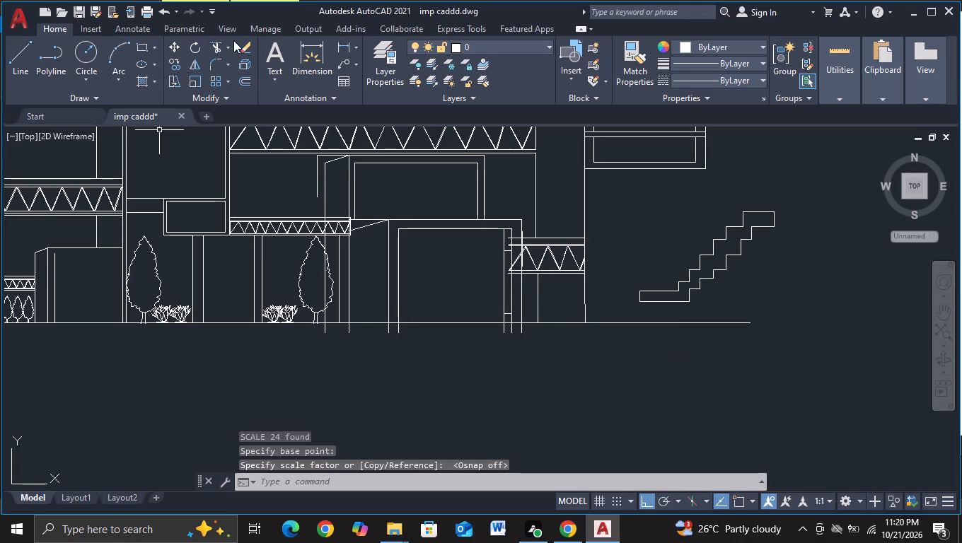
Trim the short truss's chords and web ends where they pass the enlarged block's outer vertical edge.
click(216, 46)
scroll(332, 190, up, 2)
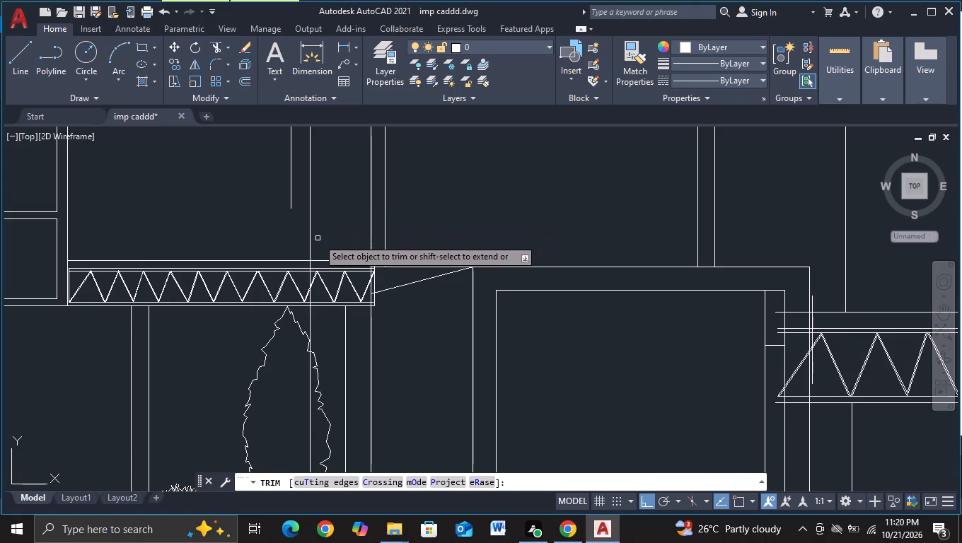
drag(318, 238, 314, 328)
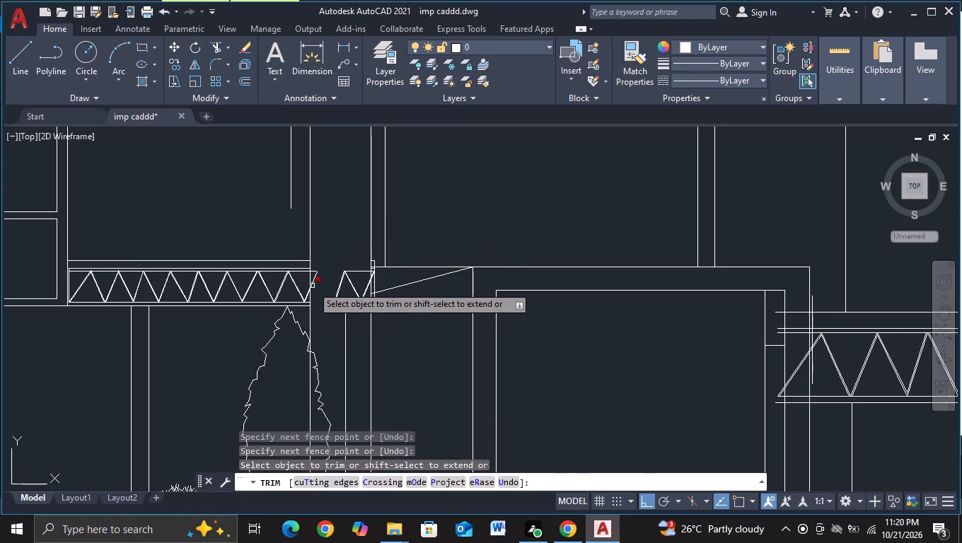
click(312, 286)
click(312, 274)
drag(313, 276, 312, 284)
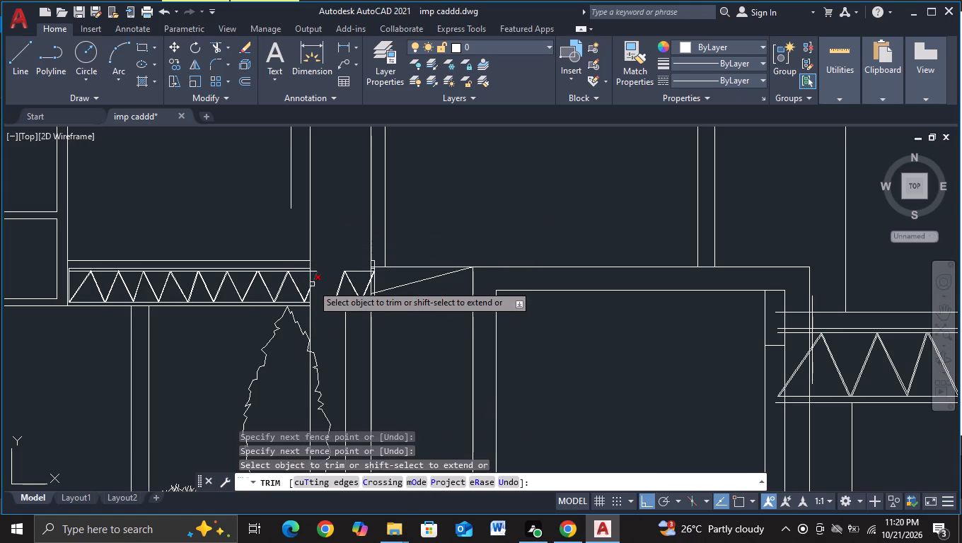
click(312, 284)
click(315, 270)
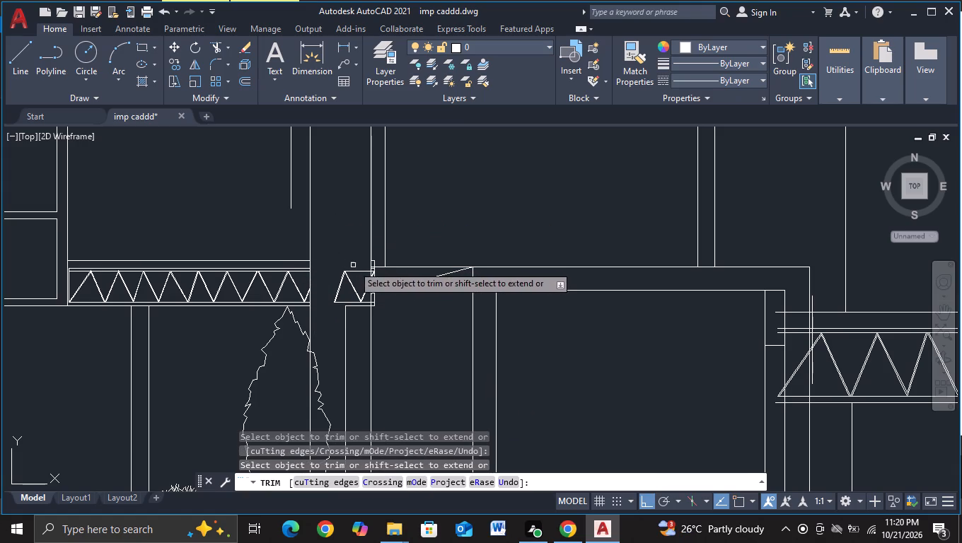
Trim the remaining truss diagonals and lower-chord pieces inside the block's side face, plus the sloping line beyond the truss end.
drag(353, 265, 330, 307)
scroll(360, 302, up, 2)
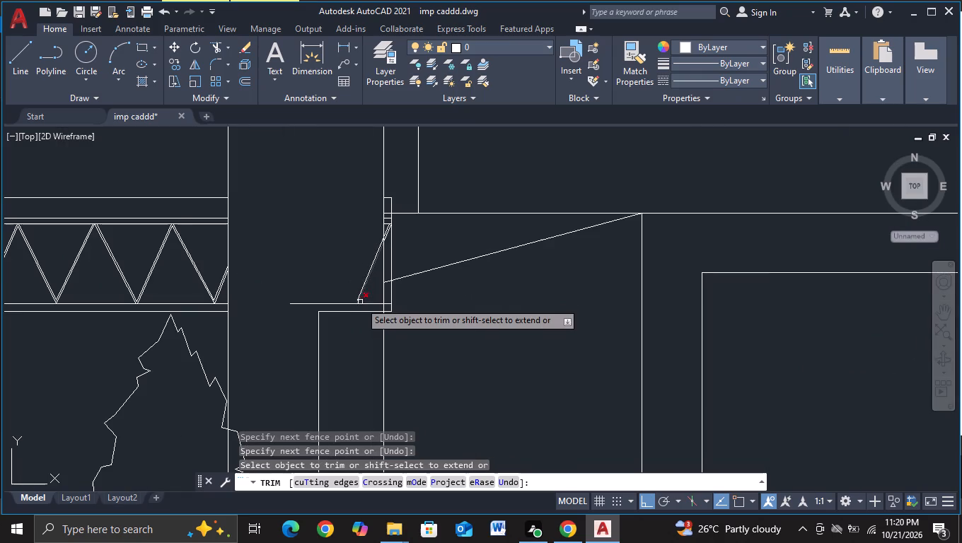
click(330, 306)
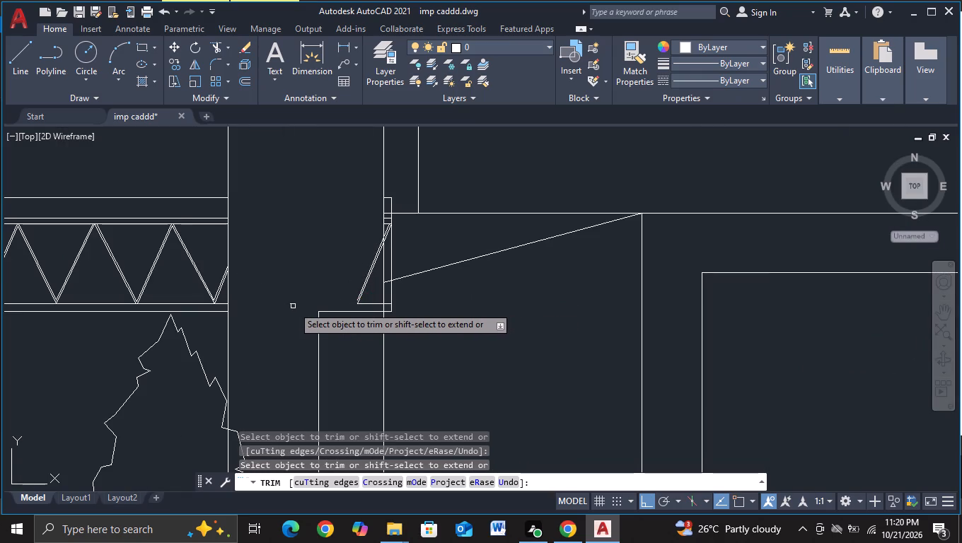
click(291, 305)
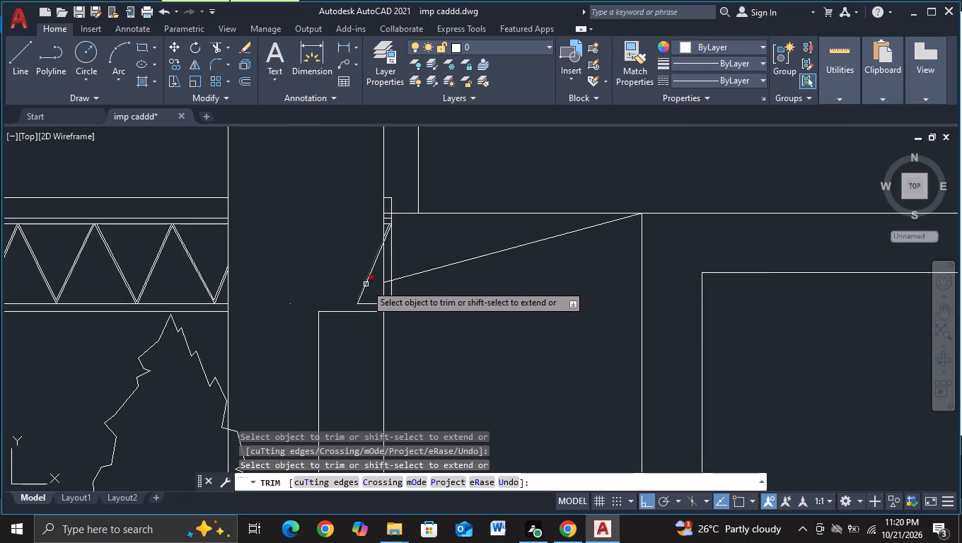
drag(366, 284, 293, 249)
drag(377, 277, 318, 230)
drag(417, 242, 444, 314)
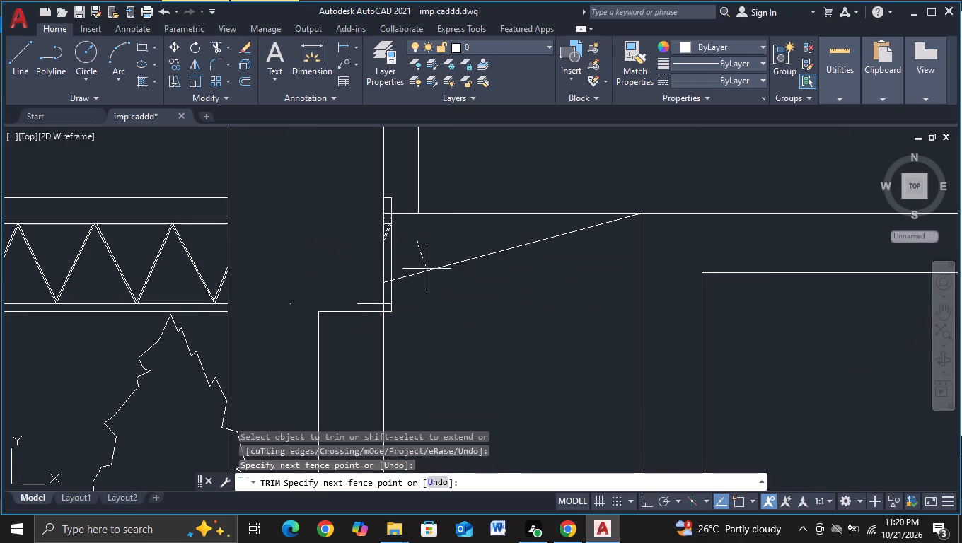
drag(444, 314, 453, 337)
Trim the leftover lower-chord segment between the block's two vertical edges.
scroll(424, 303, up, 1)
drag(336, 291, 337, 281)
drag(337, 280, 337, 295)
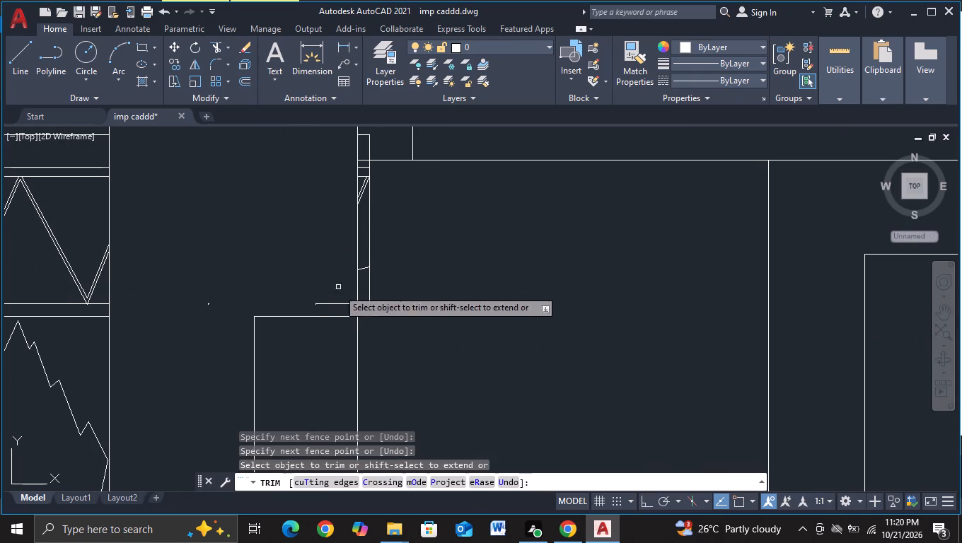
drag(337, 295, 334, 322)
drag(335, 310, 337, 279)
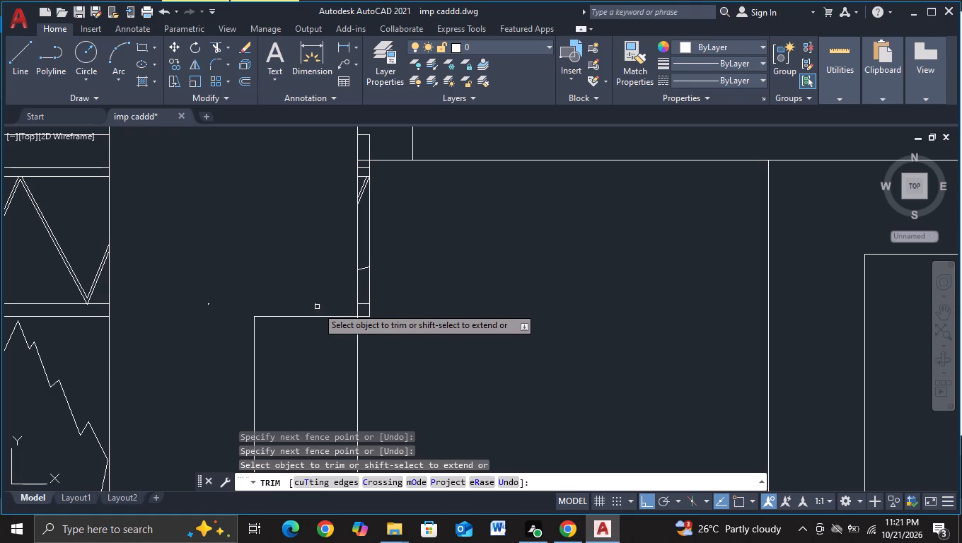
triple_click(316, 306)
click(316, 306)
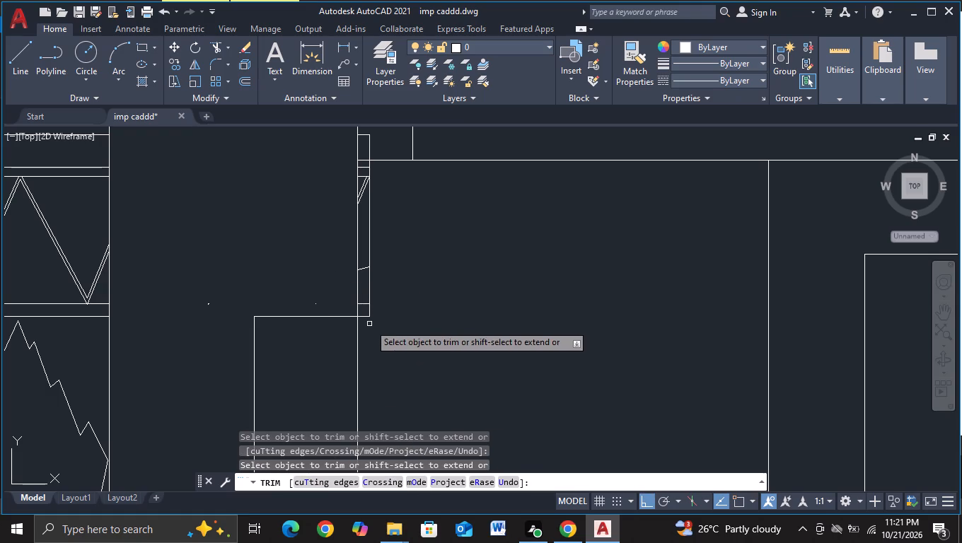
Trim the short truss's lower chord ends, sloping stub and lower end line where they project into the central block's front face.
click(369, 325)
click(369, 278)
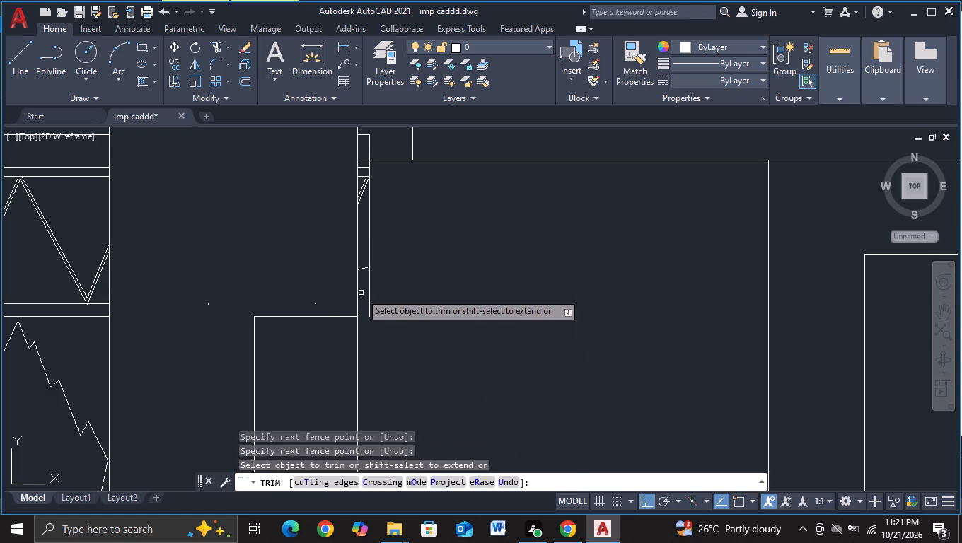
drag(361, 292, 361, 280)
click(374, 256)
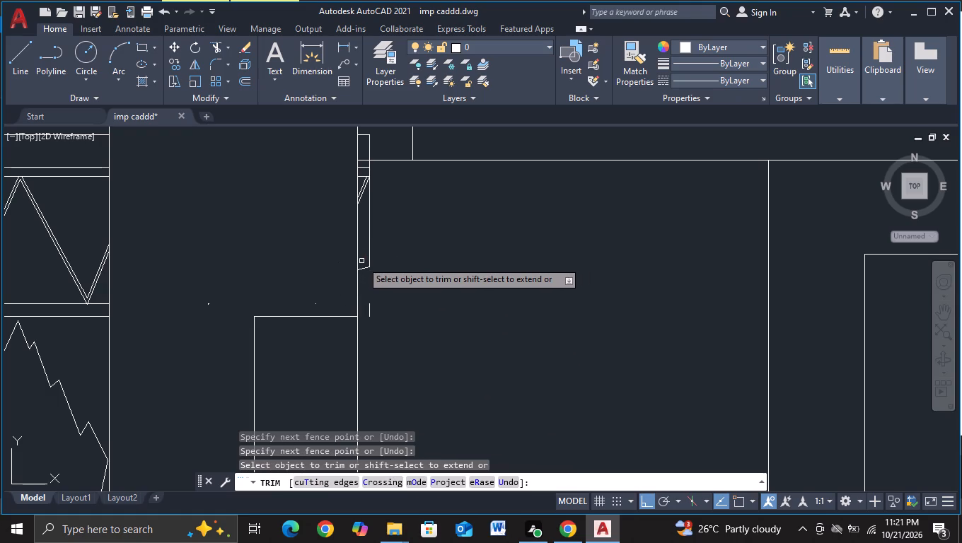
click(361, 261)
click(361, 293)
drag(366, 312, 405, 313)
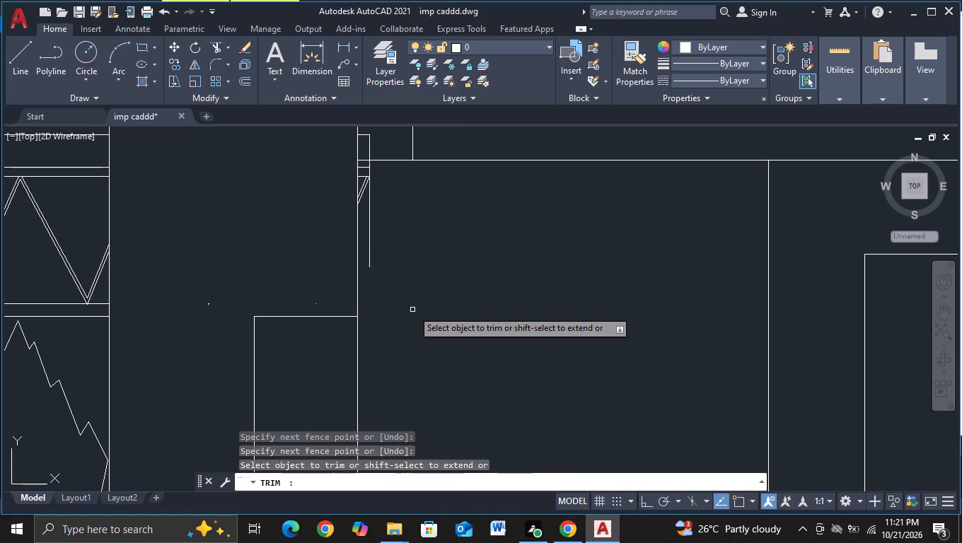
Trim the remaining upper chord, diagonal and end-line leftovers of the short truss inside the central block's front face.
middle_drag(375, 230, 389, 310)
drag(381, 298, 431, 291)
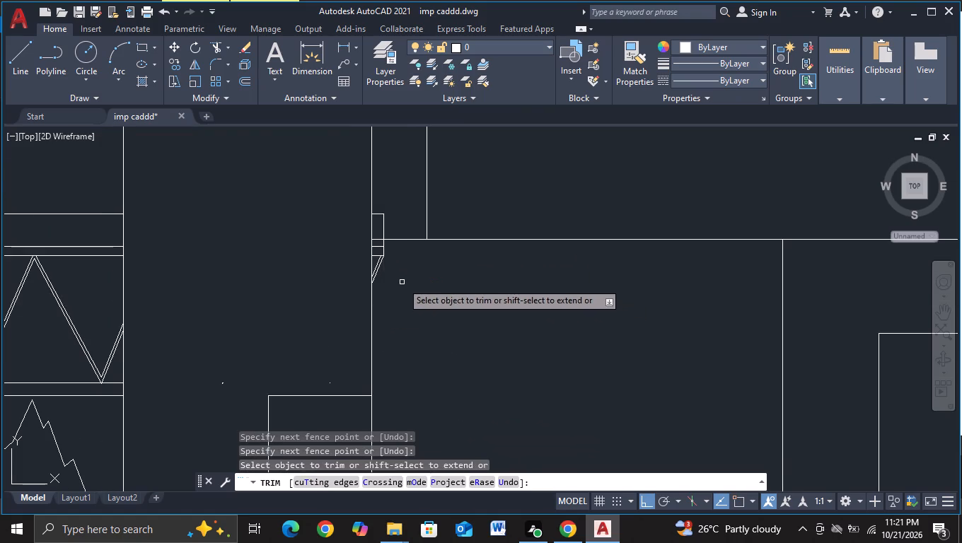
scroll(395, 278, up, 2)
drag(357, 276, 362, 180)
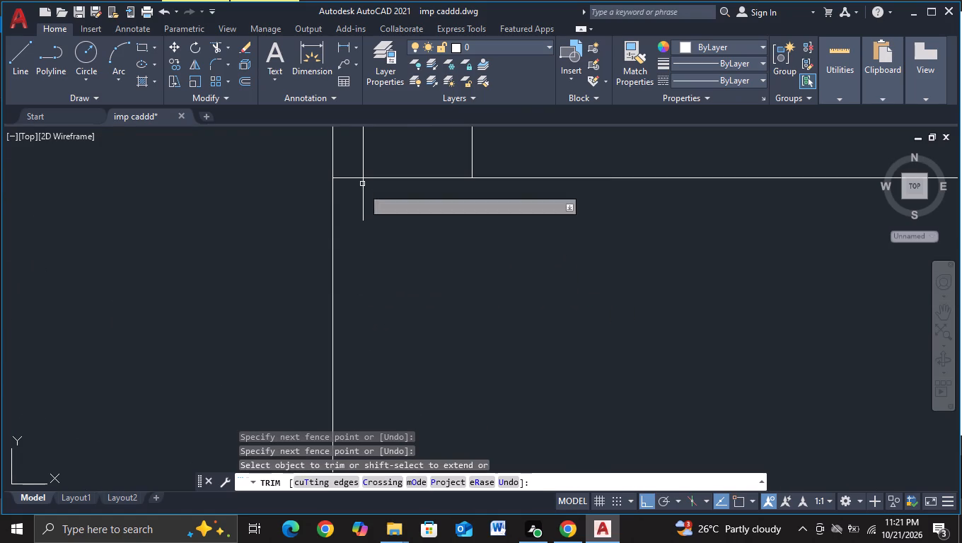
middle_drag(369, 226, 408, 399)
drag(388, 330, 435, 328)
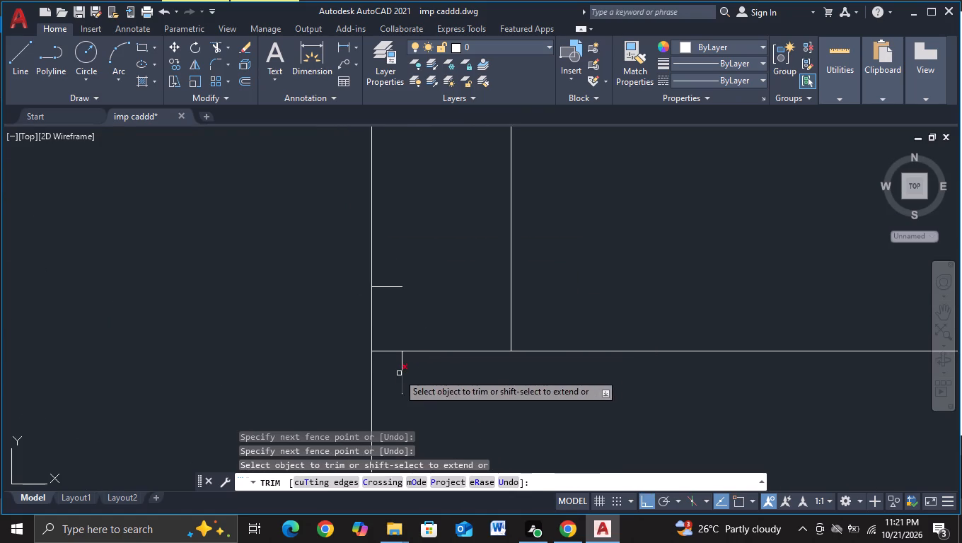
drag(388, 375, 422, 375)
drag(383, 307, 386, 243)
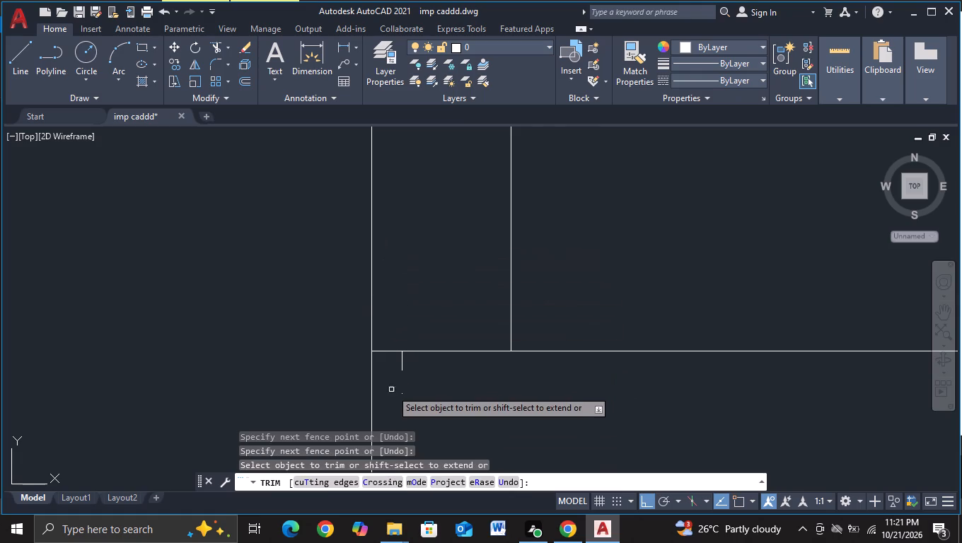
drag(394, 366, 436, 365)
Trim the enlarged central block's vertical lines where they extend below the ground line.
scroll(439, 370, down, 4)
scroll(486, 410, down, 2)
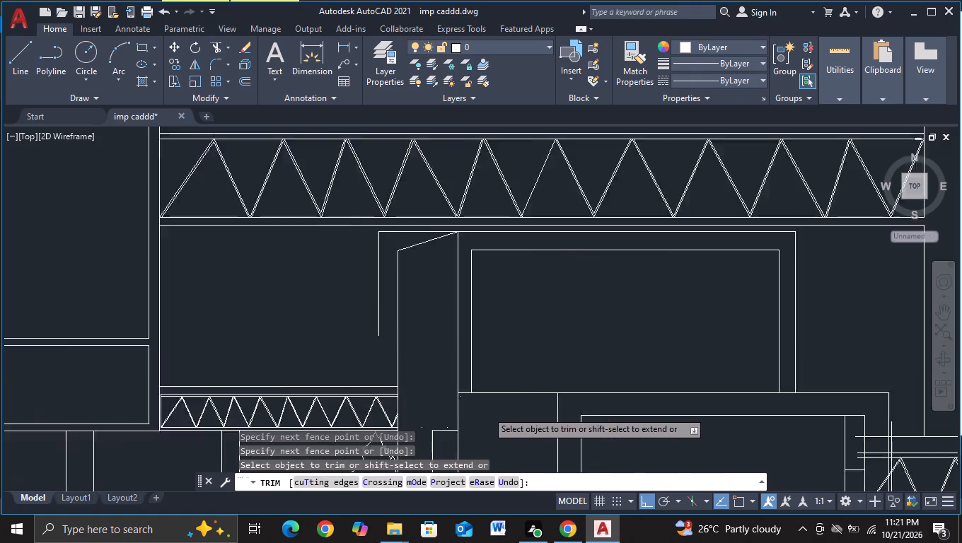
middle_drag(489, 414, 419, 273)
middle_drag(433, 349, 415, 271)
scroll(383, 392, up, 2)
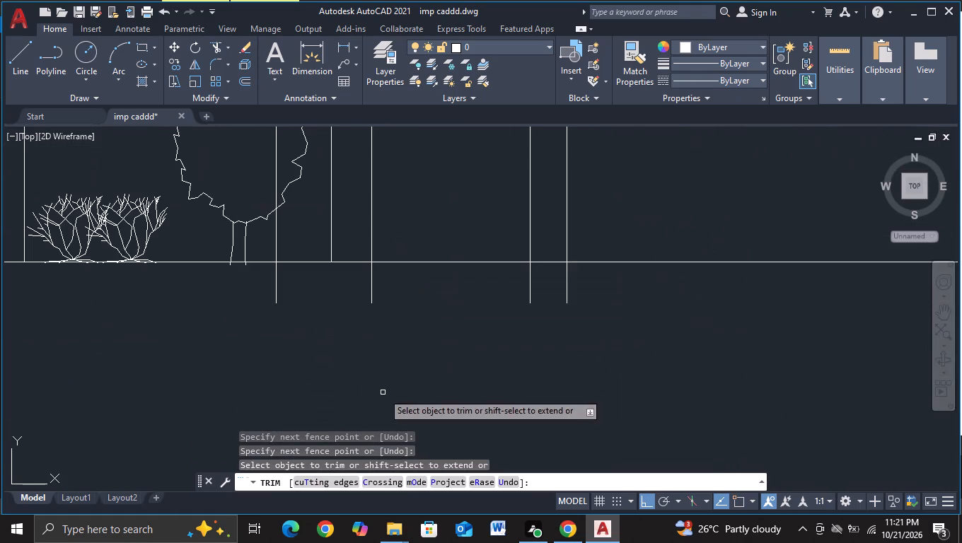
drag(257, 291, 701, 305)
scroll(697, 313, down, 2)
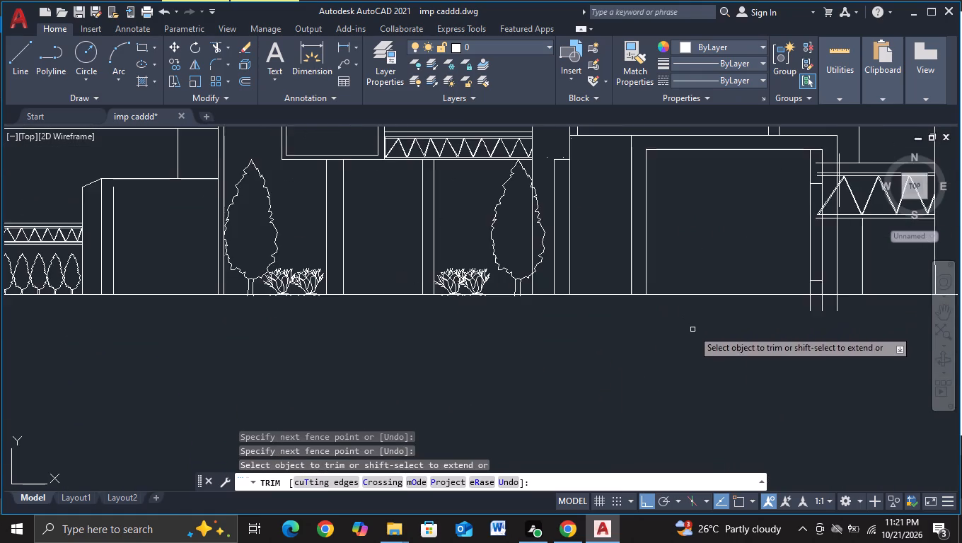
middle_drag(690, 334, 281, 383)
scroll(316, 370, up, 1)
drag(375, 348, 606, 351)
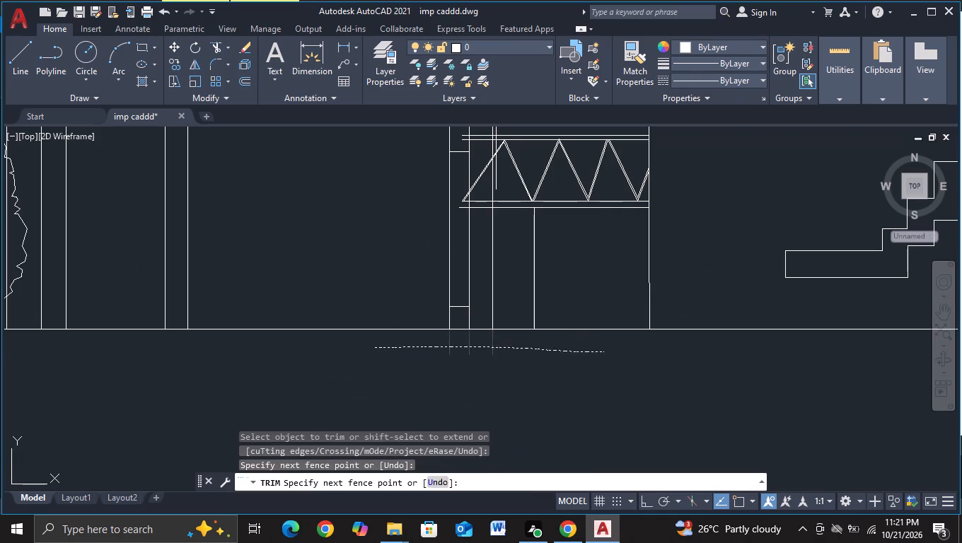
Trim the chords and diagonals of the truss beside the tower inside the lower block, plus the short crosslines in the opening's side strip.
middle_drag(592, 409, 439, 512)
scroll(424, 476, down, 1)
scroll(417, 396, down, 1)
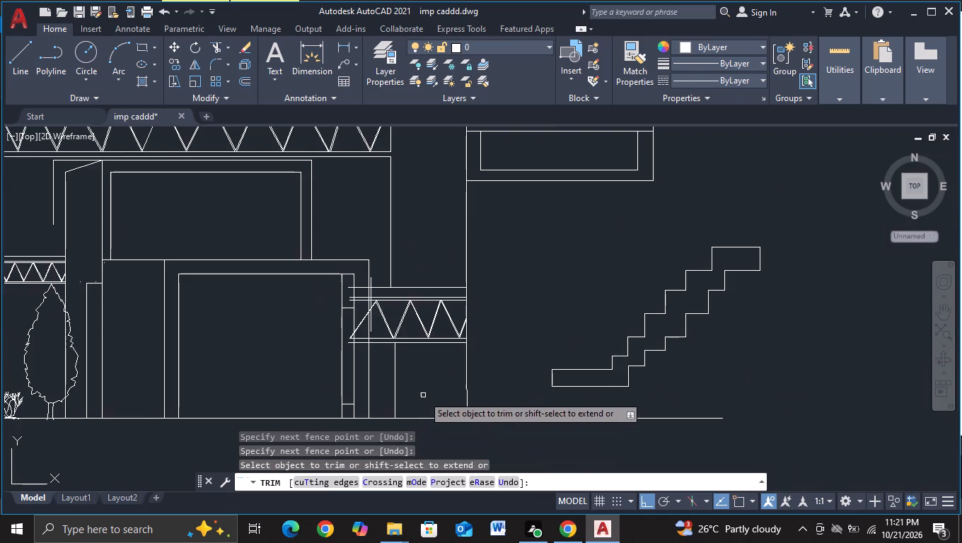
middle_drag(424, 396, 530, 334)
scroll(466, 344, up, 2)
drag(432, 361, 418, 293)
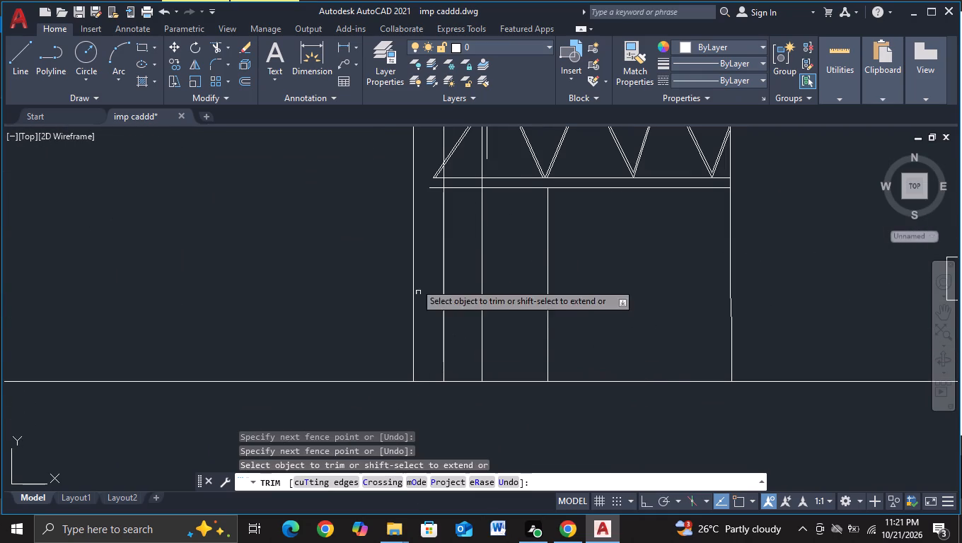
scroll(427, 296, down, 1)
middle_drag(436, 313, 453, 409)
drag(473, 351, 473, 281)
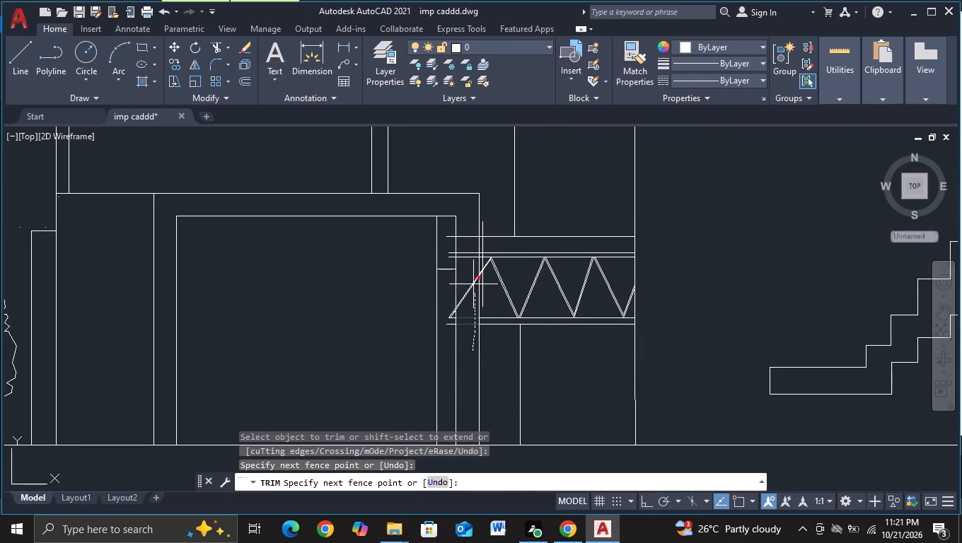
drag(473, 281, 470, 238)
drag(449, 333, 449, 329)
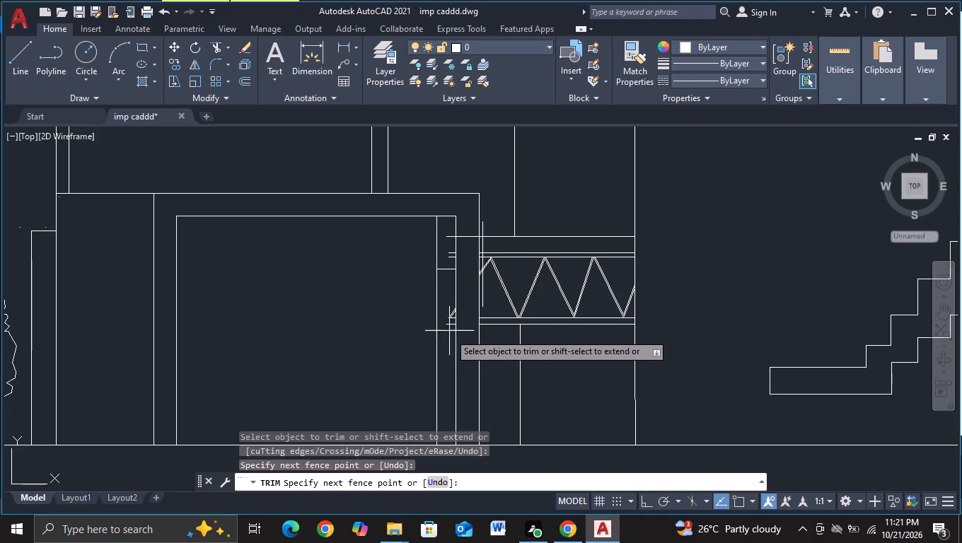
drag(449, 329, 451, 303)
middle_drag(448, 300, 454, 349)
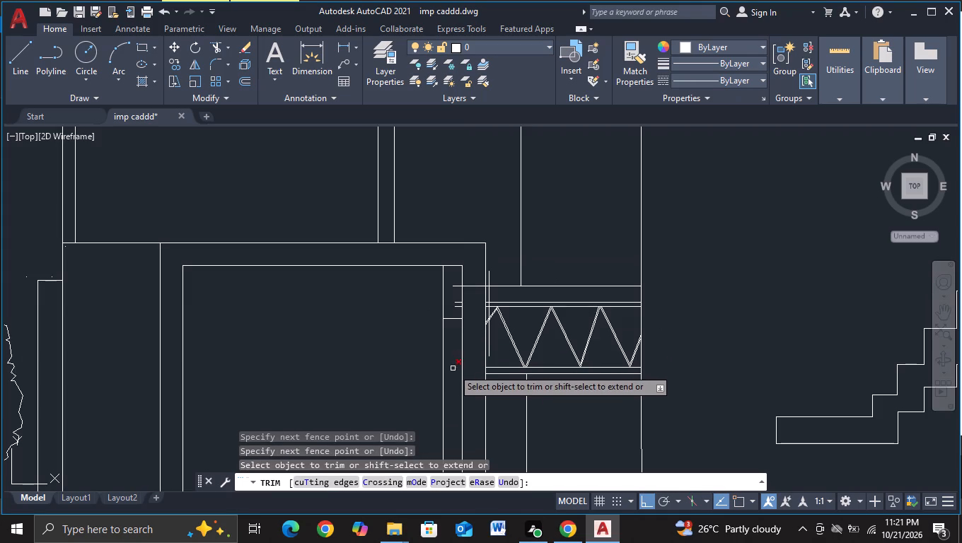
click(453, 368)
drag(453, 329, 458, 312)
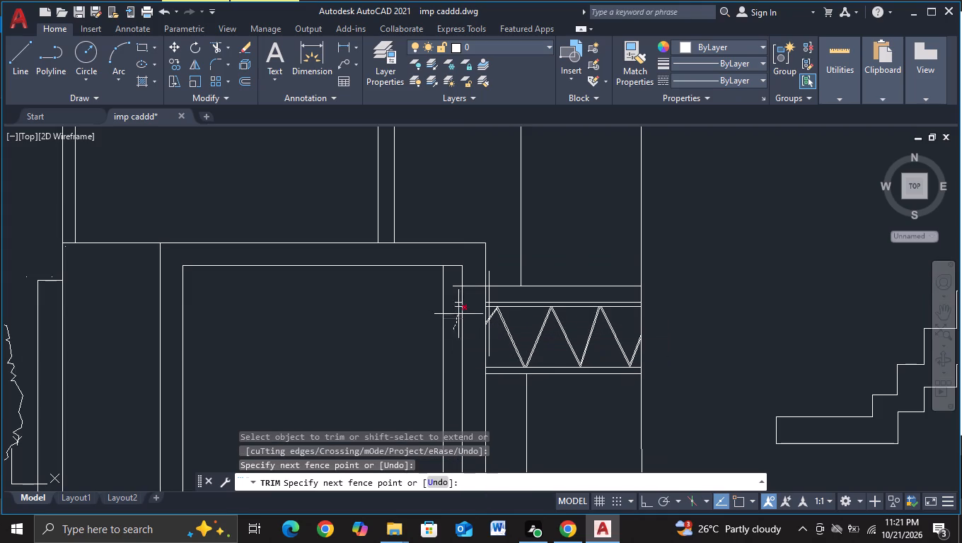
drag(458, 312, 457, 281)
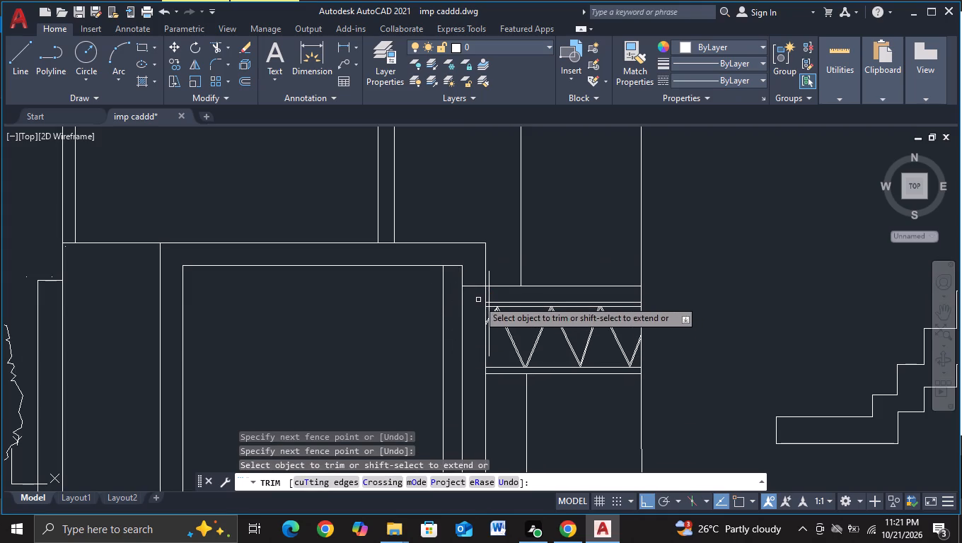
drag(477, 304, 472, 249)
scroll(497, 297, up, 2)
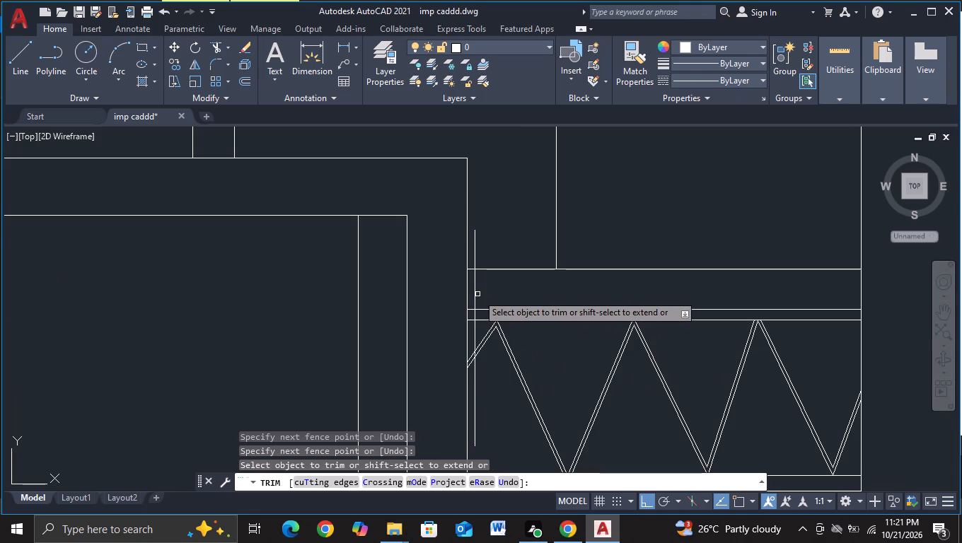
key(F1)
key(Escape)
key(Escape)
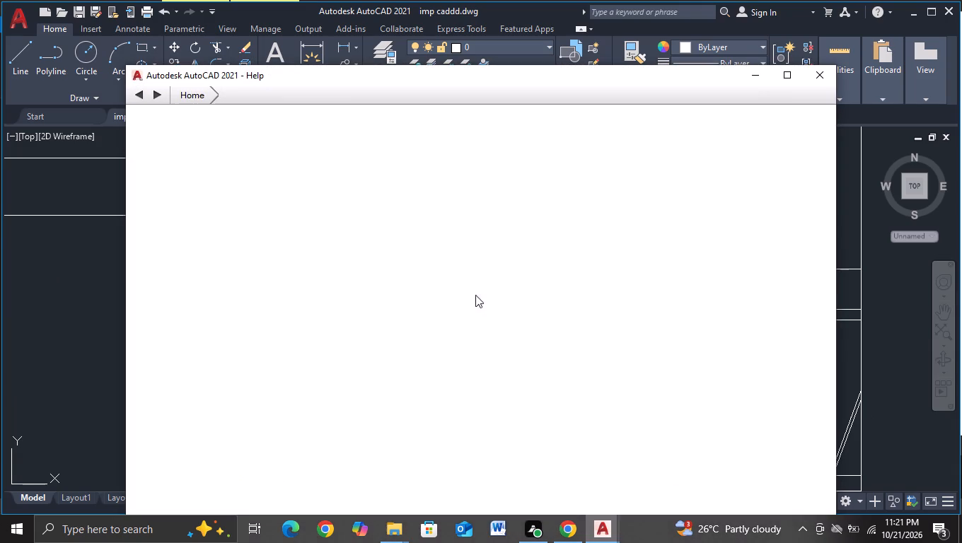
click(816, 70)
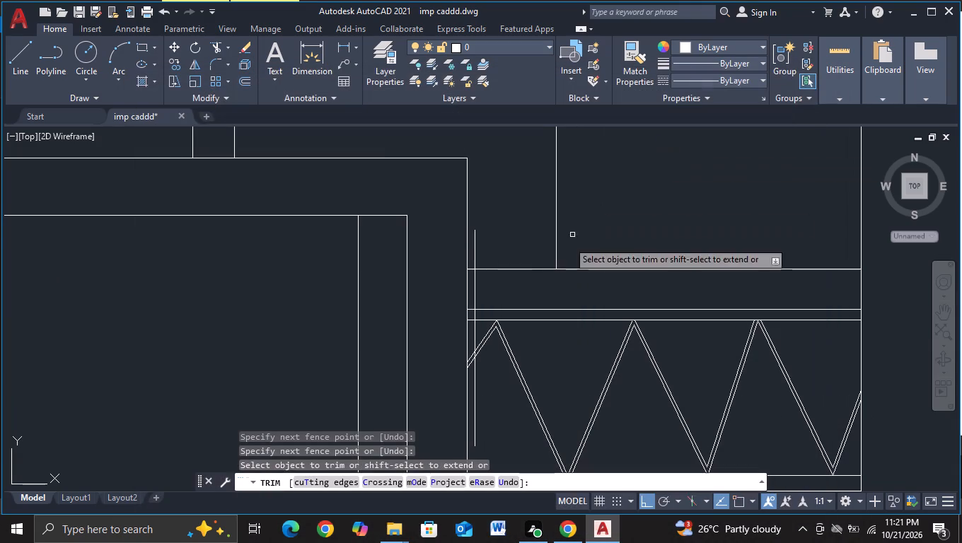
Delete the leftover vertical end line crossing the truss between the lower block and the tower.
key(Escape)
click(474, 288)
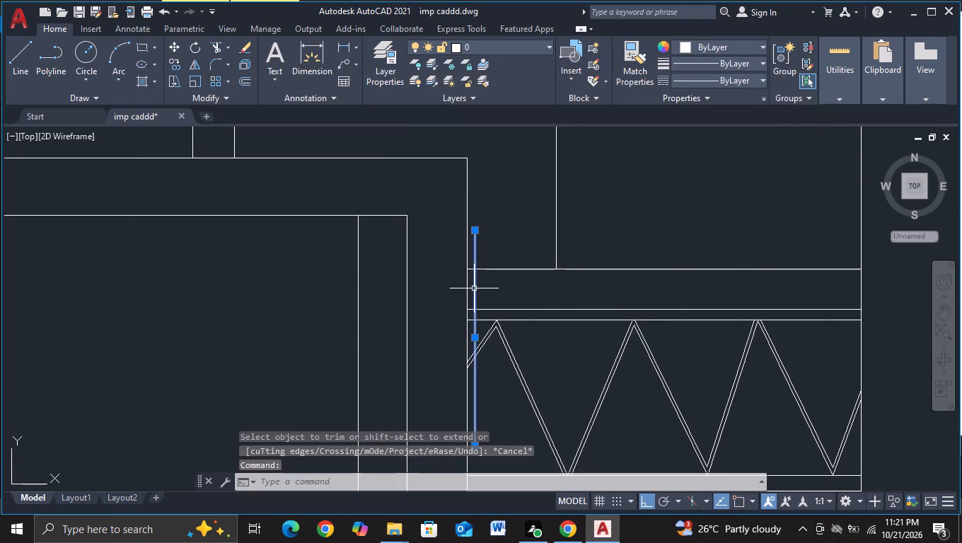
key(Delete)
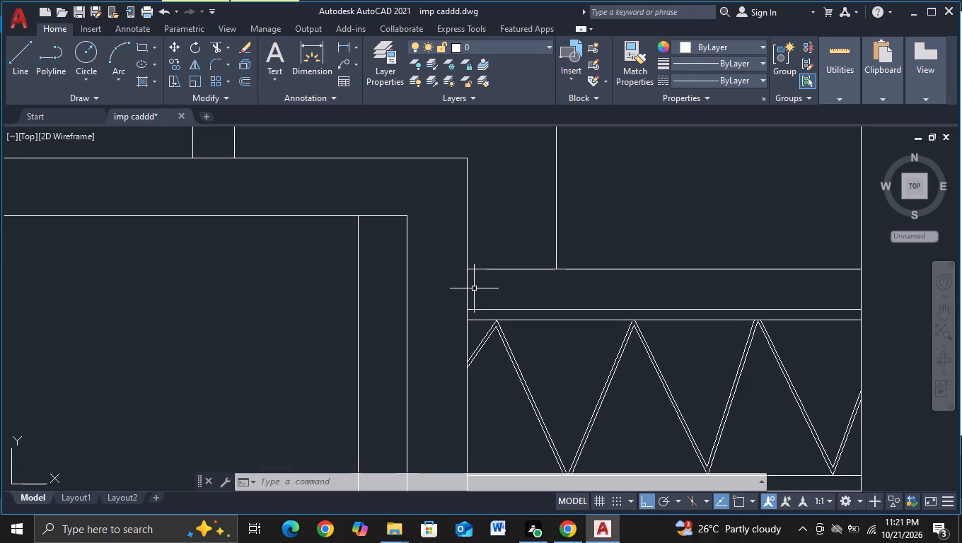
Erase three tiny leftover fragments near the central block's side face, beside the short truss and the storey line.
scroll(475, 290, down, 3)
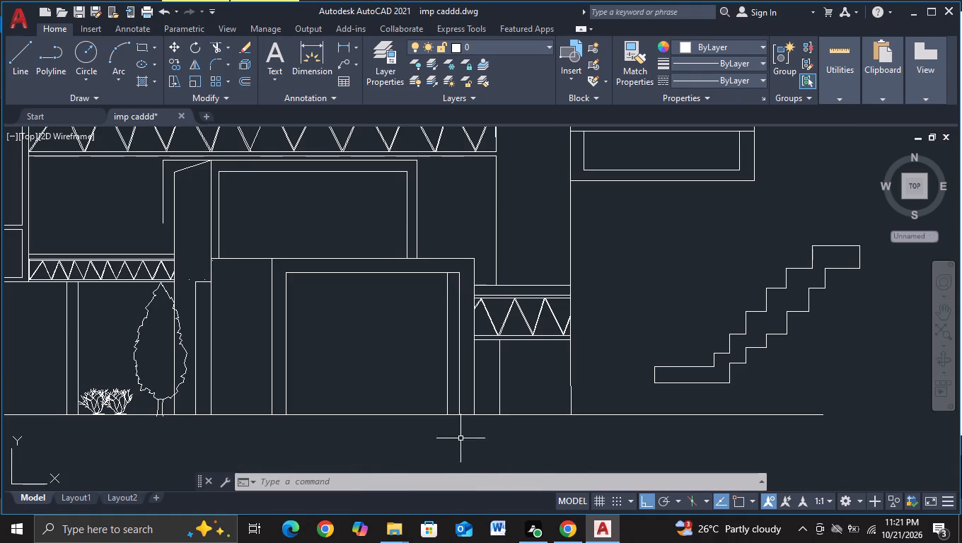
scroll(487, 442, down, 2)
scroll(494, 446, up, 1)
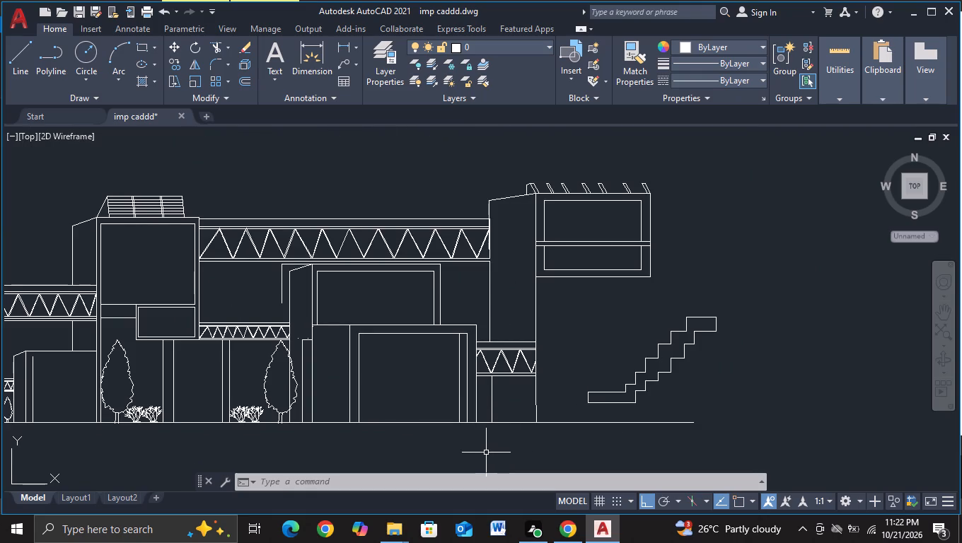
scroll(486, 452, up, 1)
scroll(485, 452, down, 1)
middle_drag(419, 455, 428, 448)
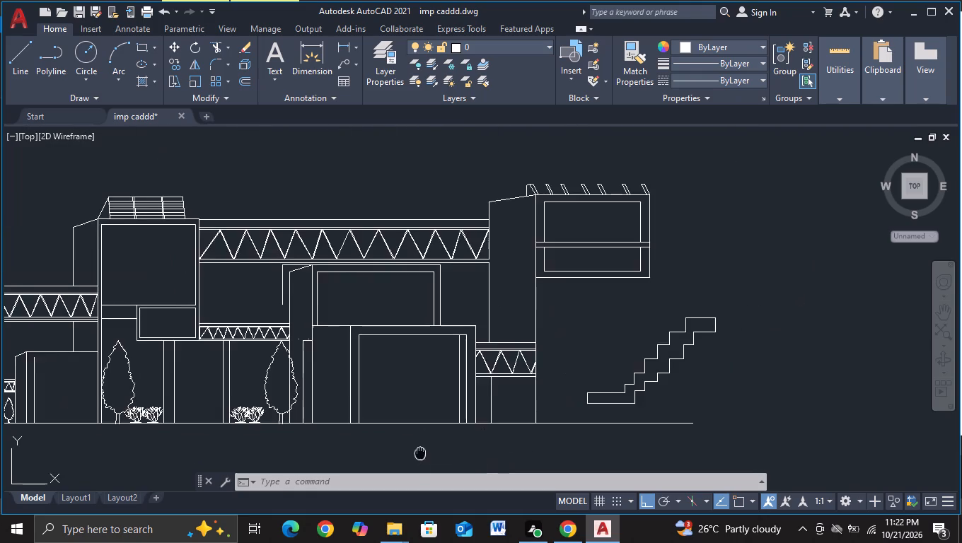
middle_drag(428, 448, 547, 426)
scroll(452, 313, up, 2)
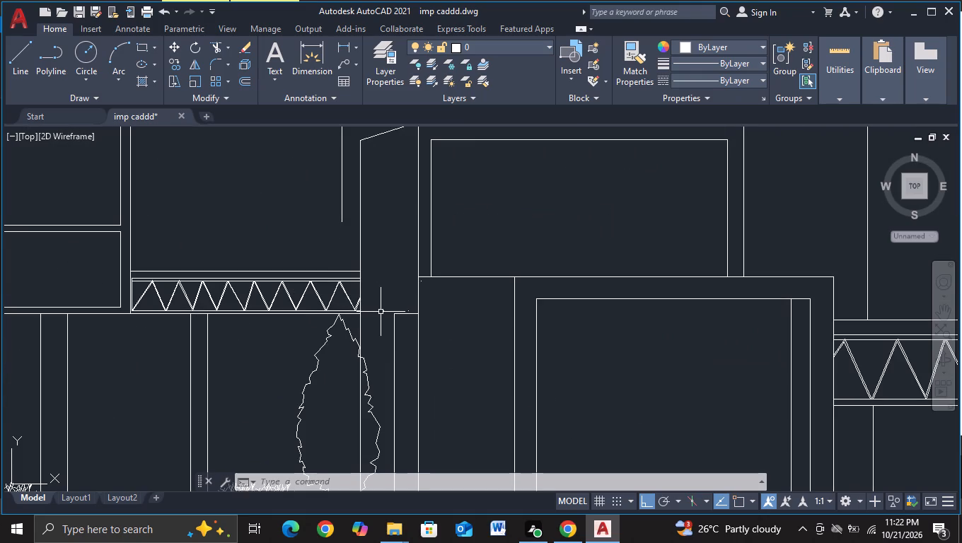
click(385, 310)
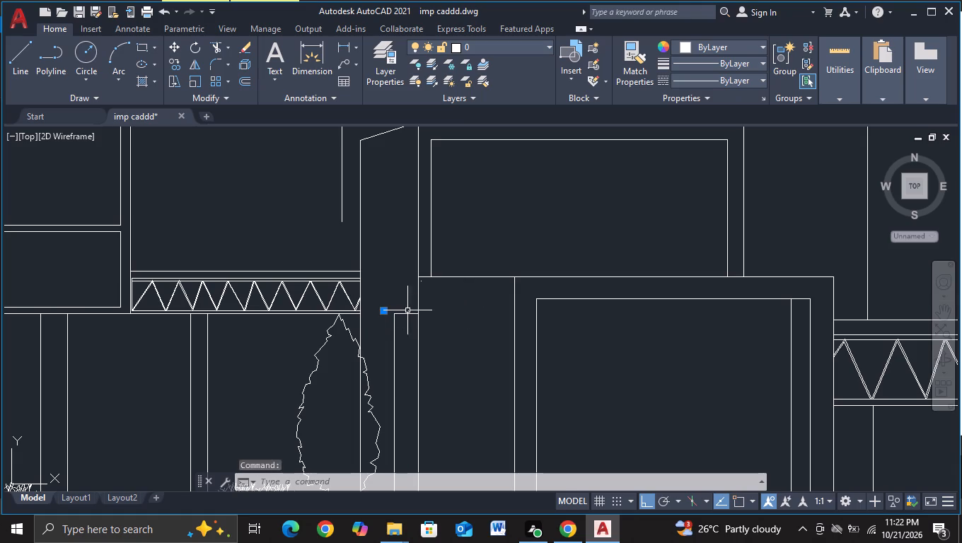
click(409, 310)
click(422, 280)
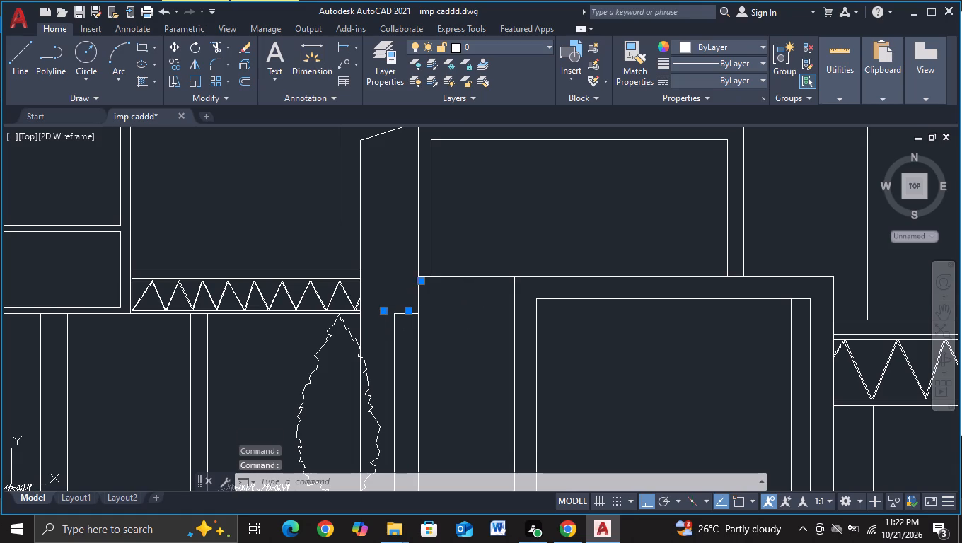
key(Delete)
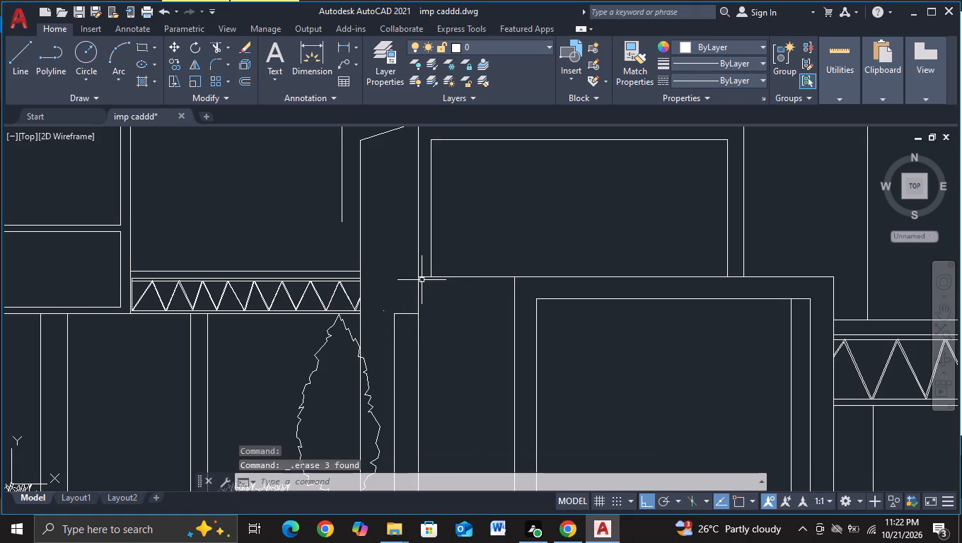
key(Escape)
Delete the tall tree that overlaps the central block's outer edge beneath the short truss.
scroll(379, 379, down, 2)
click(351, 388)
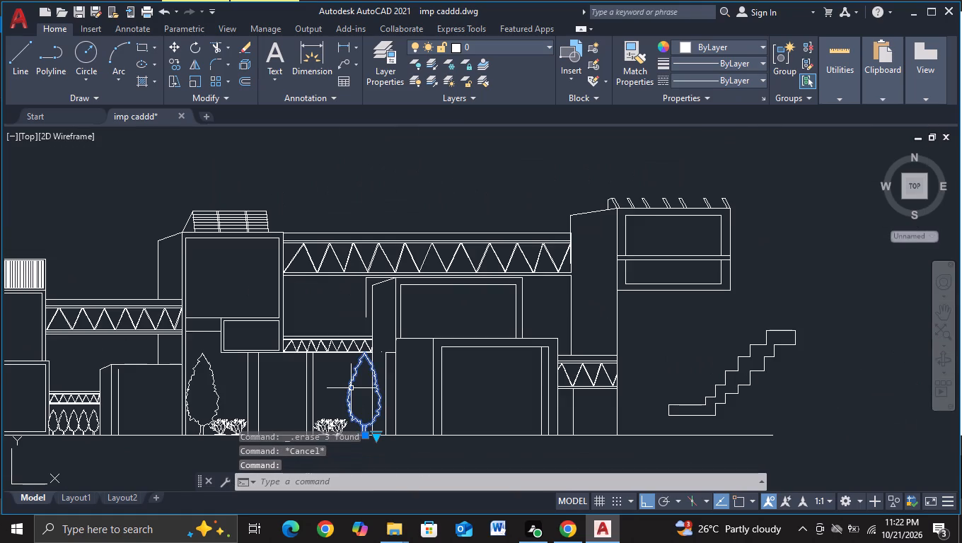
key(Delete)
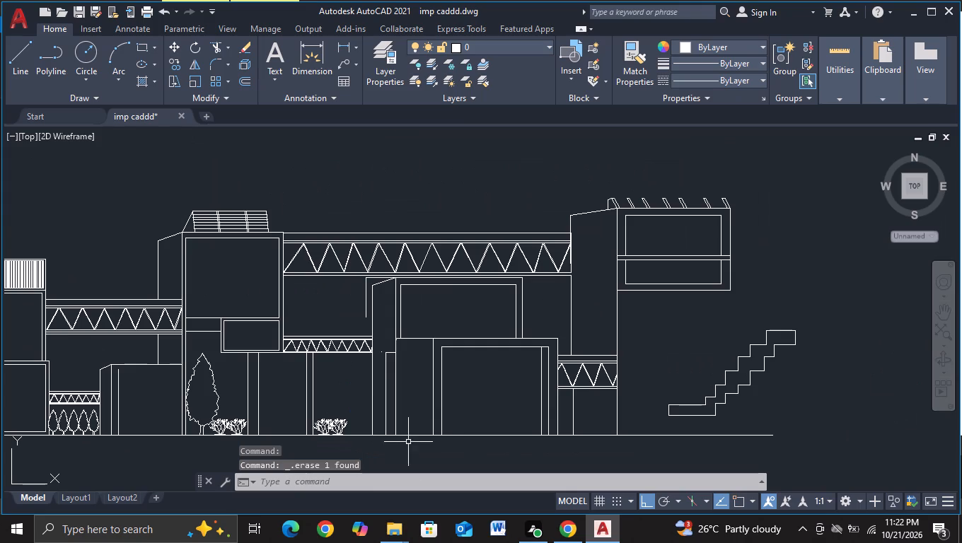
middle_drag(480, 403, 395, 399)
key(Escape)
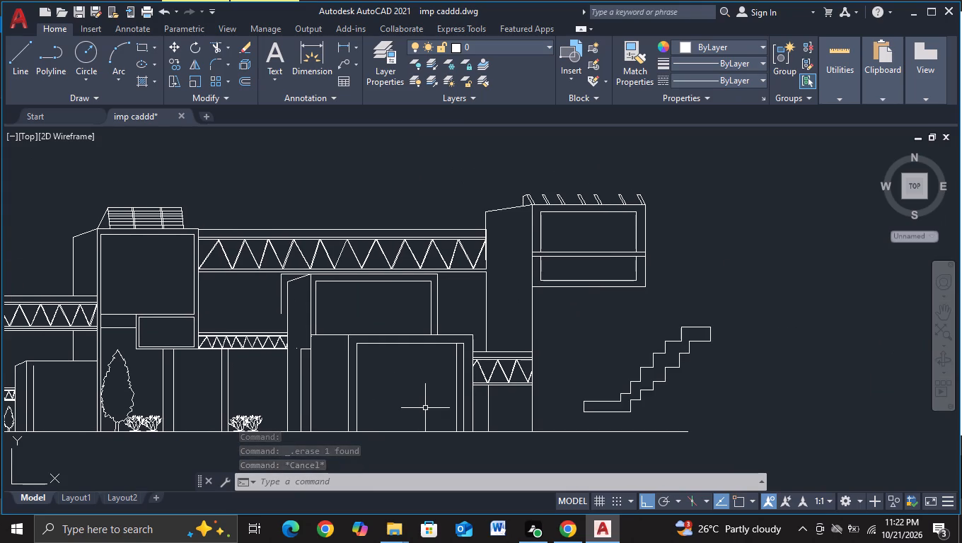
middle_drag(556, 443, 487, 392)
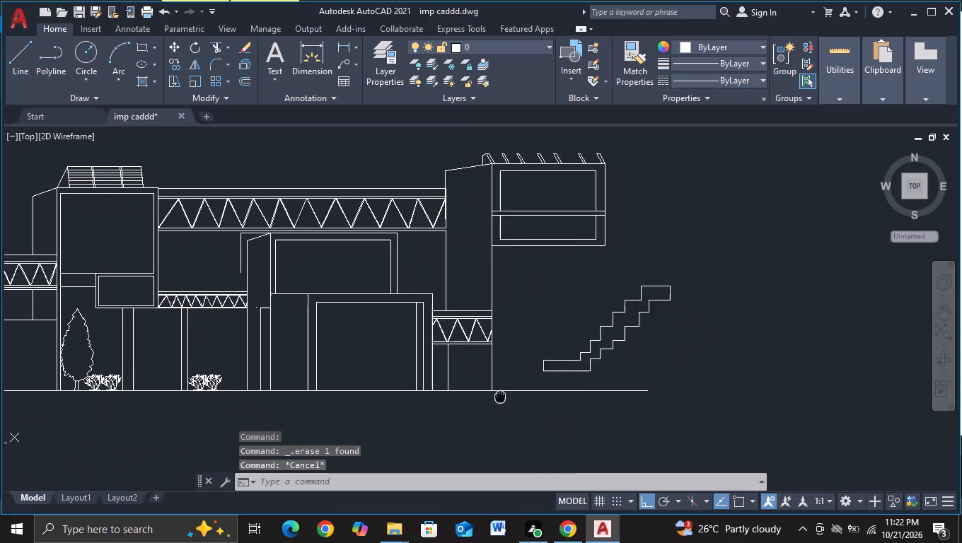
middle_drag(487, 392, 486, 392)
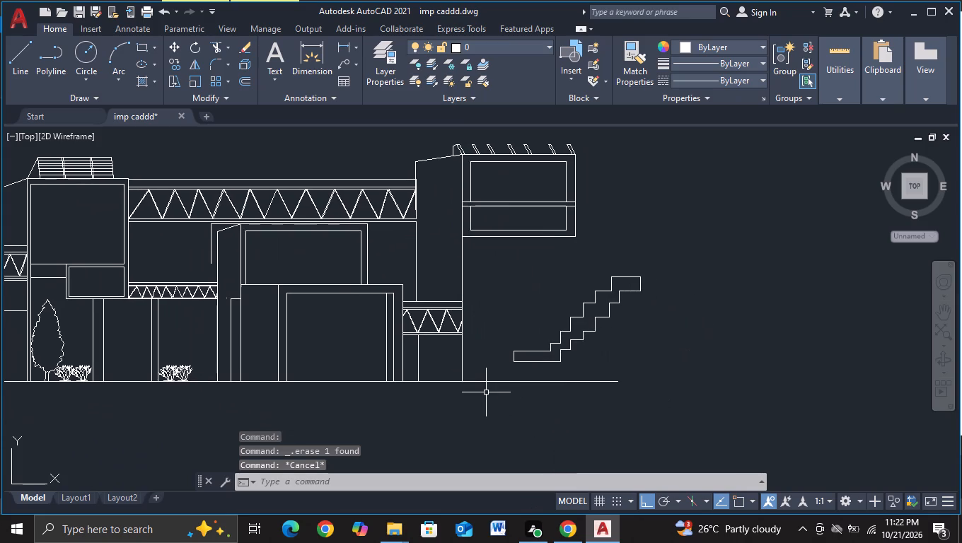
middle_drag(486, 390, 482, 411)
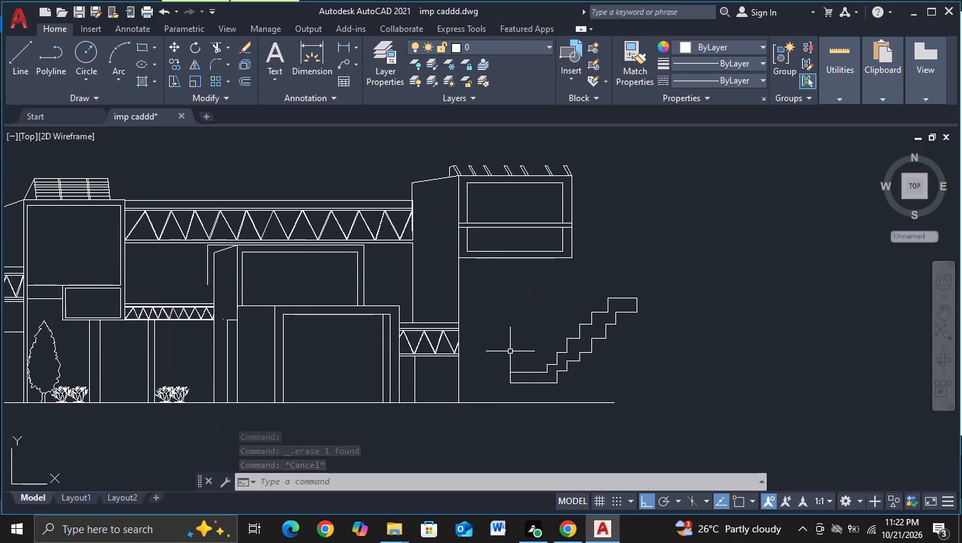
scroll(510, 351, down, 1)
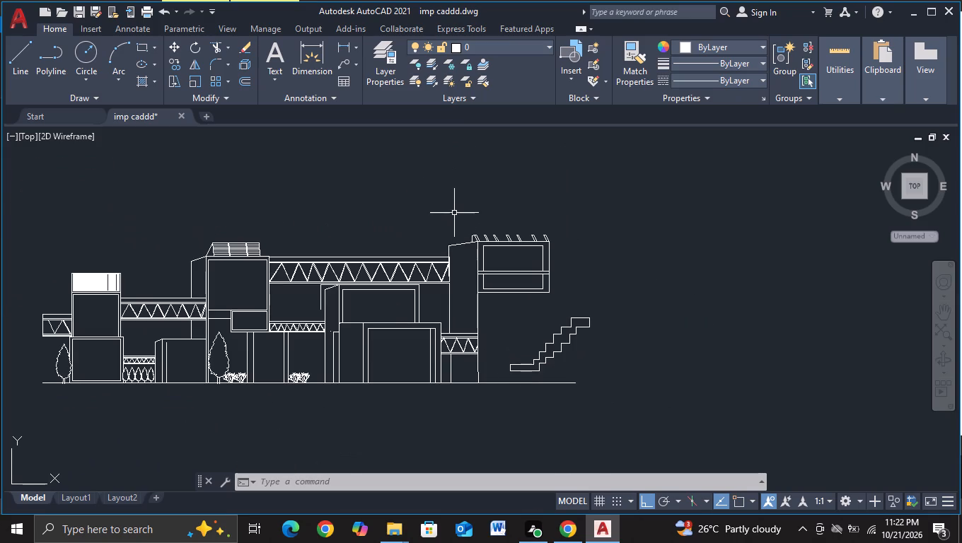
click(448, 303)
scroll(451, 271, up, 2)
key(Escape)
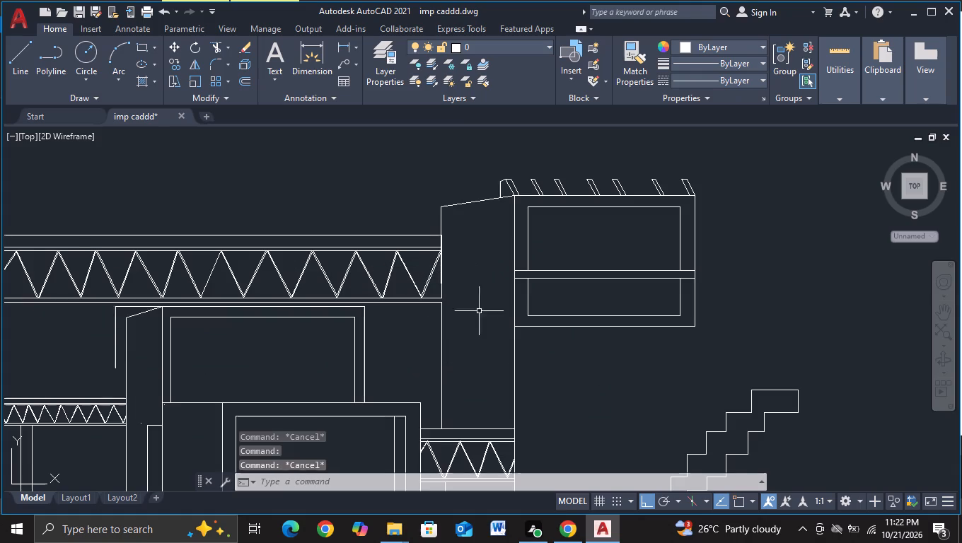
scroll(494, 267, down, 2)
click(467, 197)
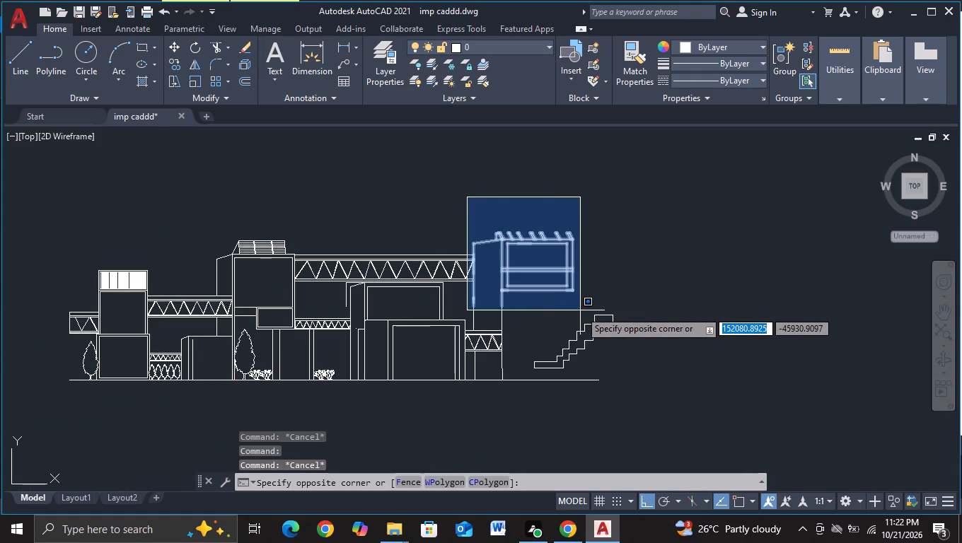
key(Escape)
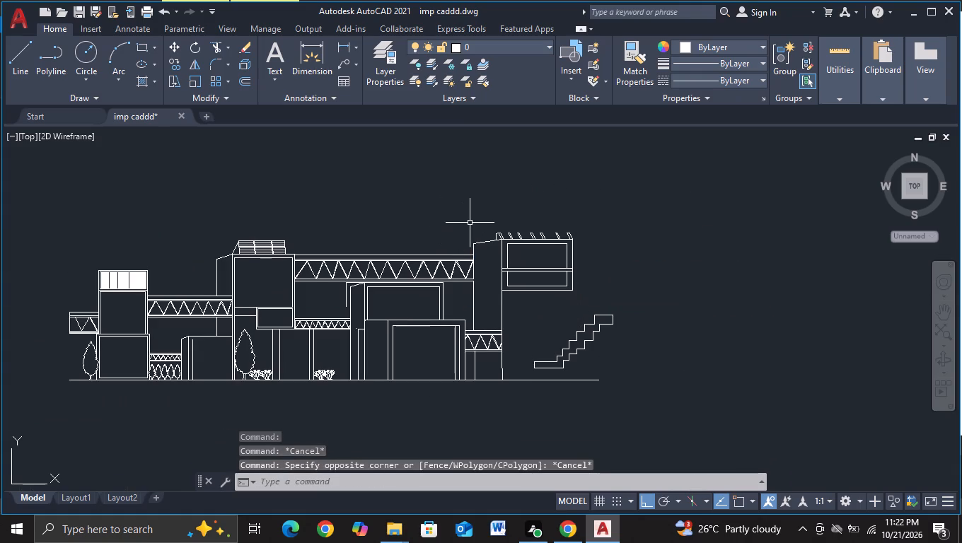
Move the overhanging box and its tower's outline segments about 1458 units horizontally away from the trusses.
scroll(478, 217, up, 2)
click(477, 219)
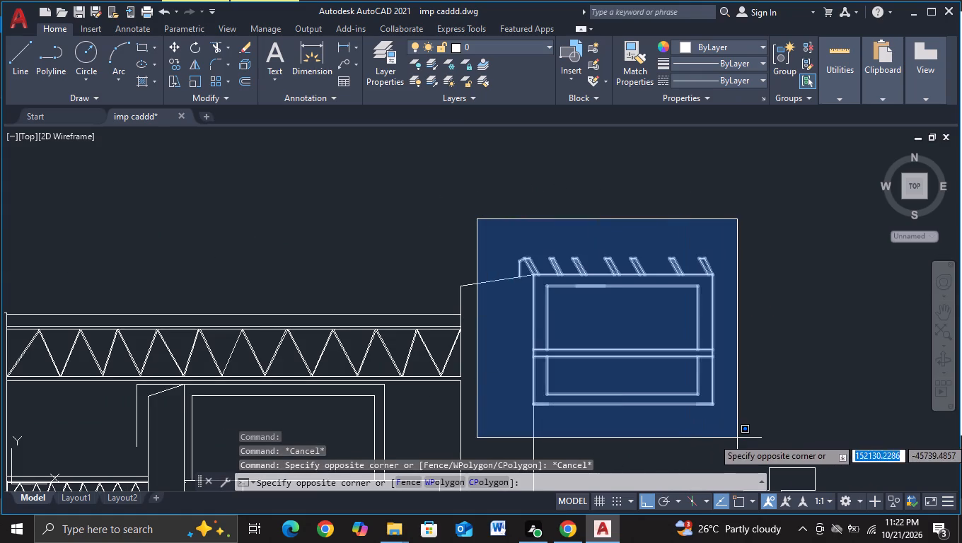
click(738, 438)
click(469, 285)
click(459, 292)
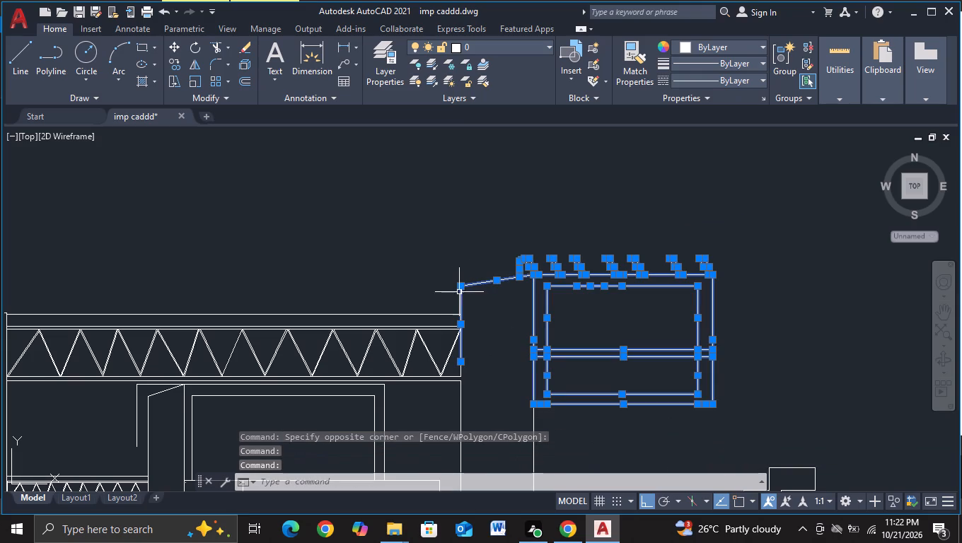
click(460, 394)
middle_drag(498, 375, 483, 240)
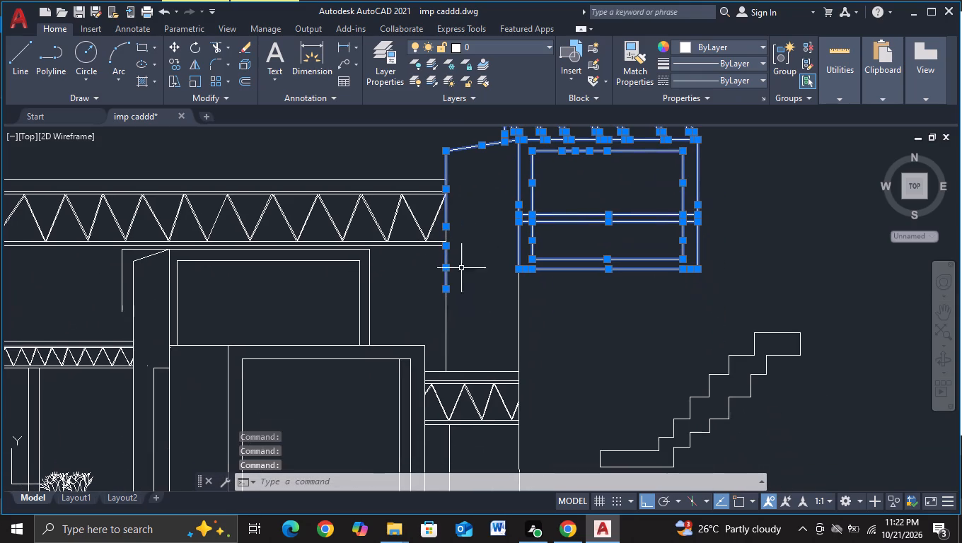
click(445, 310)
middle_drag(477, 339, 465, 264)
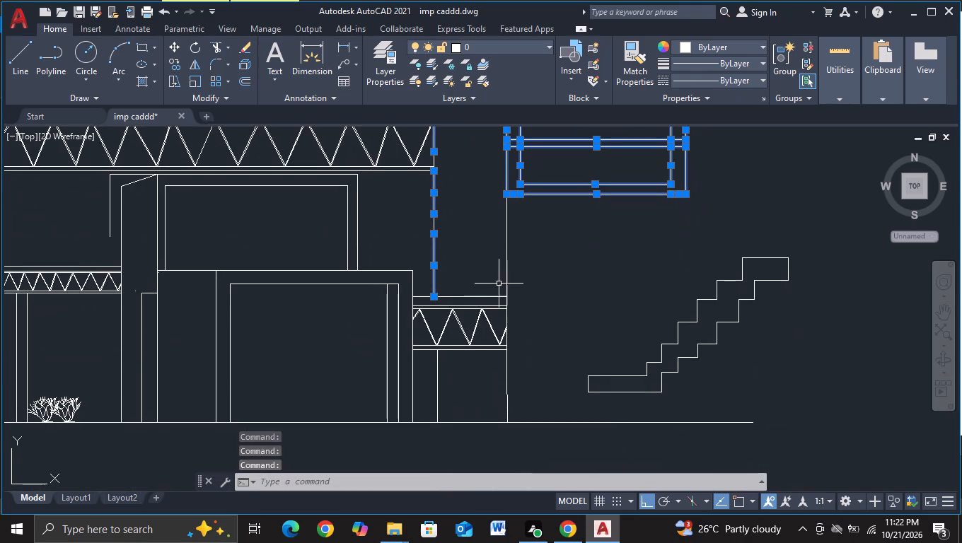
click(506, 274)
click(508, 208)
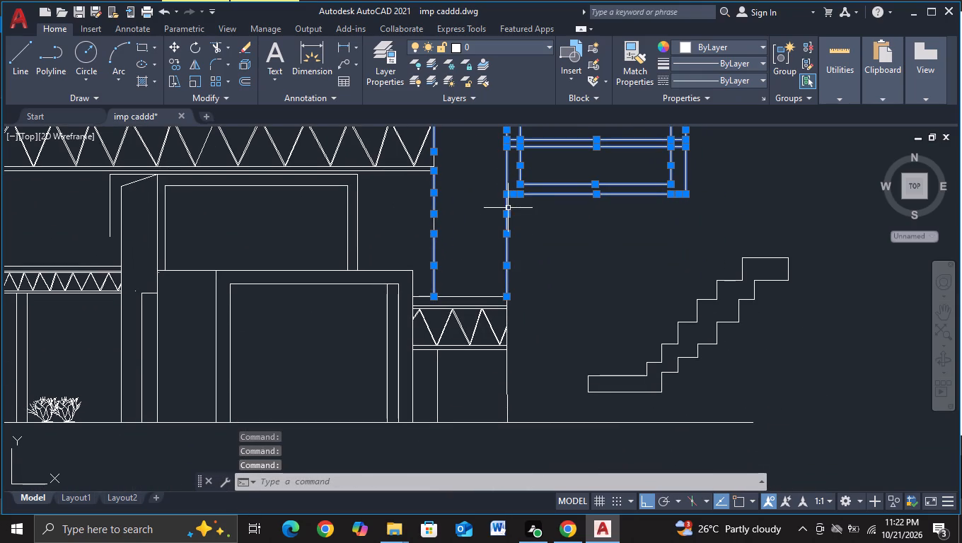
click(506, 366)
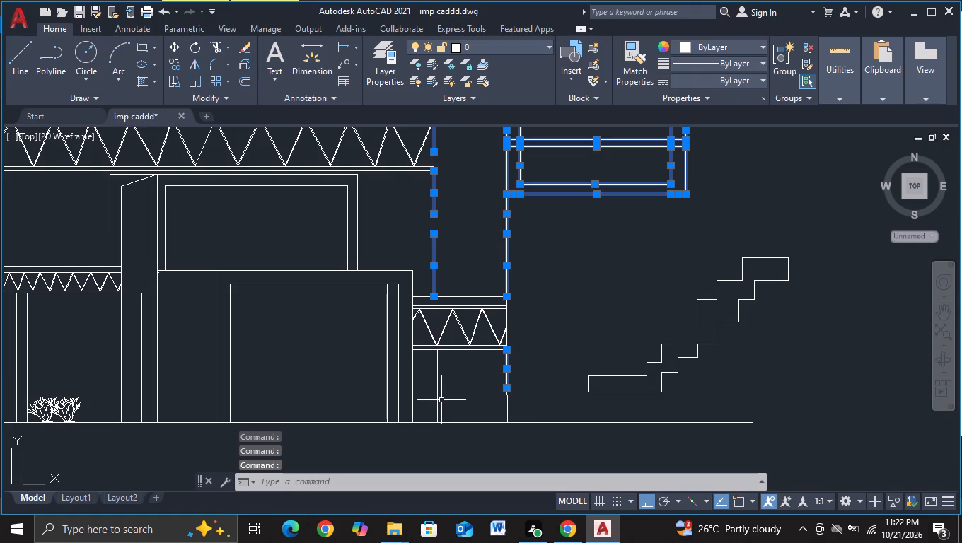
click(438, 397)
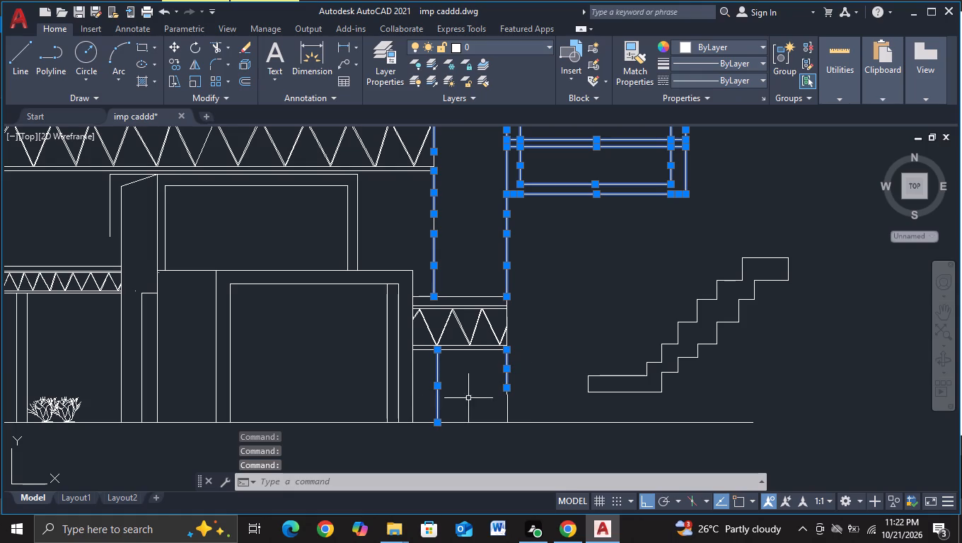
key(m)
click(544, 423)
drag(451, 248, 479, 245)
scroll(550, 238, down, 1)
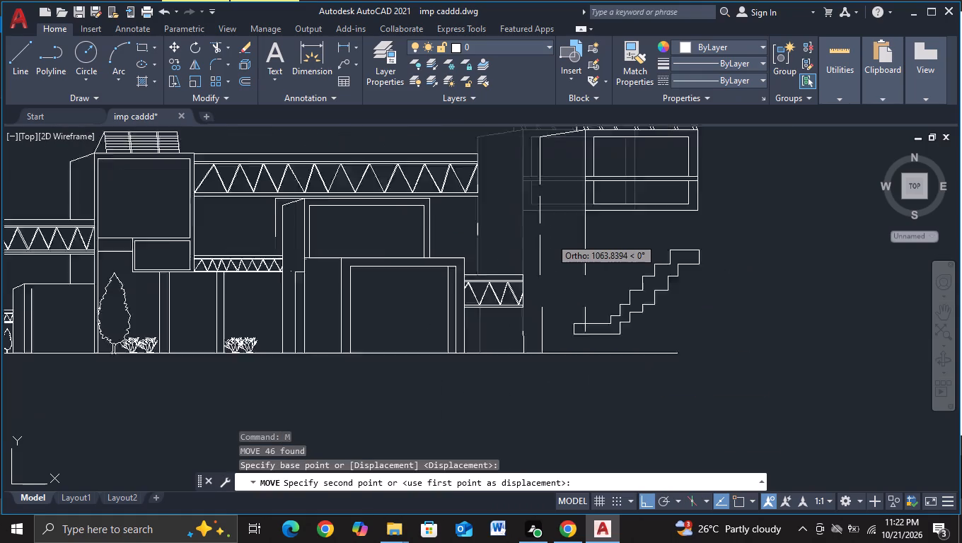
scroll(550, 238, down, 1)
middle_drag(550, 238, 453, 246)
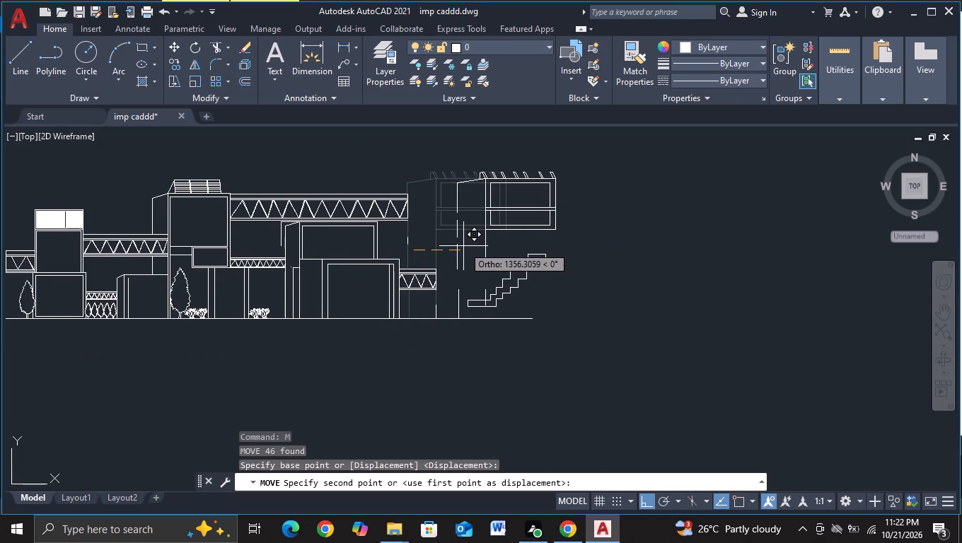
scroll(463, 246, up, 2)
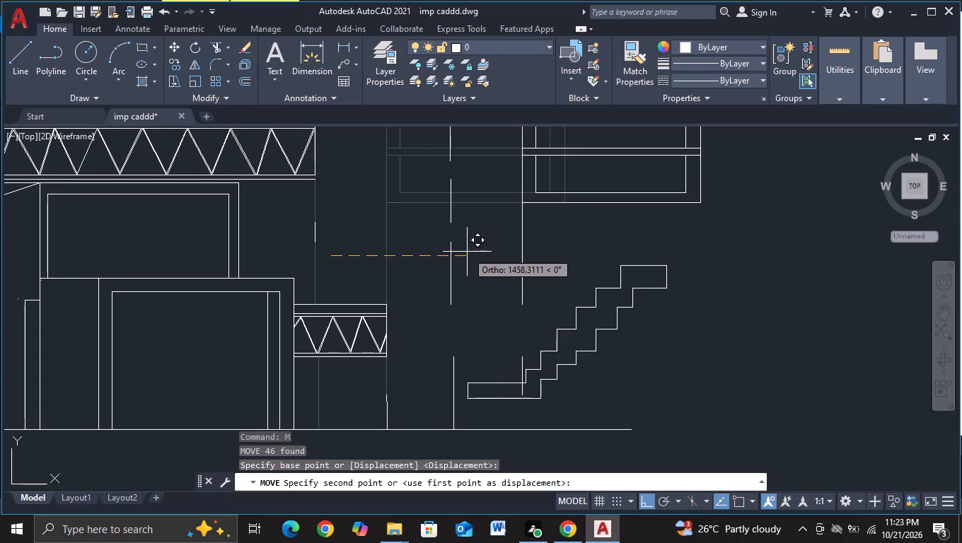
click(467, 252)
Trim away the vertical fragments left at the tower's former place, below the long truss and beneath the short truss.
scroll(462, 273, down, 2)
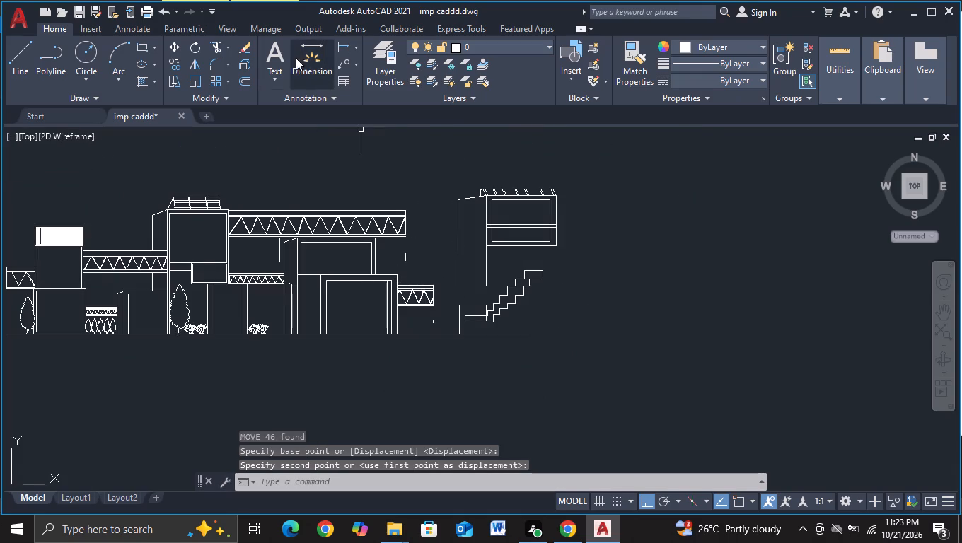
click(219, 49)
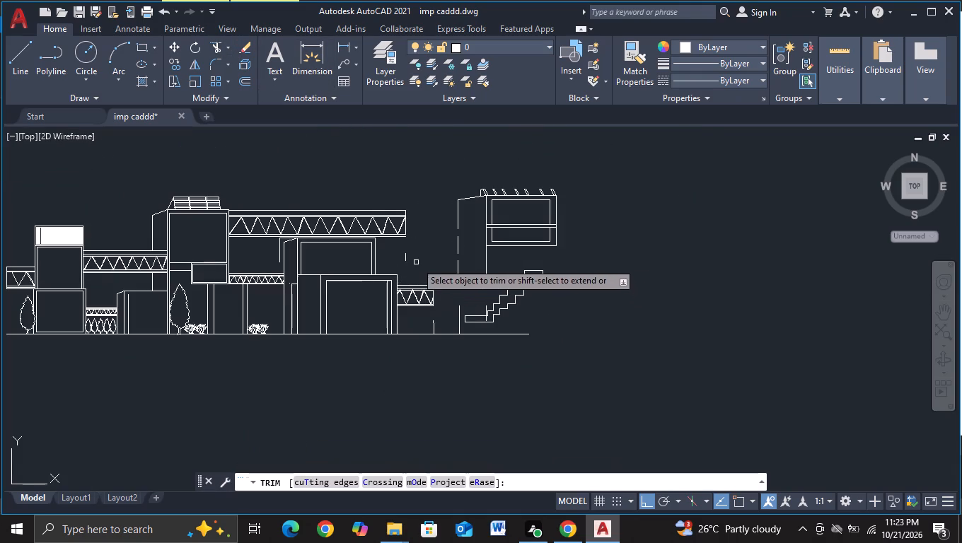
click(407, 258)
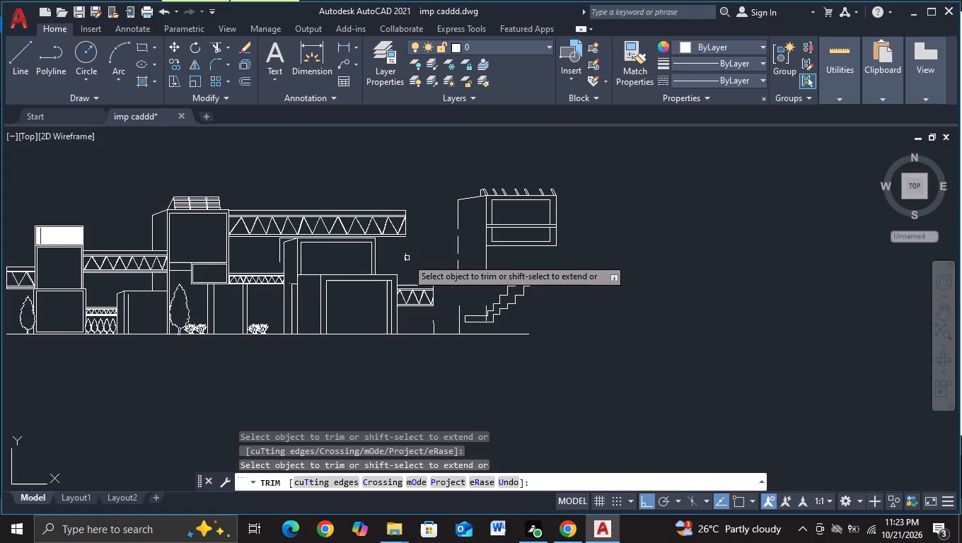
click(405, 255)
scroll(405, 255, up, 2)
click(404, 264)
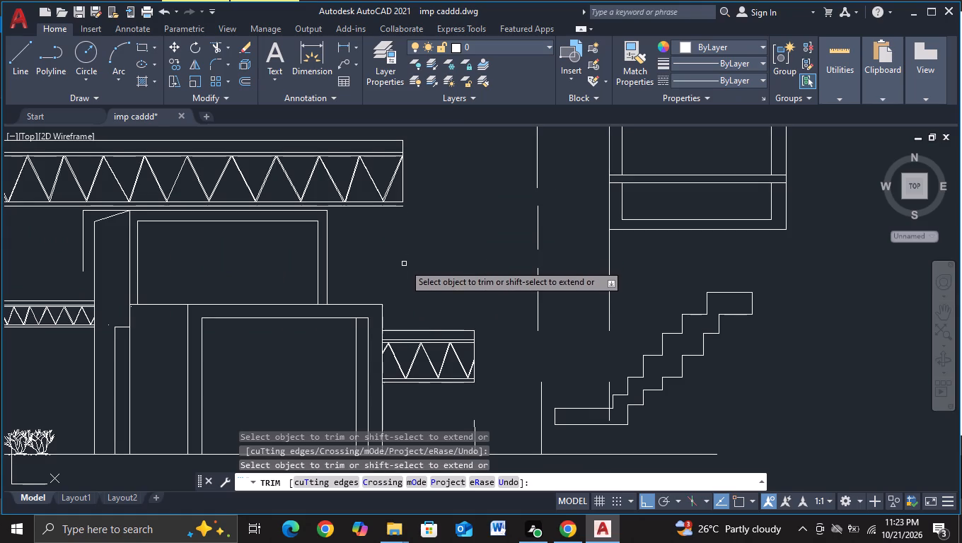
middle_drag(507, 371, 479, 266)
drag(428, 331, 463, 326)
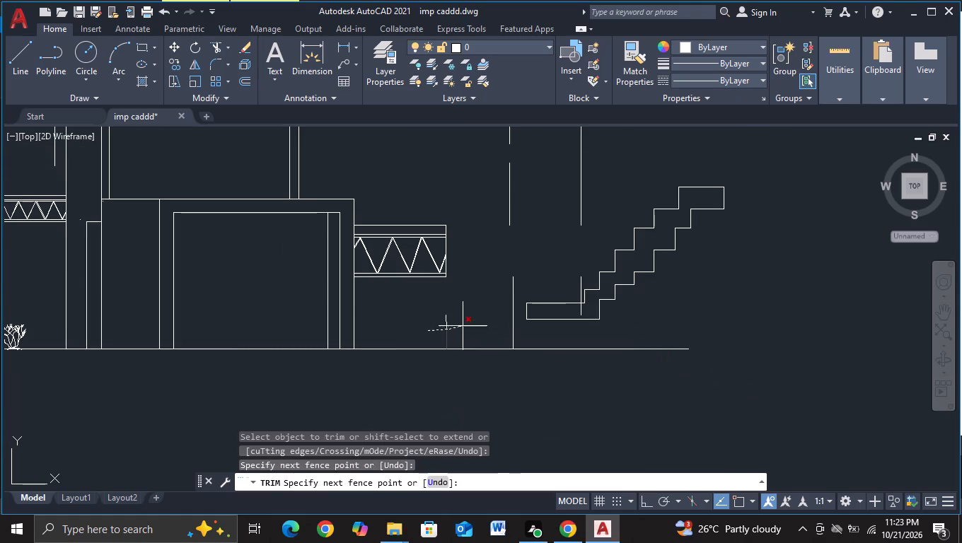
drag(463, 326, 480, 321)
drag(432, 327, 461, 320)
middle_drag(444, 337, 369, 361)
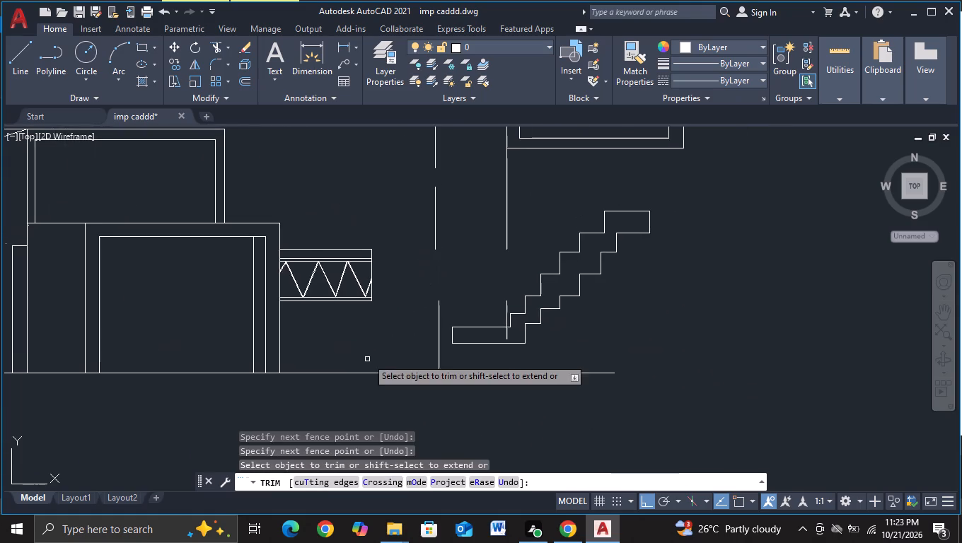
key(Escape)
Delete the short vertical segment crossing the staircase's bottom landing.
click(506, 316)
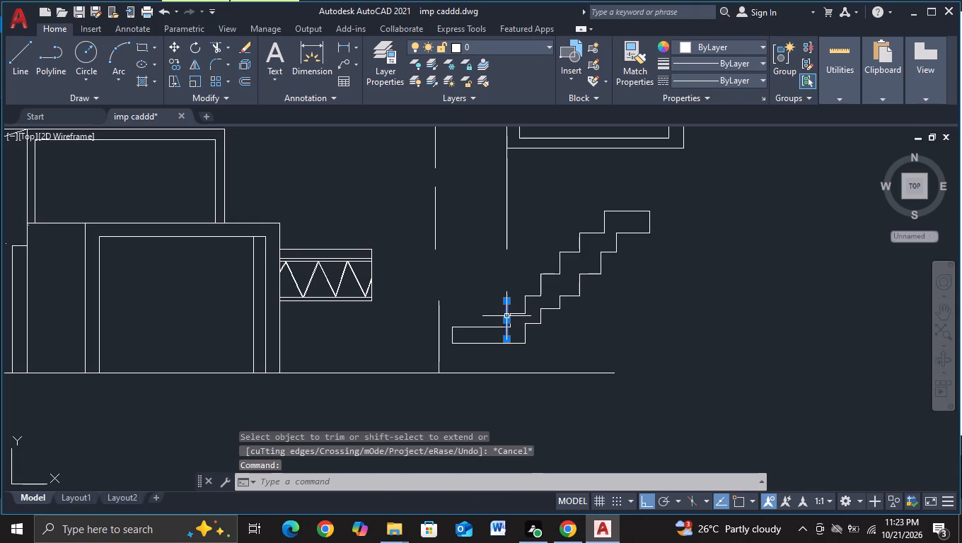
key(Delete)
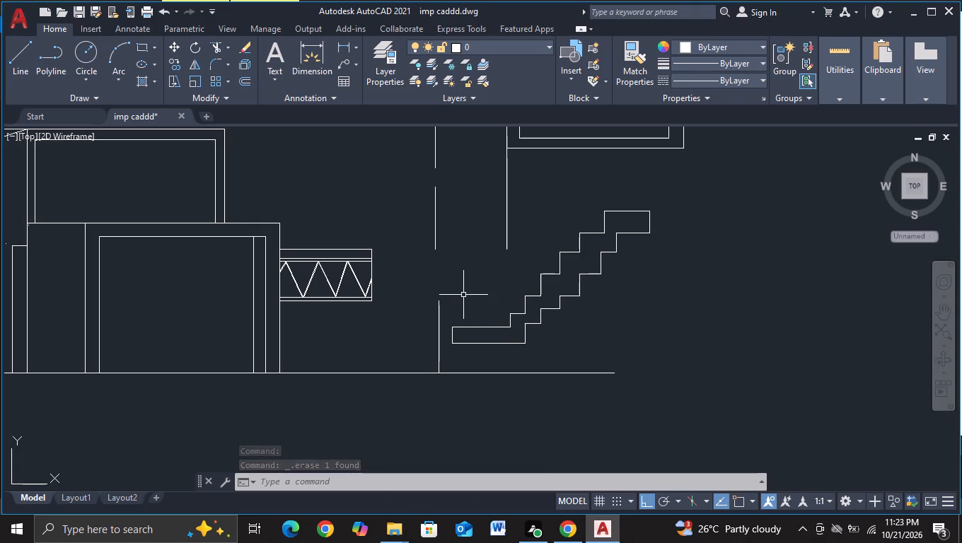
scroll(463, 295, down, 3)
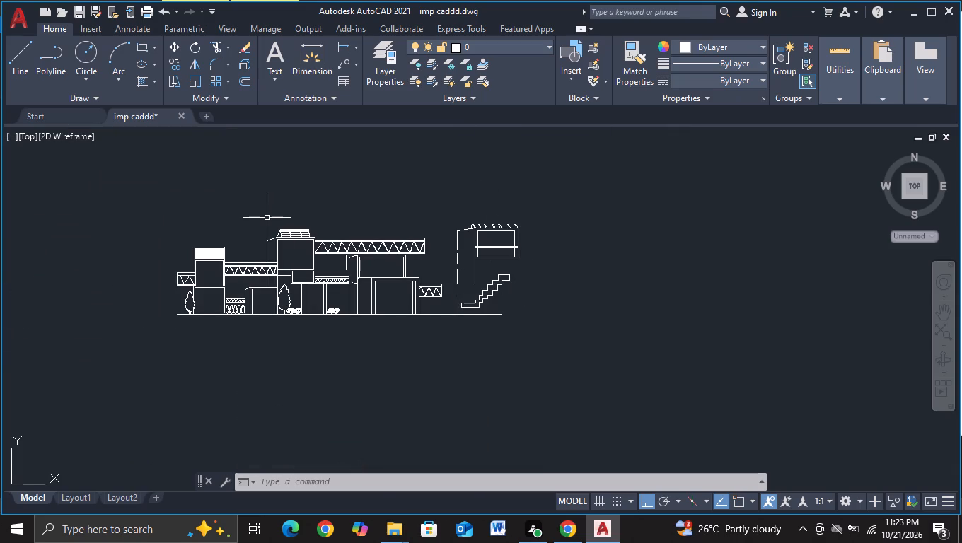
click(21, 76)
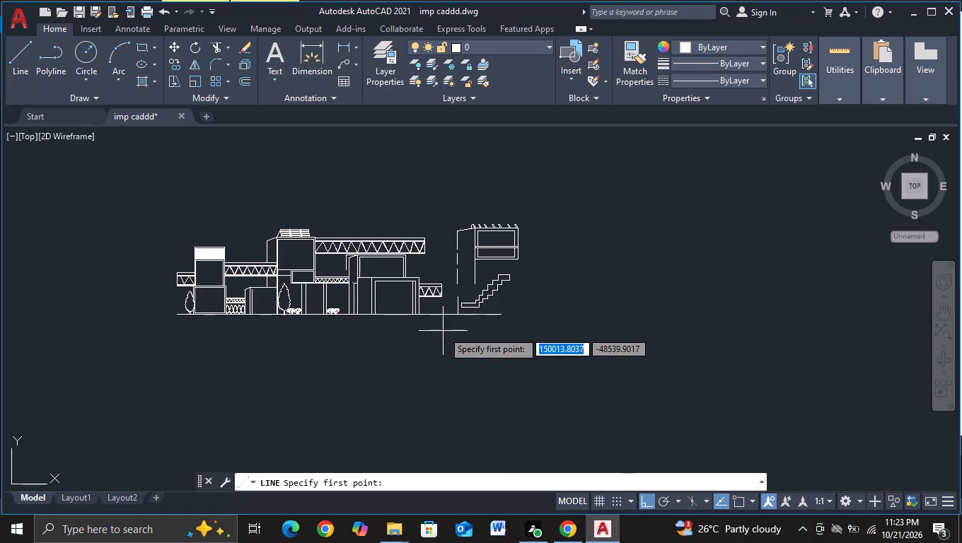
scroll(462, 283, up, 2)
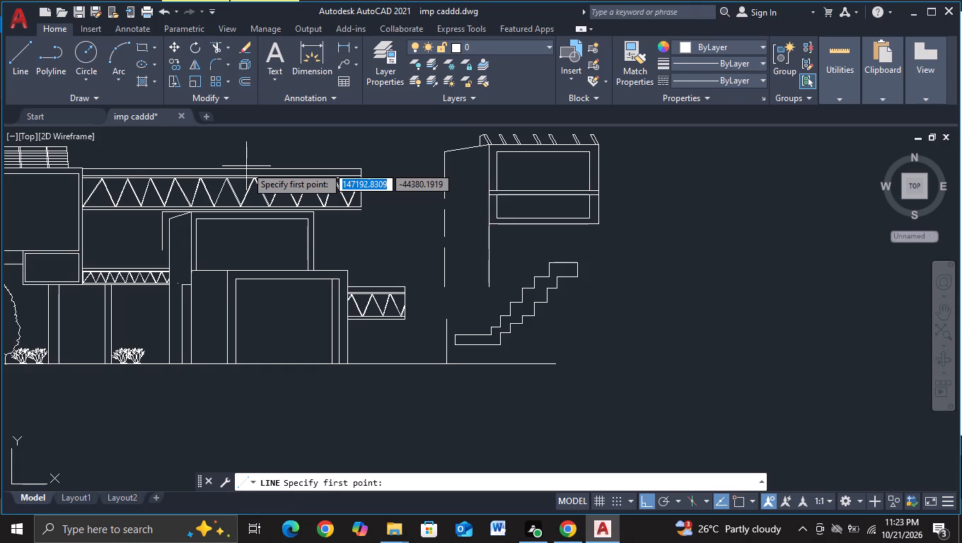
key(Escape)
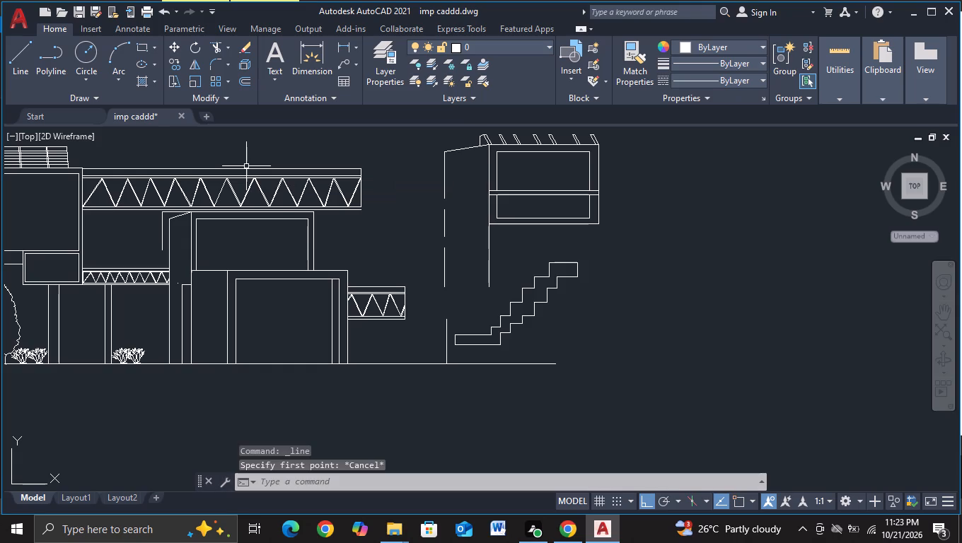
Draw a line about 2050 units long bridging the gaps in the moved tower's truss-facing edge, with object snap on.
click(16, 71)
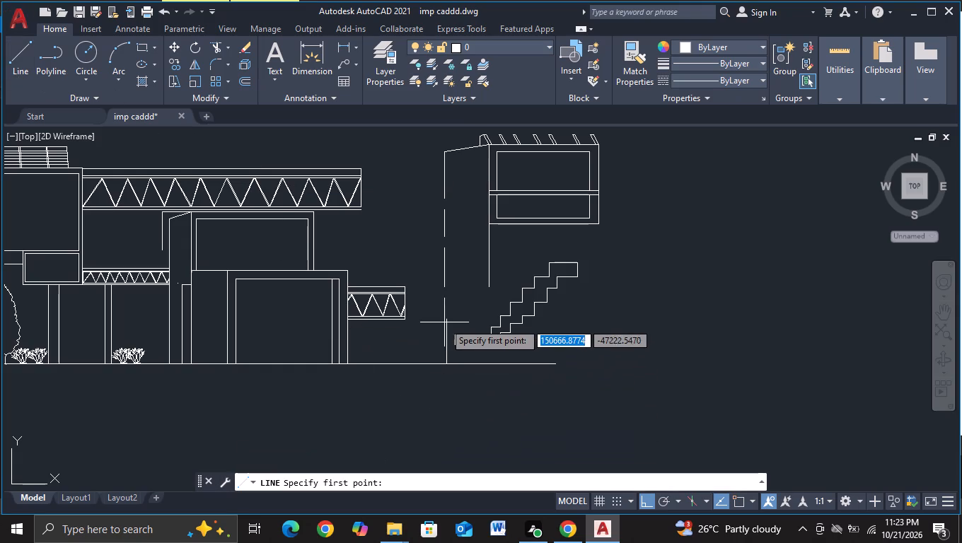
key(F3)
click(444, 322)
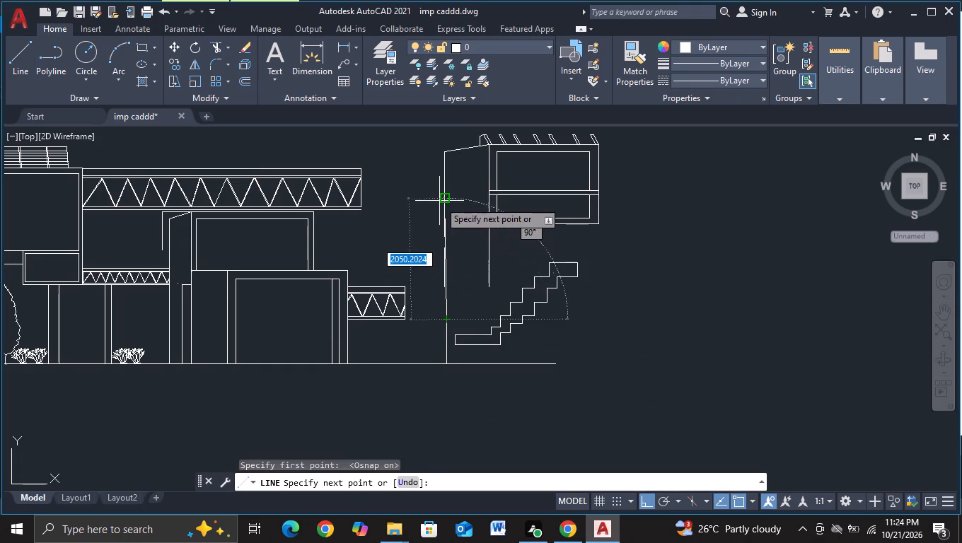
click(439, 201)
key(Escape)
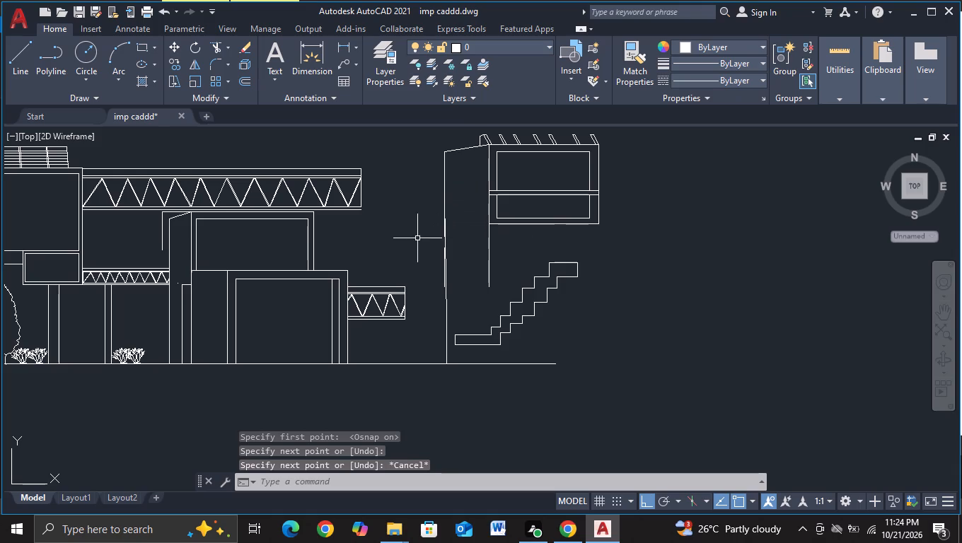
Trim away the bridging line and the broken lower segments of the moved tower's truss-facing edge, down to the ground line.
scroll(473, 177, up, 2)
middle_drag(453, 267, 437, 211)
scroll(407, 269, down, 1)
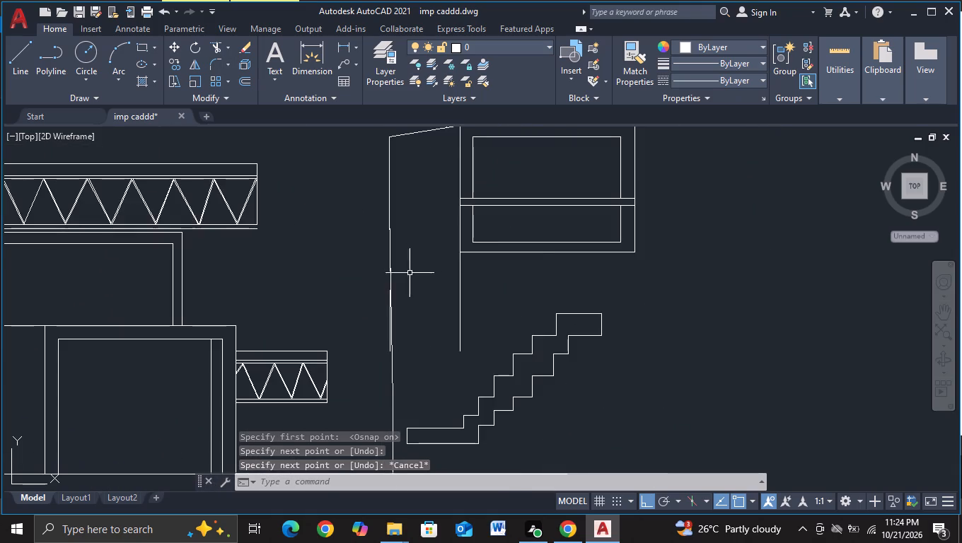
middle_drag(416, 293, 407, 226)
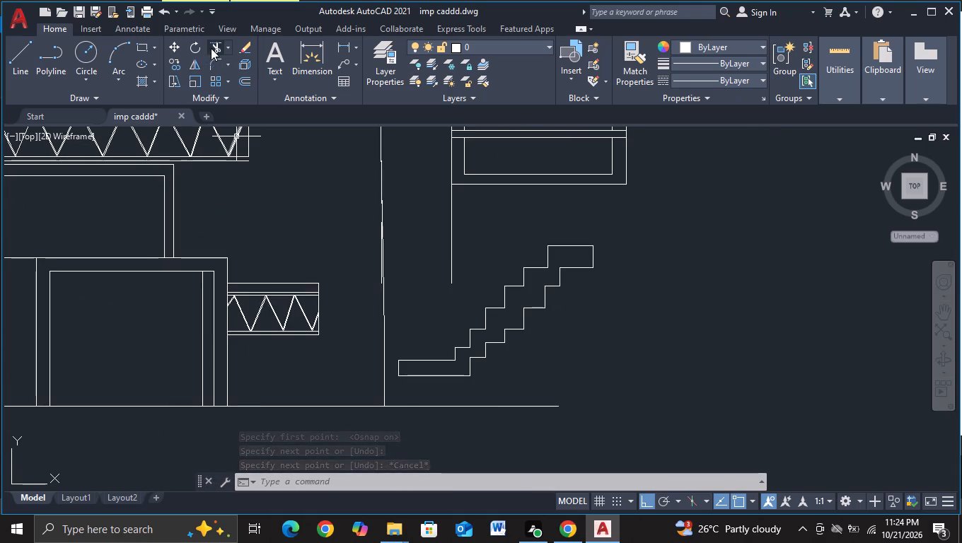
click(211, 48)
drag(370, 329, 418, 306)
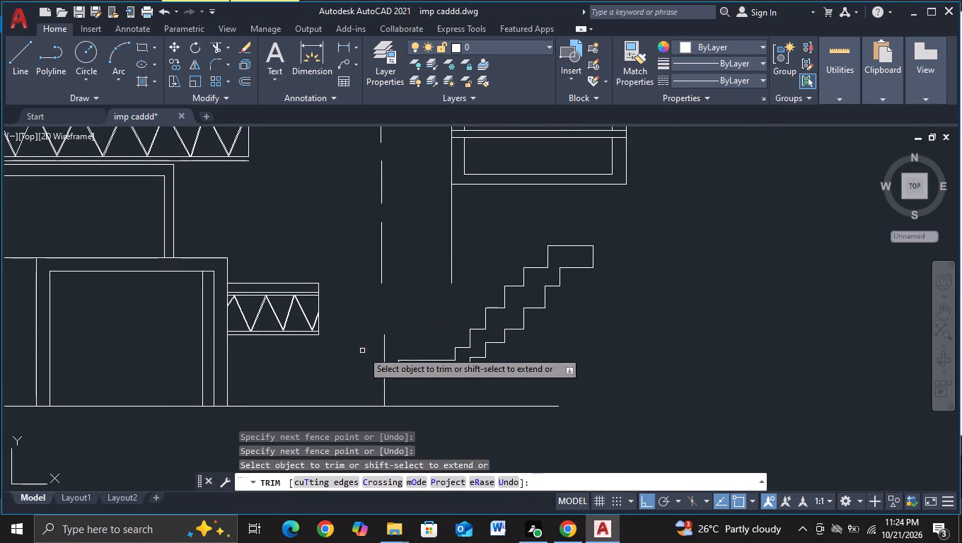
drag(362, 351, 400, 327)
drag(352, 256, 390, 235)
drag(359, 185, 400, 173)
middle_drag(400, 173, 411, 202)
scroll(408, 187, down, 1)
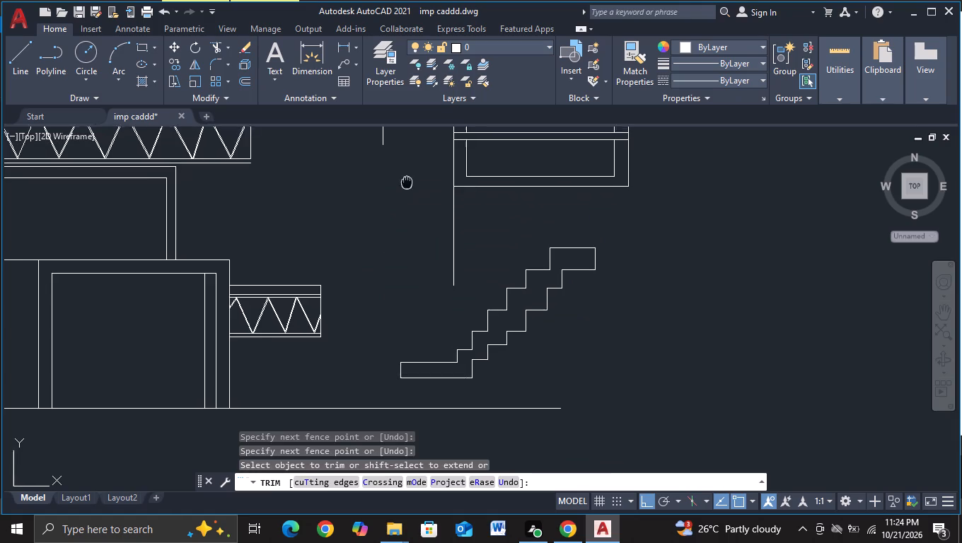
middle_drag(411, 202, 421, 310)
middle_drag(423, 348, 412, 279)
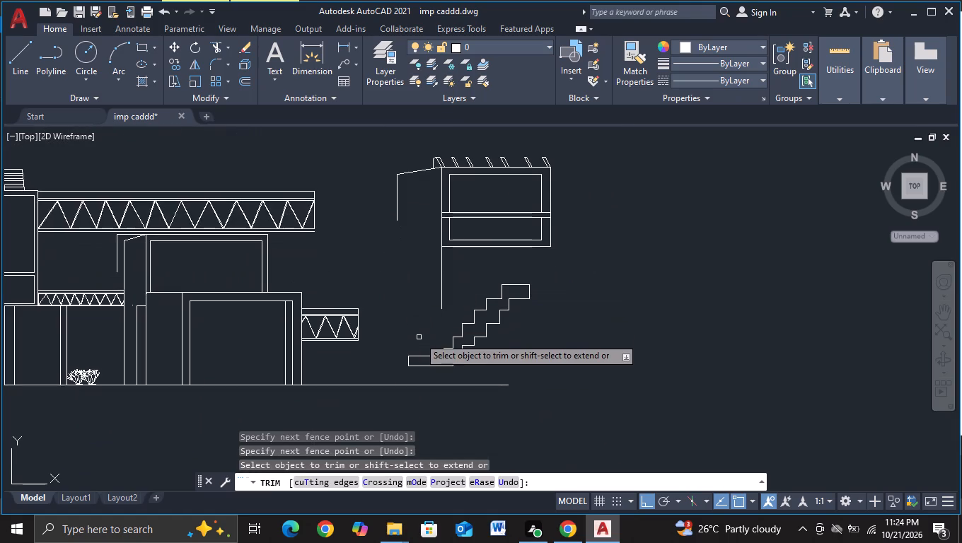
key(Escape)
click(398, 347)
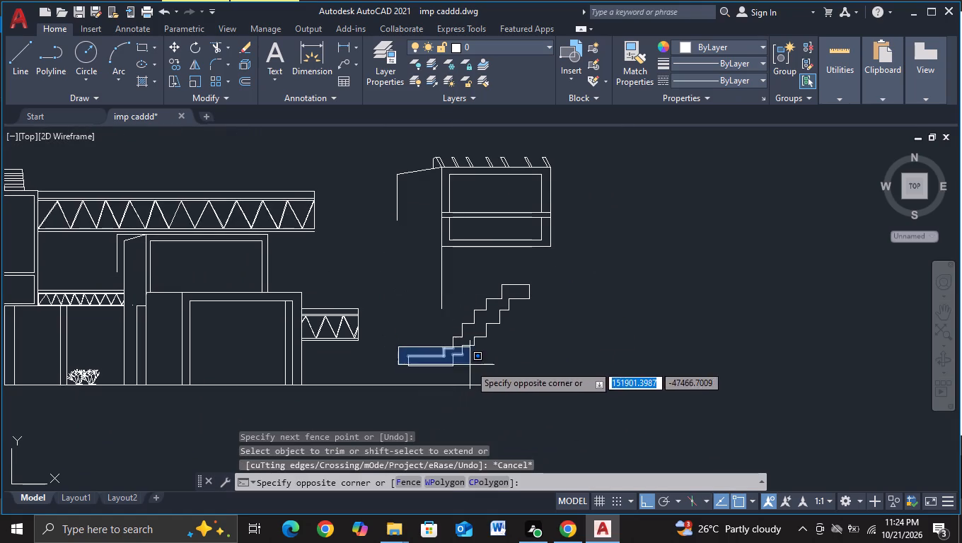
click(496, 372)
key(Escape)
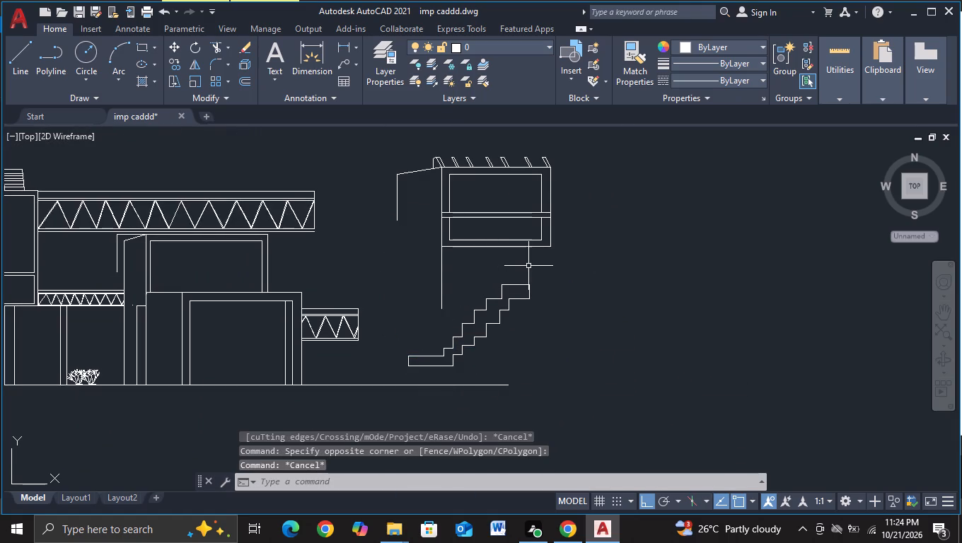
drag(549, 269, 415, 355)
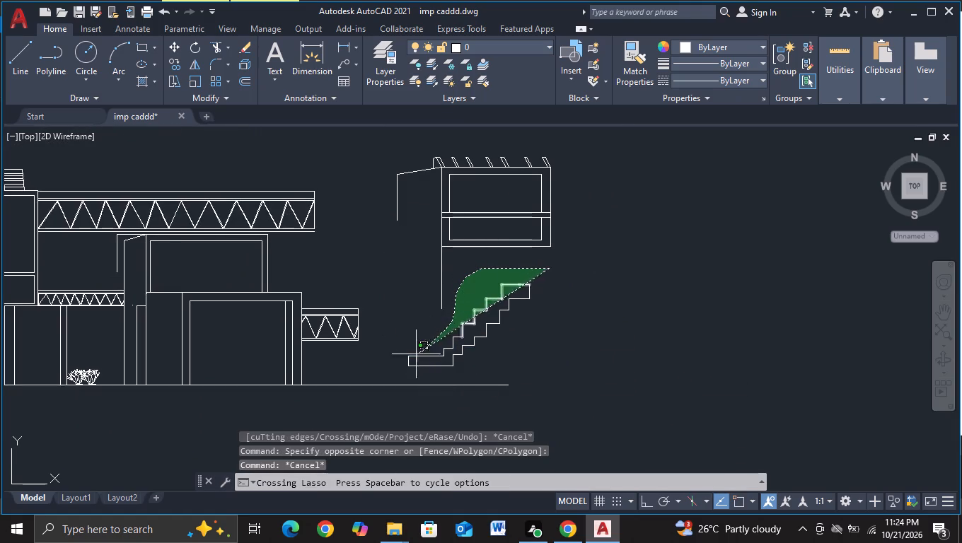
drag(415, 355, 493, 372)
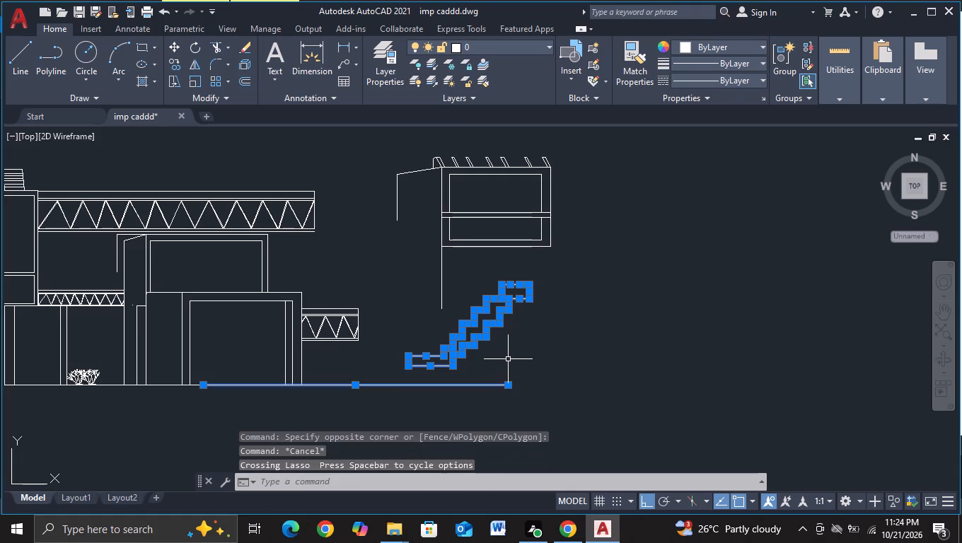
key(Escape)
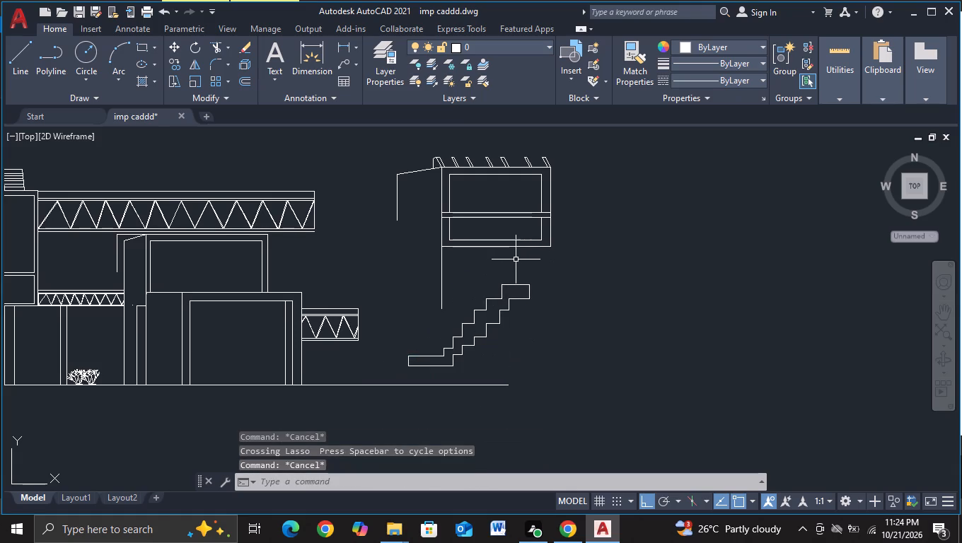
Copy the whole staircase about 2140 units at 150°, with ortho off, setting its bottom landing just above the short truss beside the ground-floor block.
drag(515, 259, 431, 376)
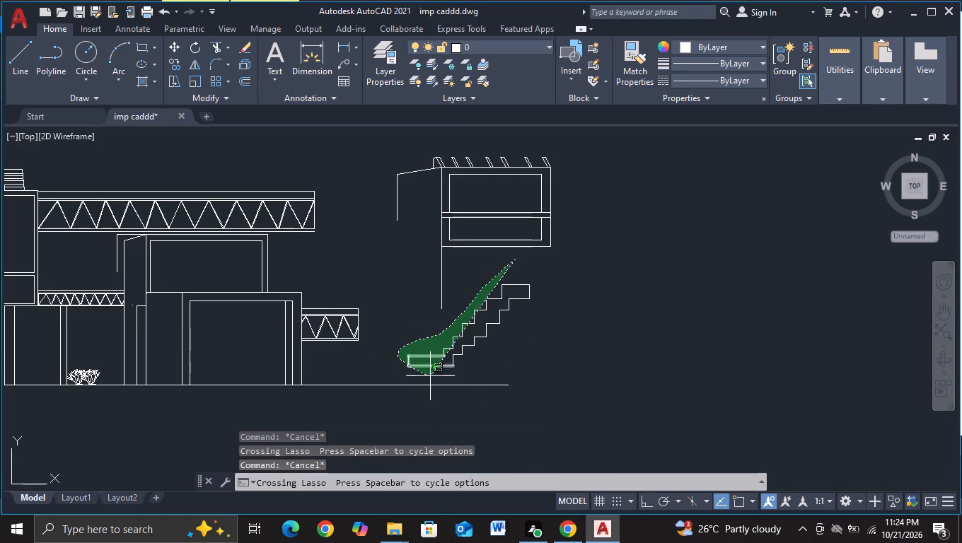
drag(431, 376, 569, 328)
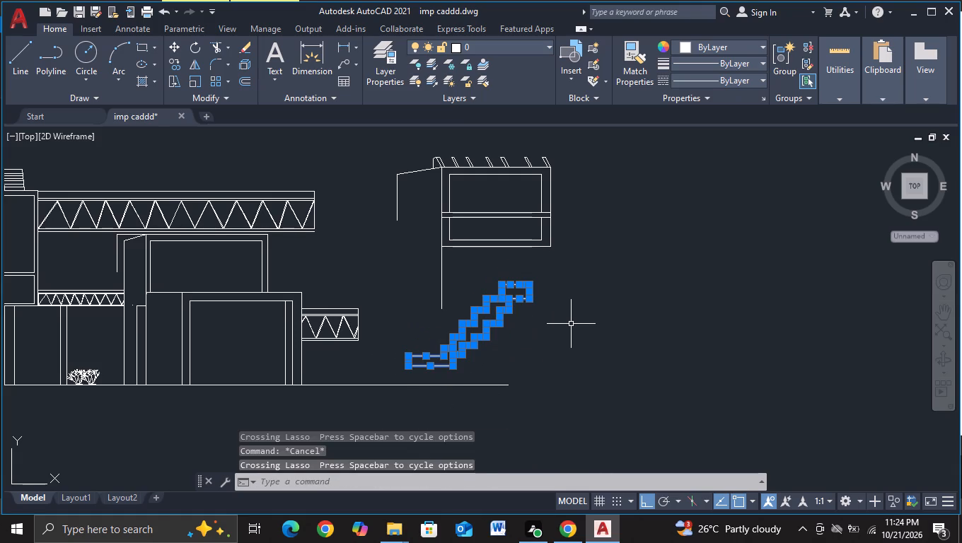
key(c)
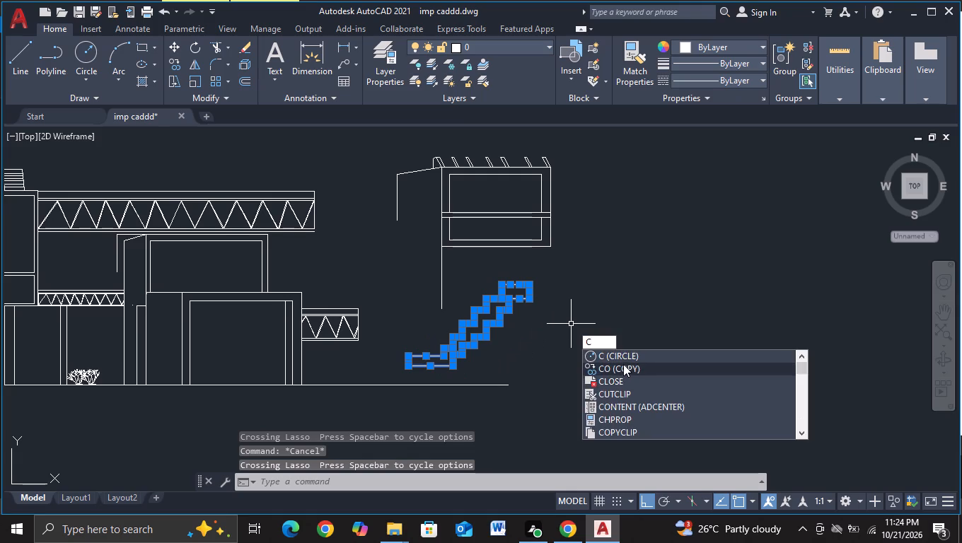
click(623, 364)
click(482, 321)
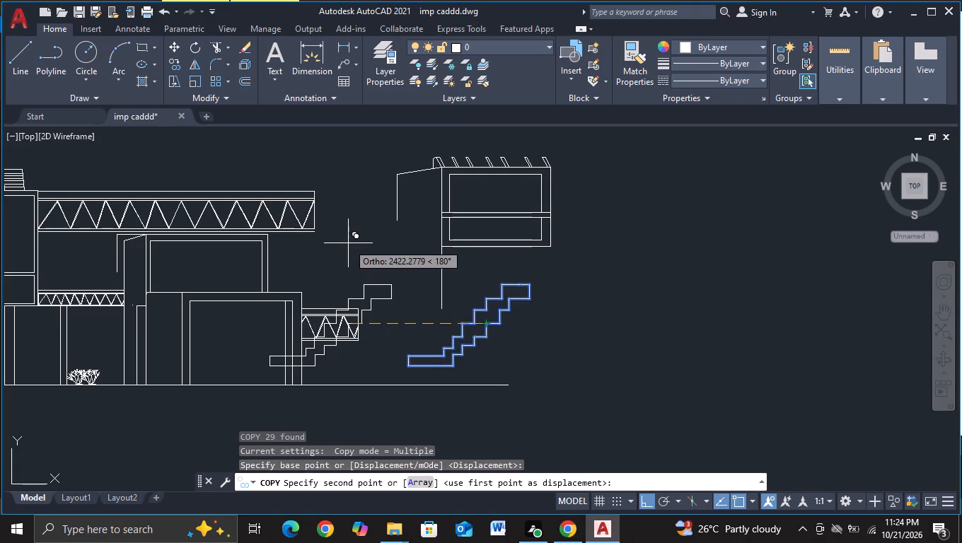
key(F8)
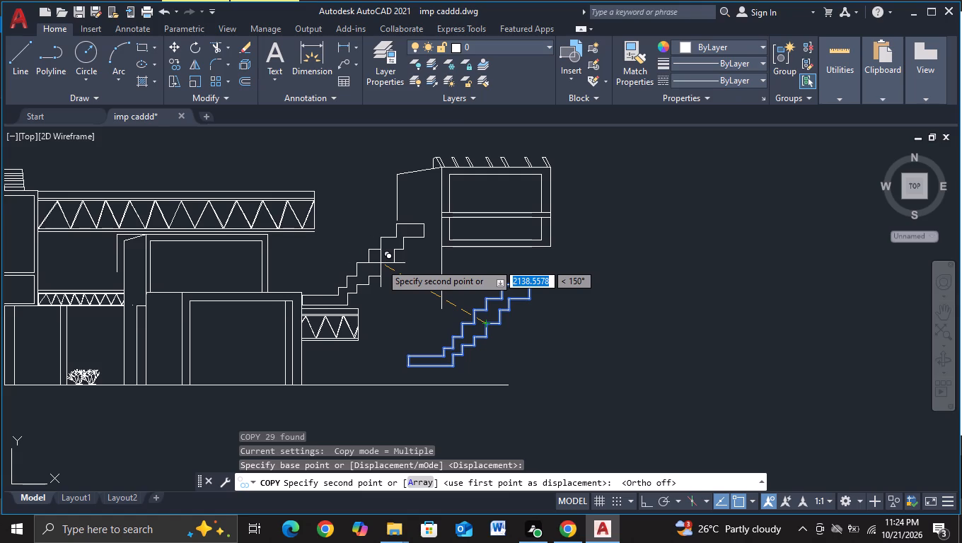
click(381, 263)
key(Escape)
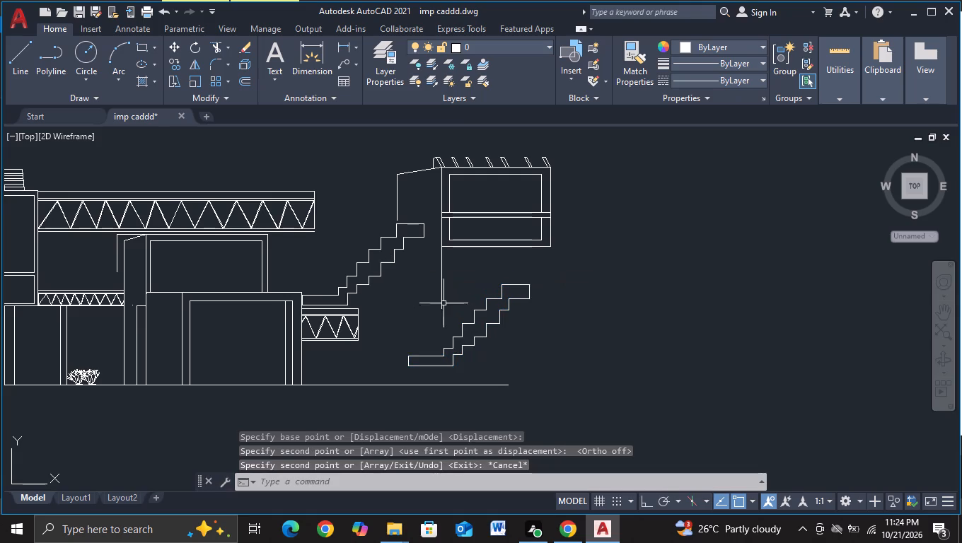
Delete the original staircase standing beneath the overhanging box.
drag(388, 335, 543, 283)
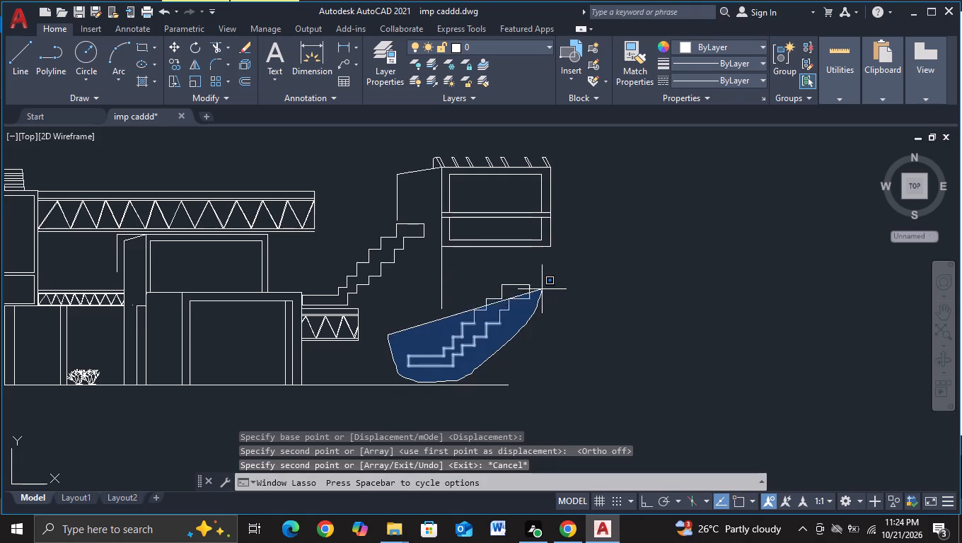
drag(543, 283, 497, 281)
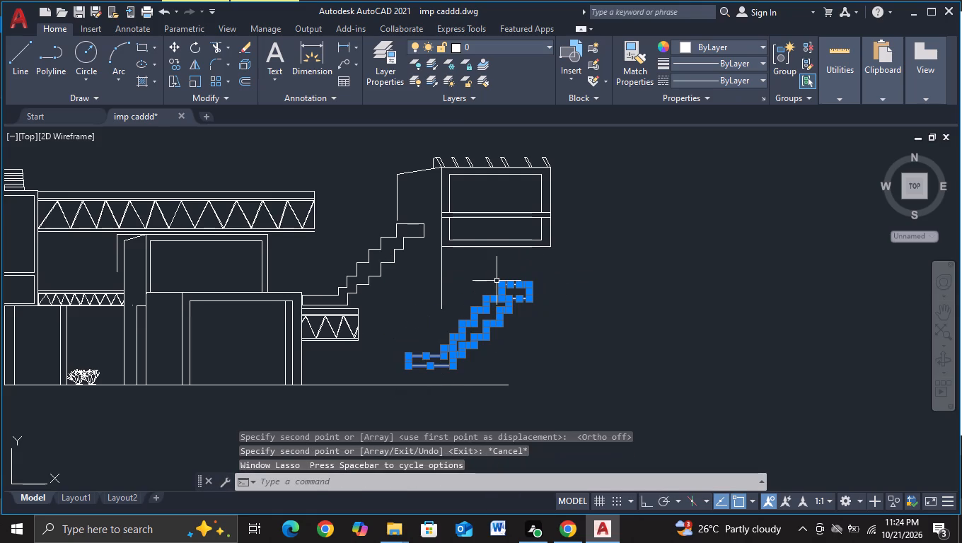
key(Delete)
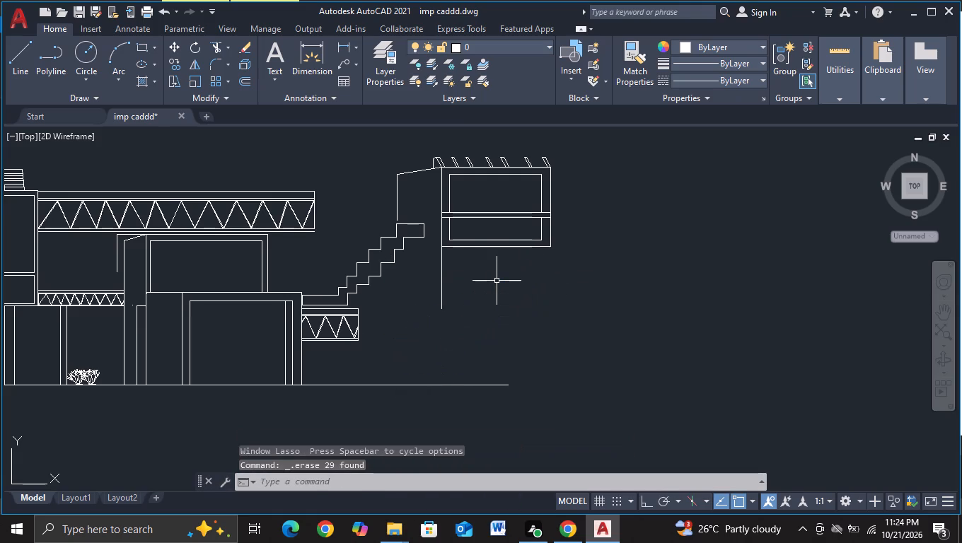
Draw a short line closing the gap between the copied staircase's top landing and the vertical edge above it.
scroll(399, 263, up, 1)
middle_drag(400, 269, 405, 315)
click(8, 80)
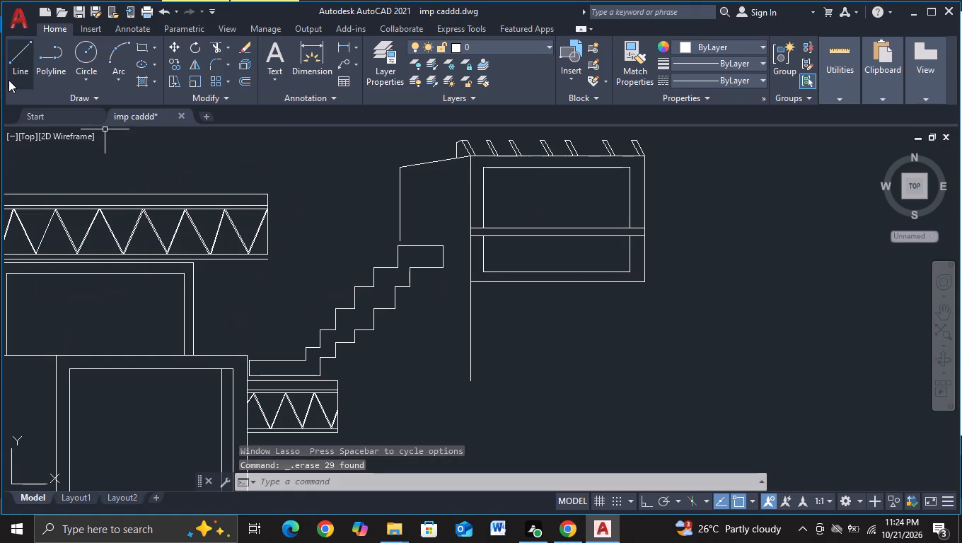
click(403, 252)
click(398, 240)
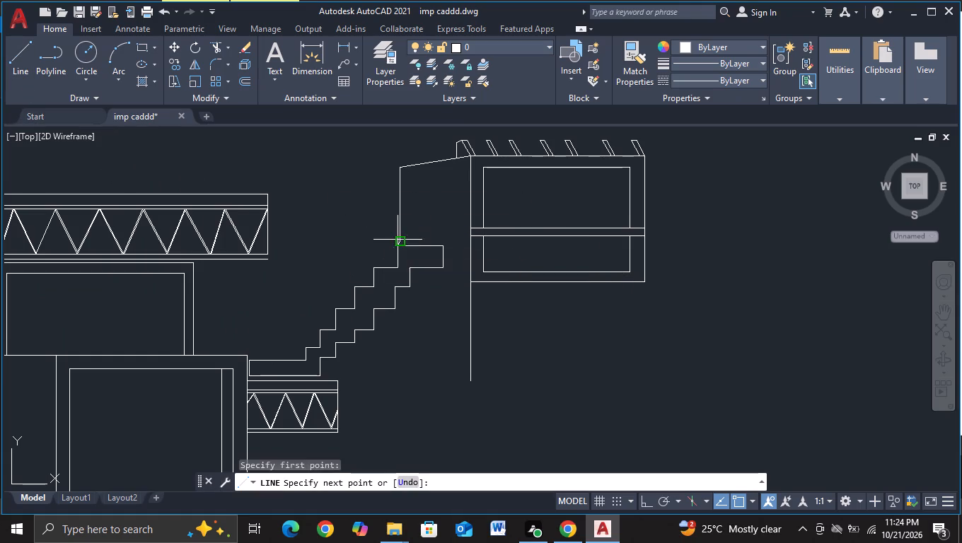
key(Escape)
Draw a line continuing the far-left truss's upper chord across the box beneath the slatted panel to its opposite inner edge.
scroll(472, 339, down, 1)
middle_drag(532, 365, 543, 278)
key(Escape)
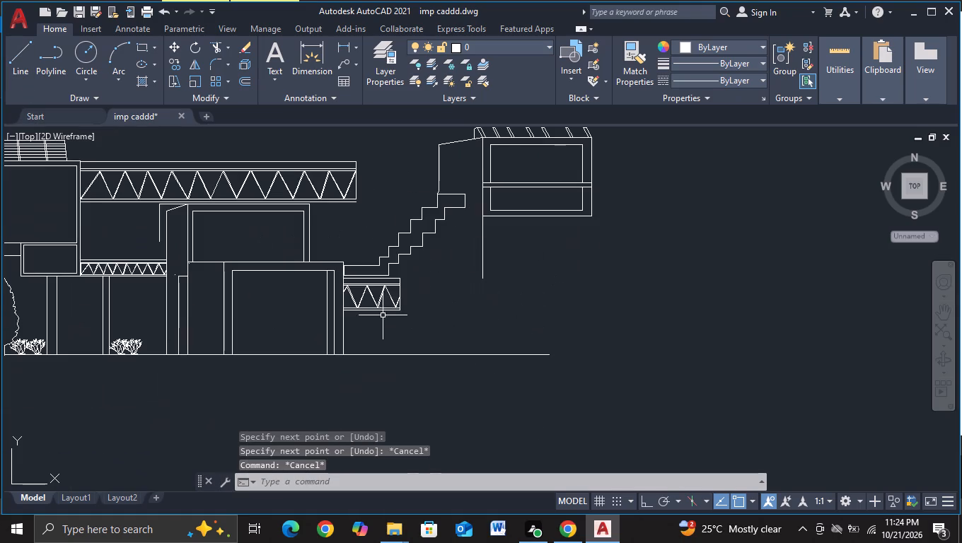
middle_drag(479, 322, 500, 290)
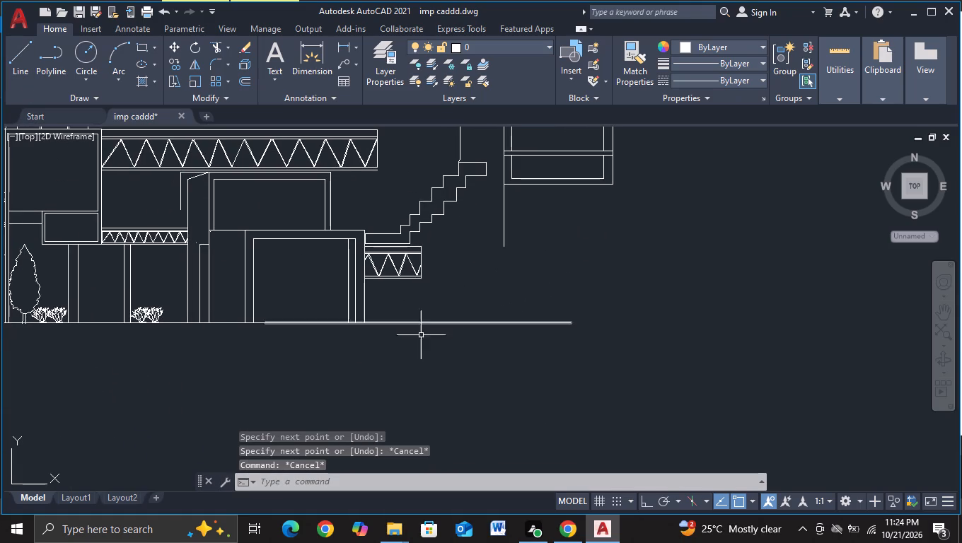
middle_drag(422, 388, 491, 373)
scroll(371, 370, down, 1)
middle_drag(369, 378, 470, 337)
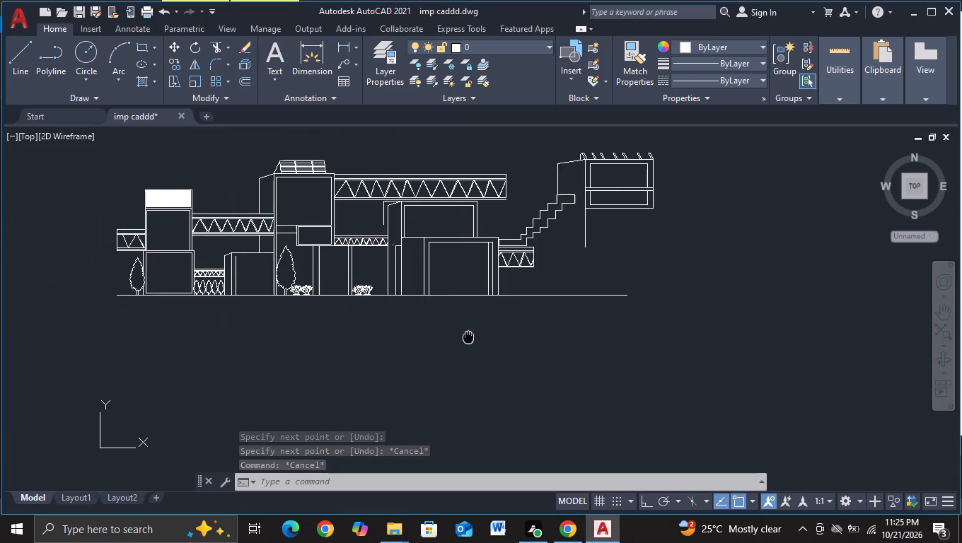
click(21, 66)
scroll(180, 282, up, 1)
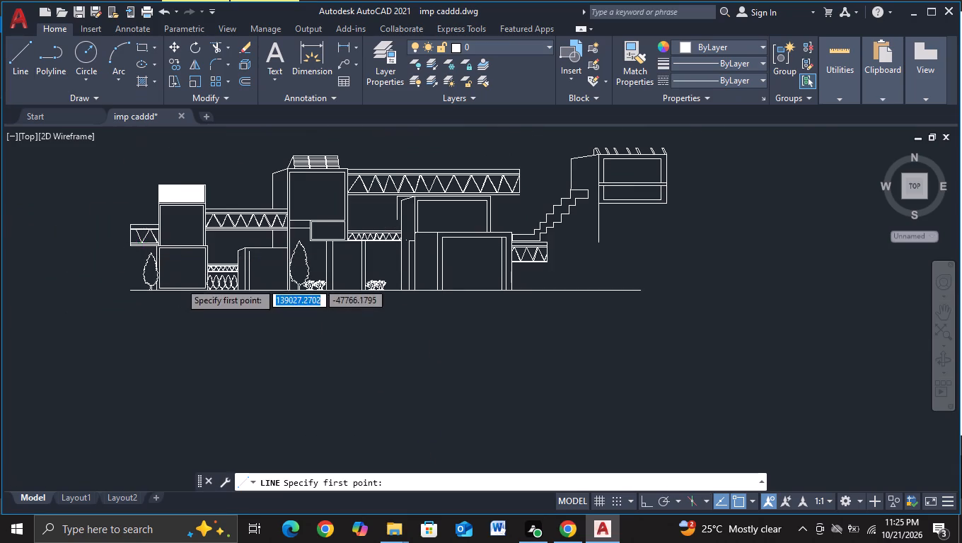
scroll(223, 303, up, 1)
middle_drag(190, 254, 219, 354)
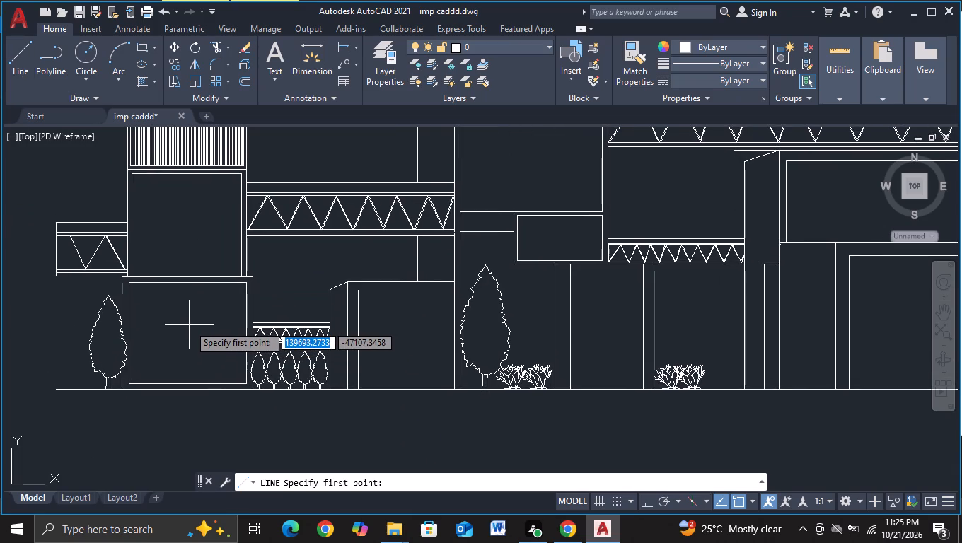
click(132, 235)
click(241, 238)
key(Escape)
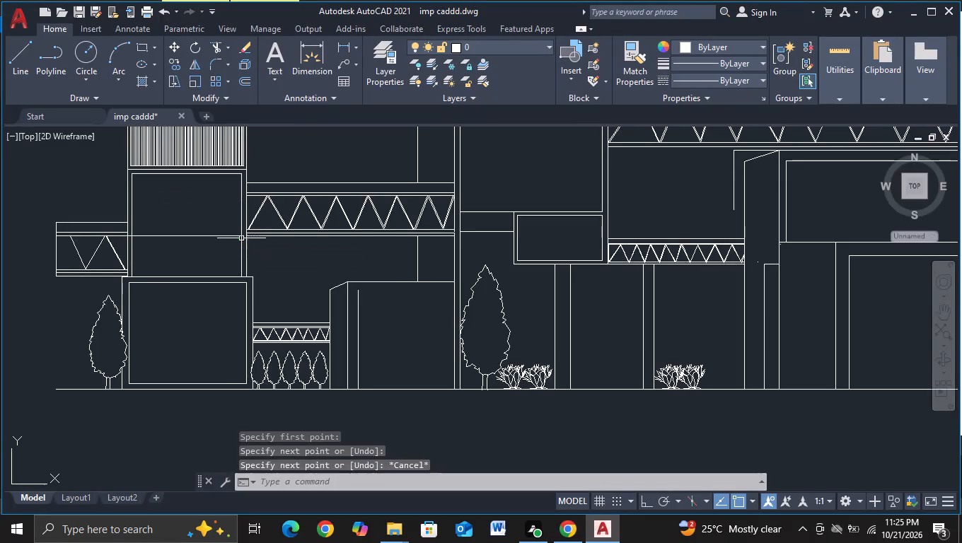
Draw a diagonal line inside the box beneath the slatted panel, sloping down about 41° to the lower box's top edge, with ortho and object snap off.
click(22, 81)
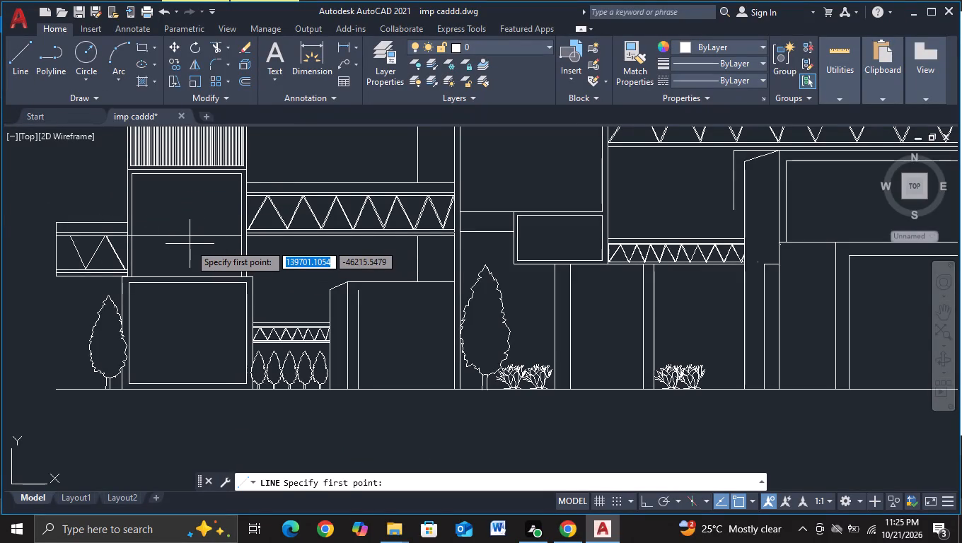
key(F8)
click(20, 69)
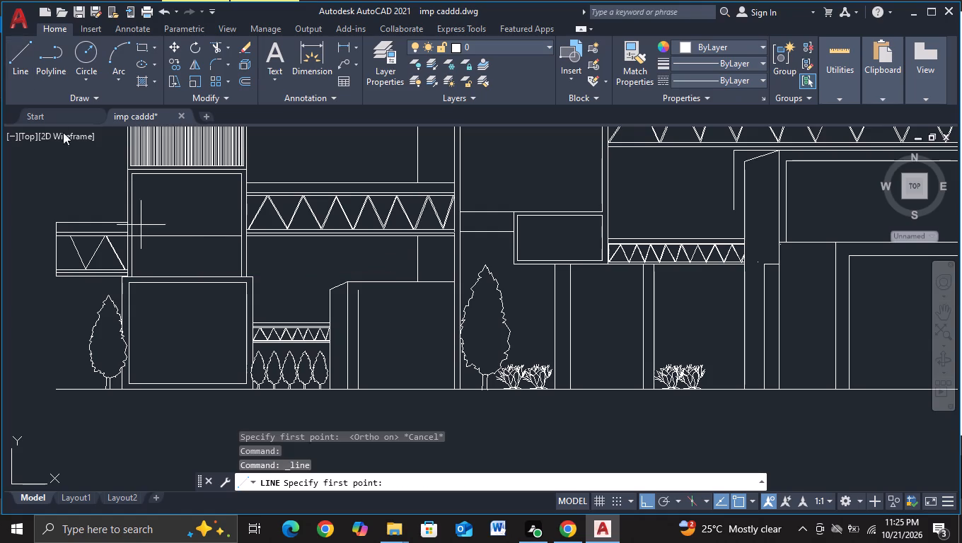
scroll(166, 229, up, 2)
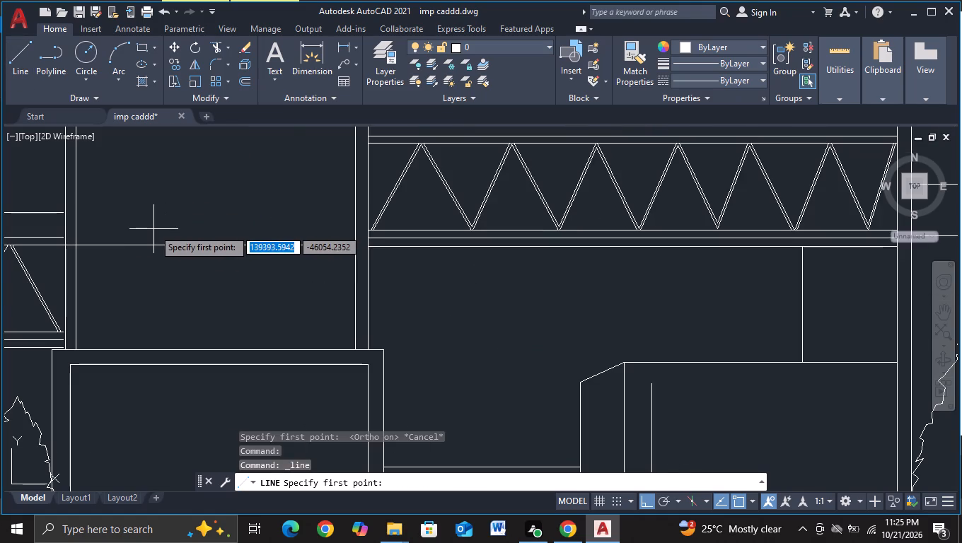
click(146, 218)
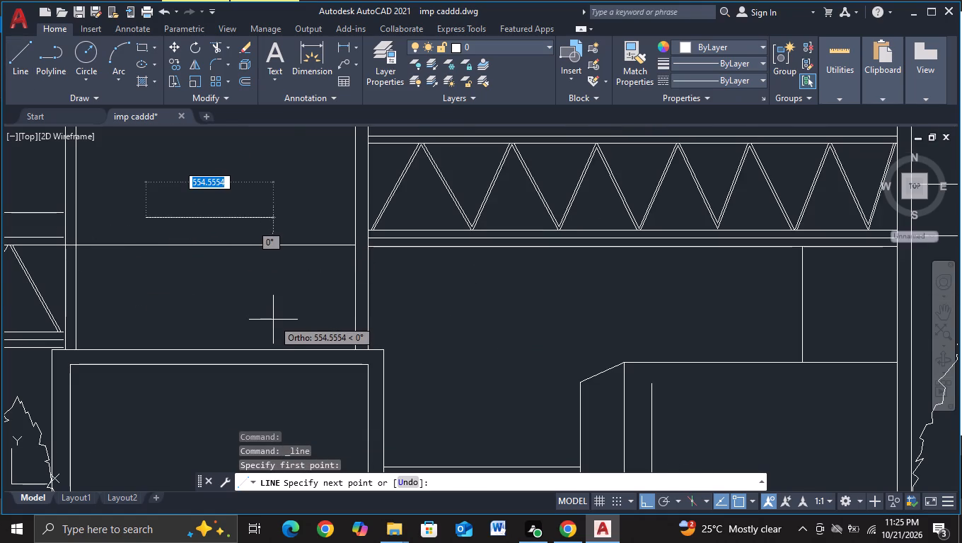
key(F8)
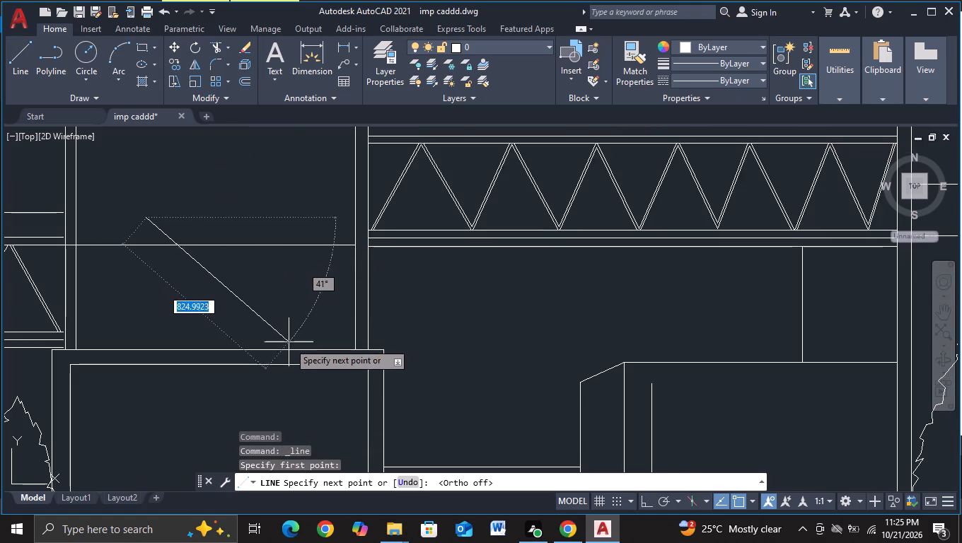
key(F3)
click(291, 349)
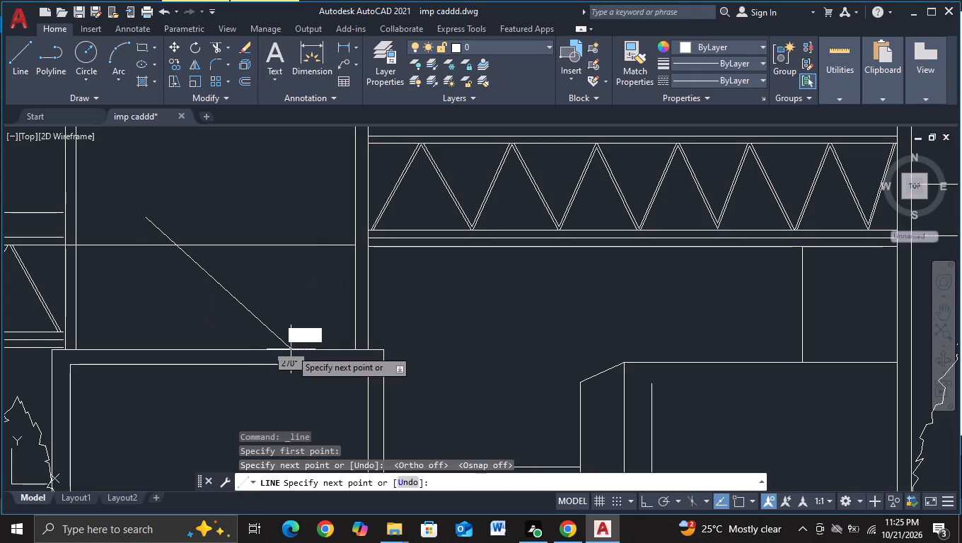
middle_drag(246, 375, 277, 238)
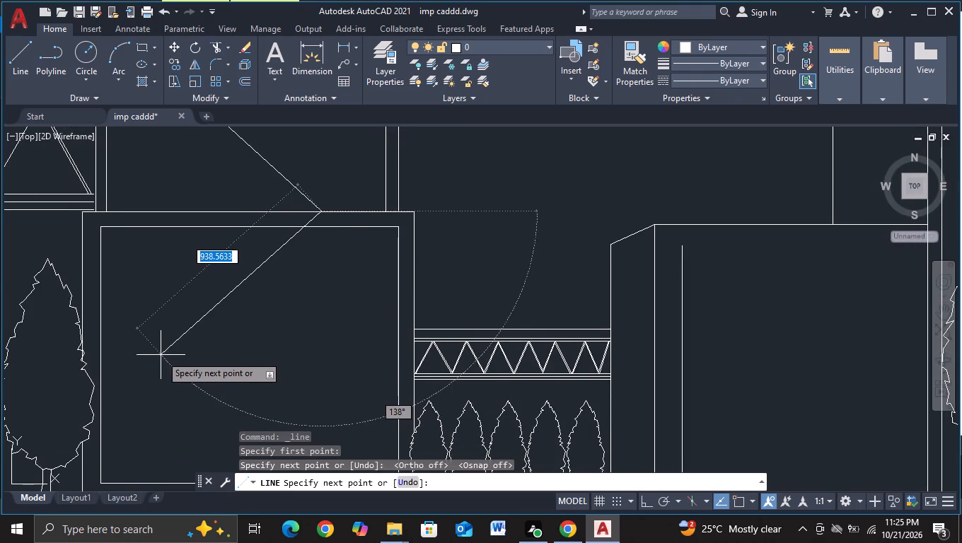
key(Escape)
Delete the diagonal line inside the box beneath the slatted panel.
scroll(202, 333, down, 1)
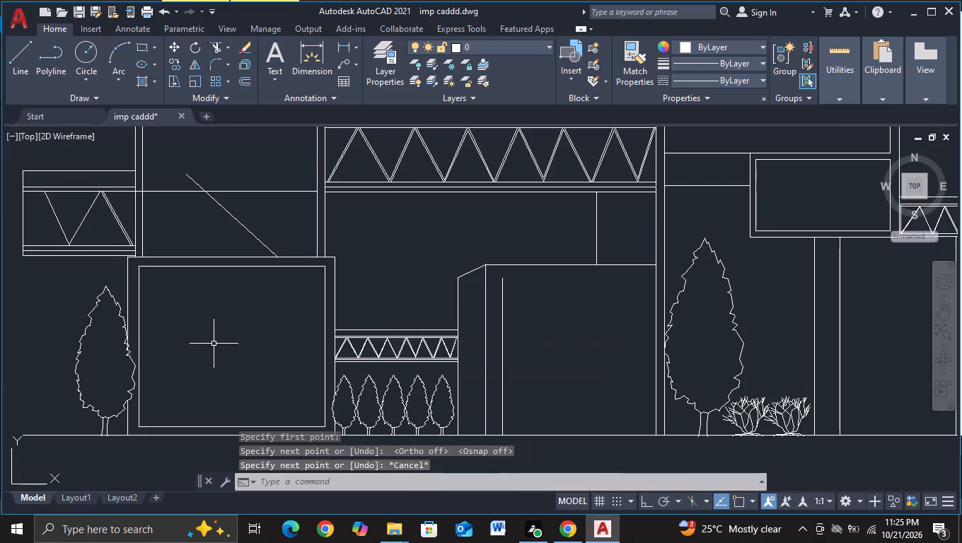
middle_drag(236, 358, 266, 374)
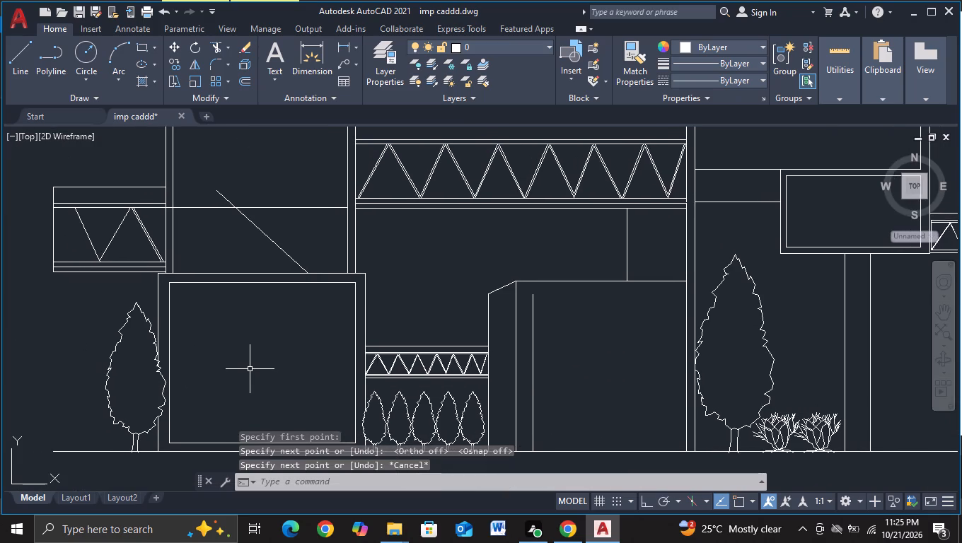
scroll(248, 368, down, 1)
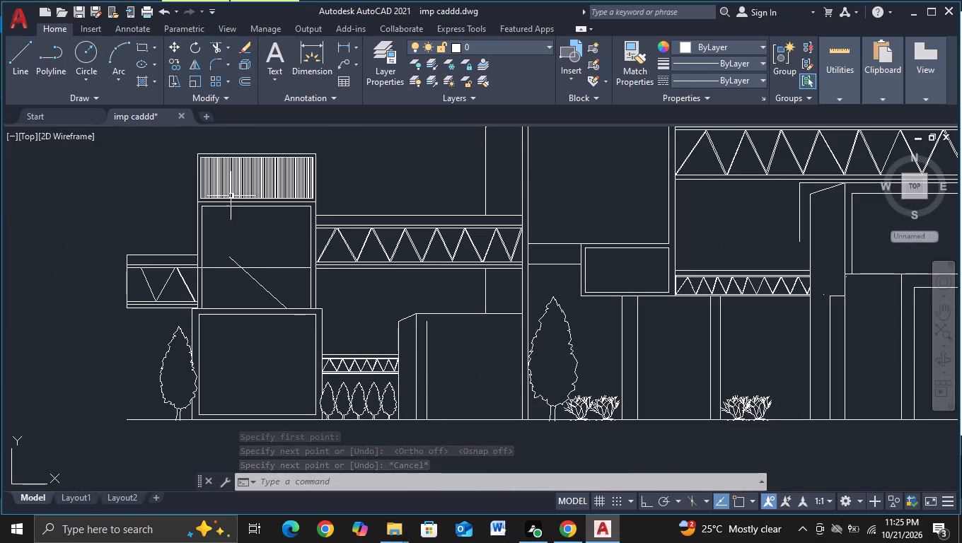
click(270, 293)
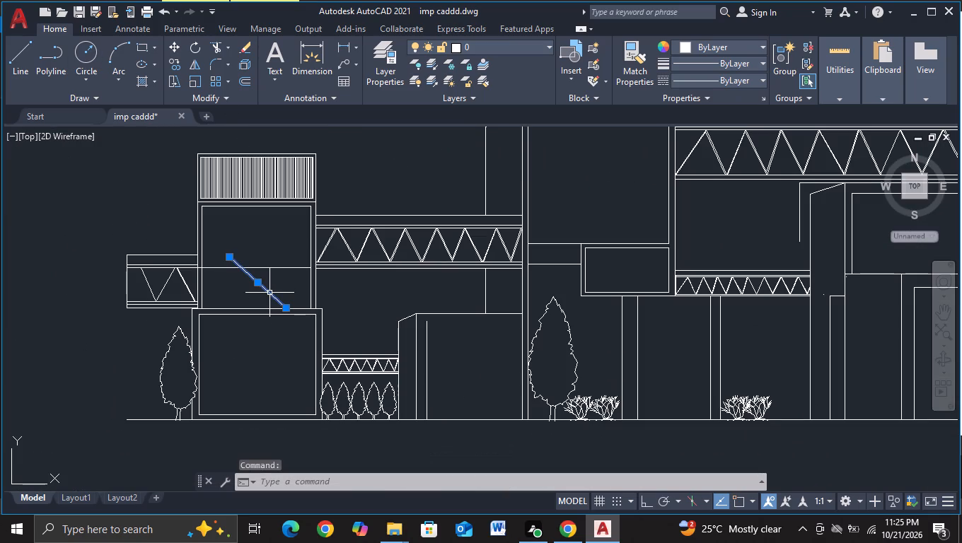
key(Insert)
key(Escape)
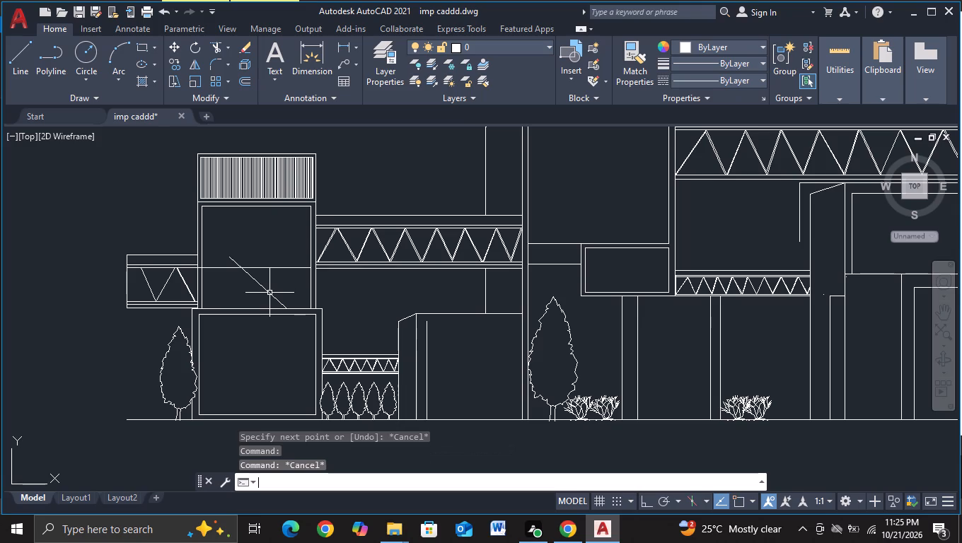
click(270, 293)
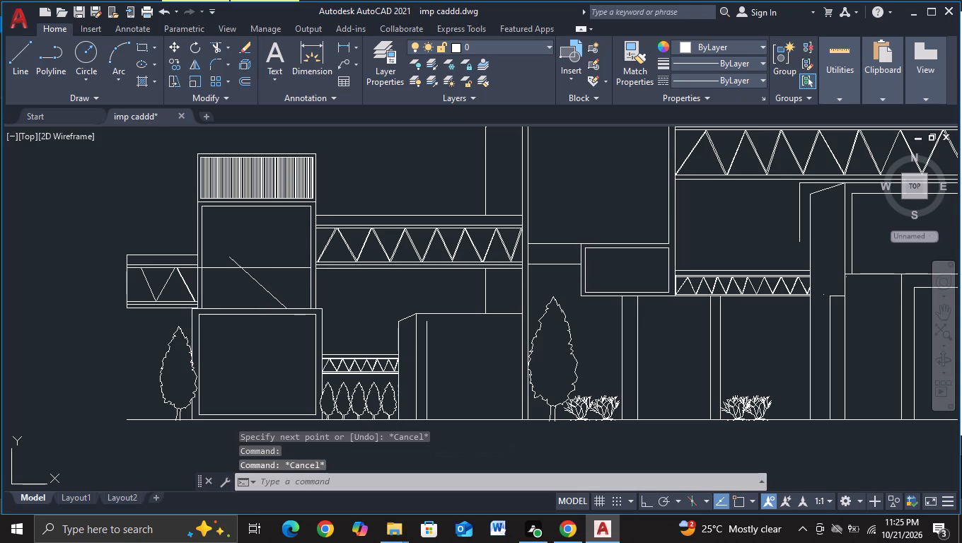
click(260, 288)
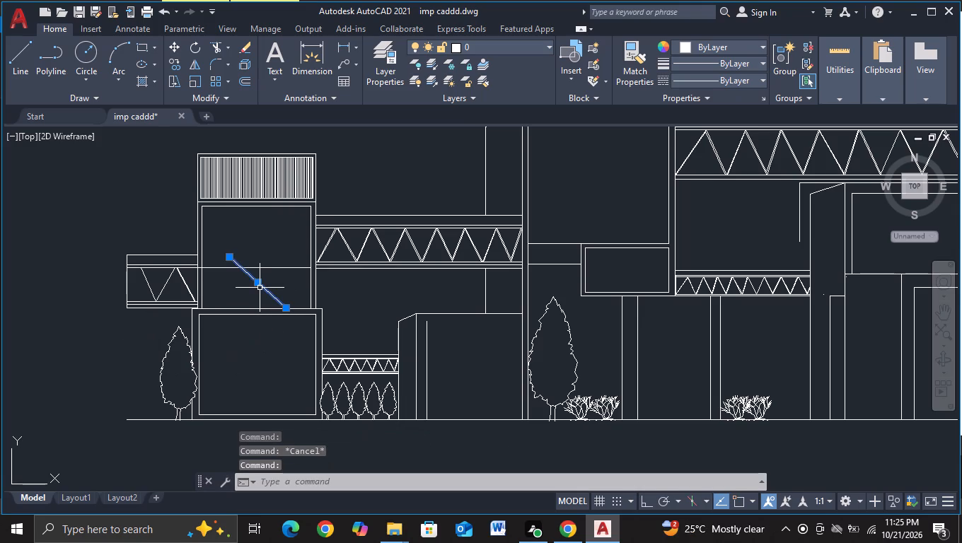
key(Delete)
key(Escape)
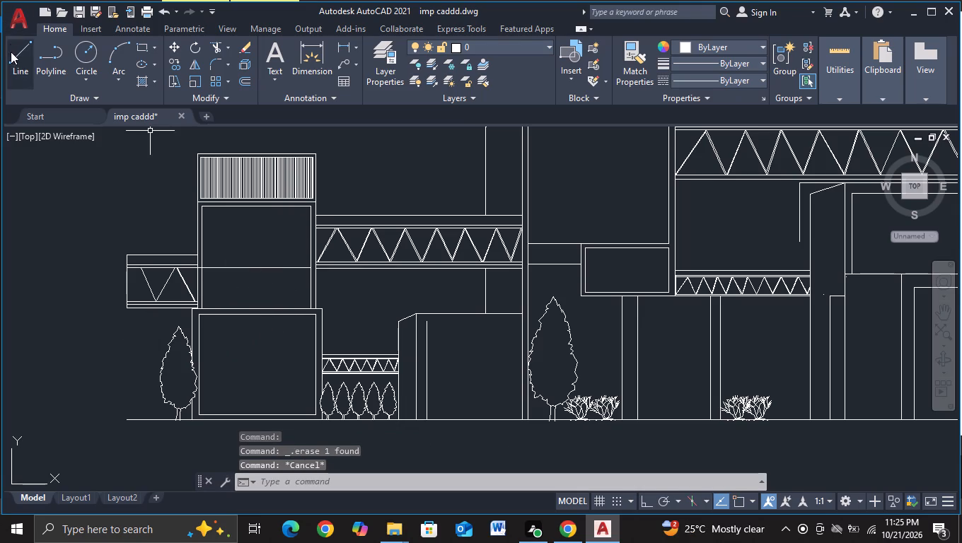
Draw a two-segment zigzag line sloping from the upper box's inner left side down into the lower box, doubling back toward its lower left.
click(11, 52)
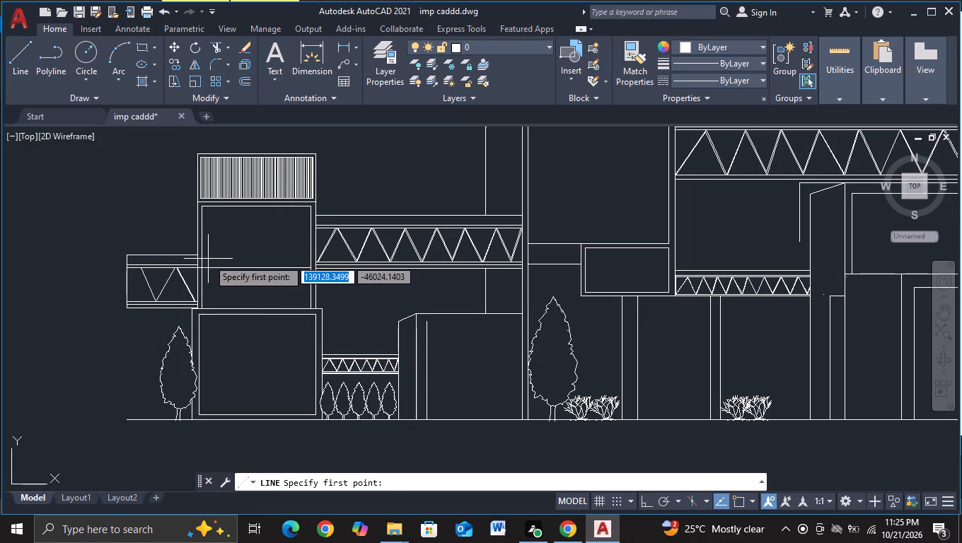
click(208, 259)
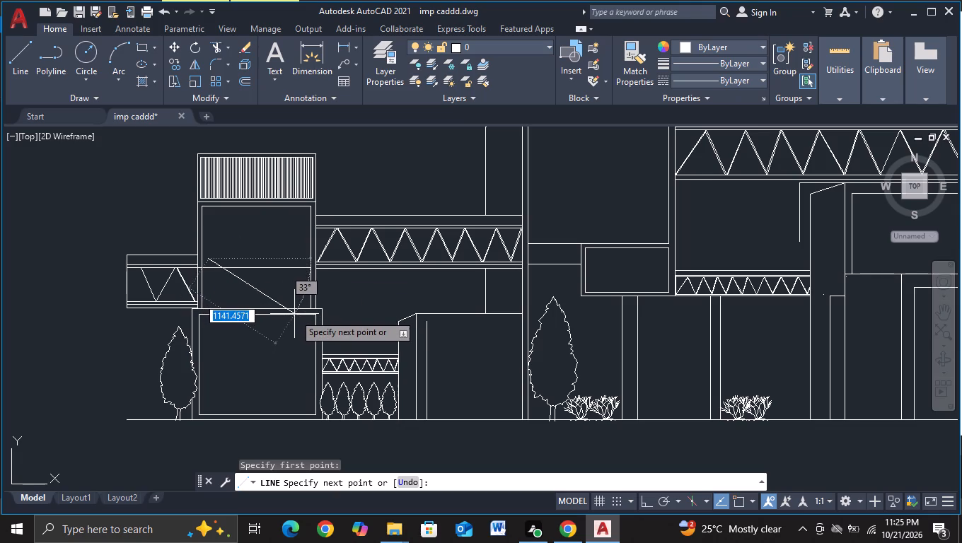
click(296, 320)
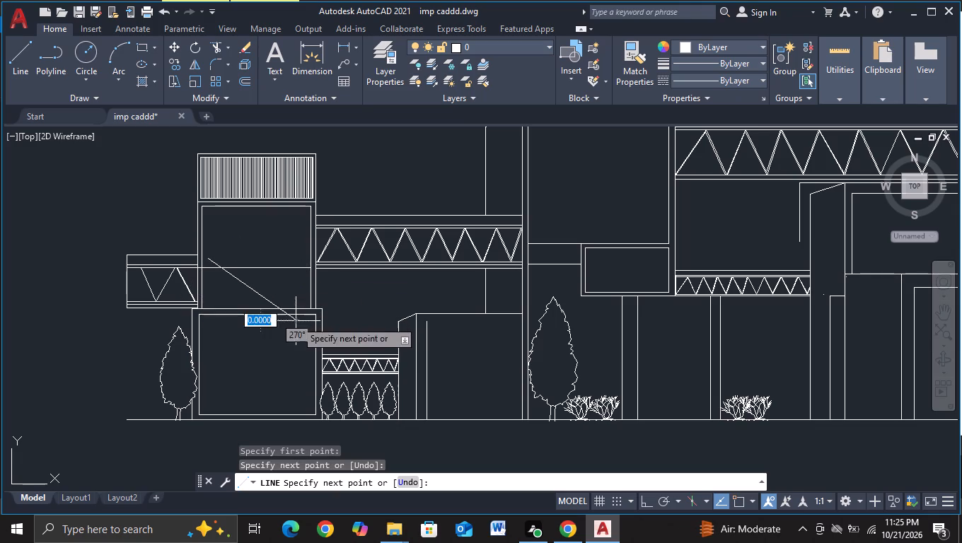
click(228, 393)
key(Escape)
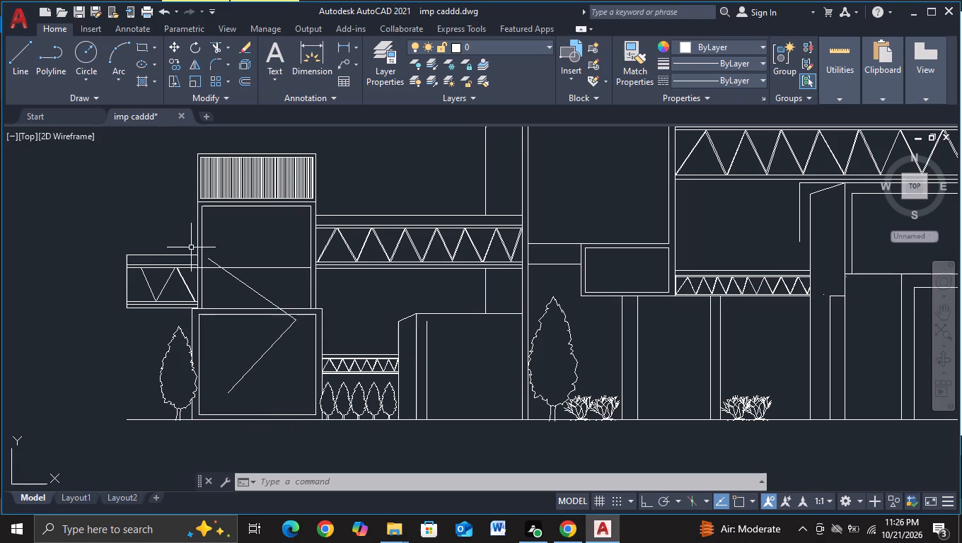
Copy the upper box's horizontal line once just below itself and twice into the lower box, the lowest about 1142 units down.
click(240, 269)
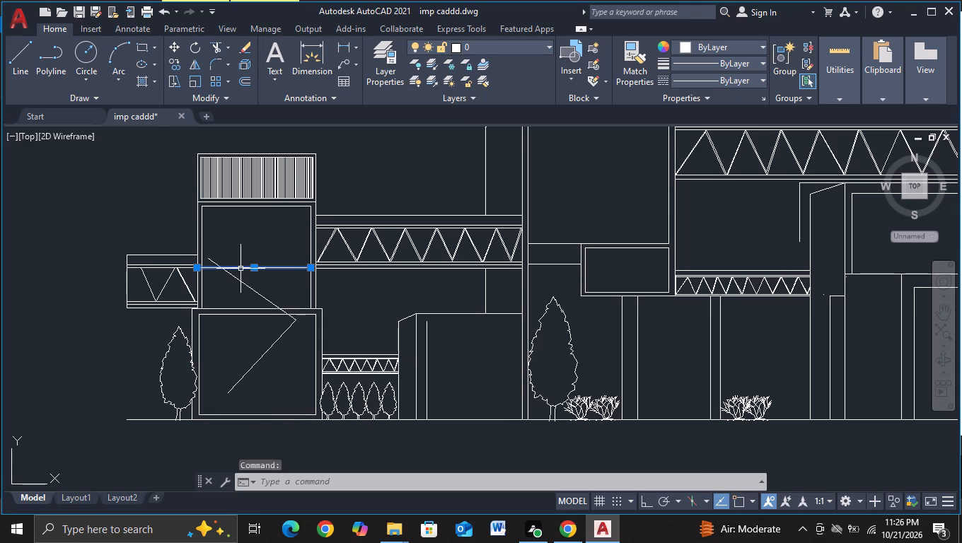
key(c)
click(263, 308)
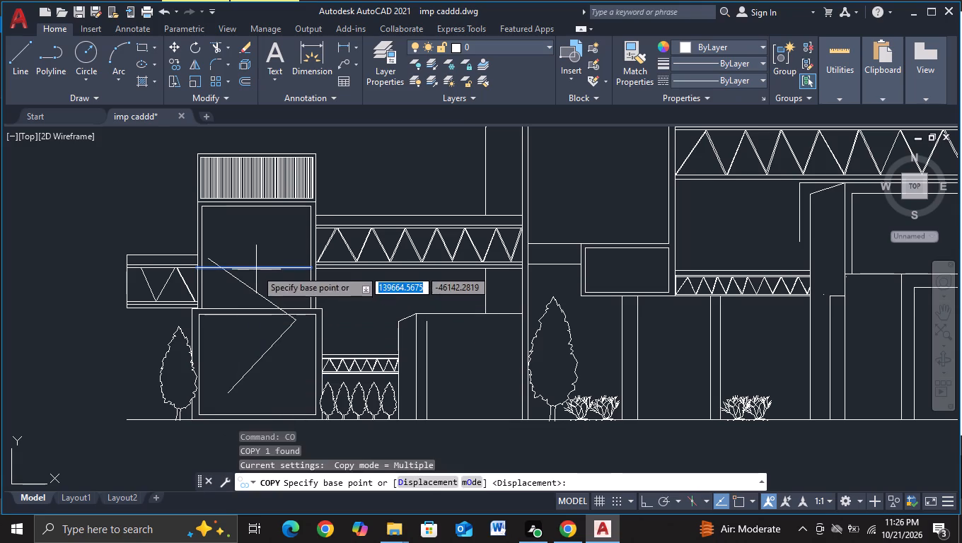
click(256, 269)
click(258, 278)
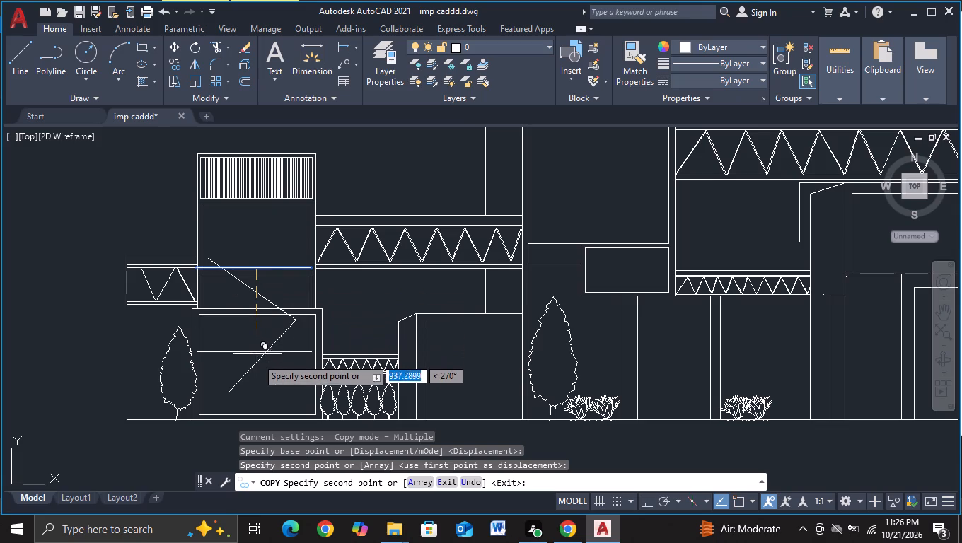
click(256, 364)
click(255, 372)
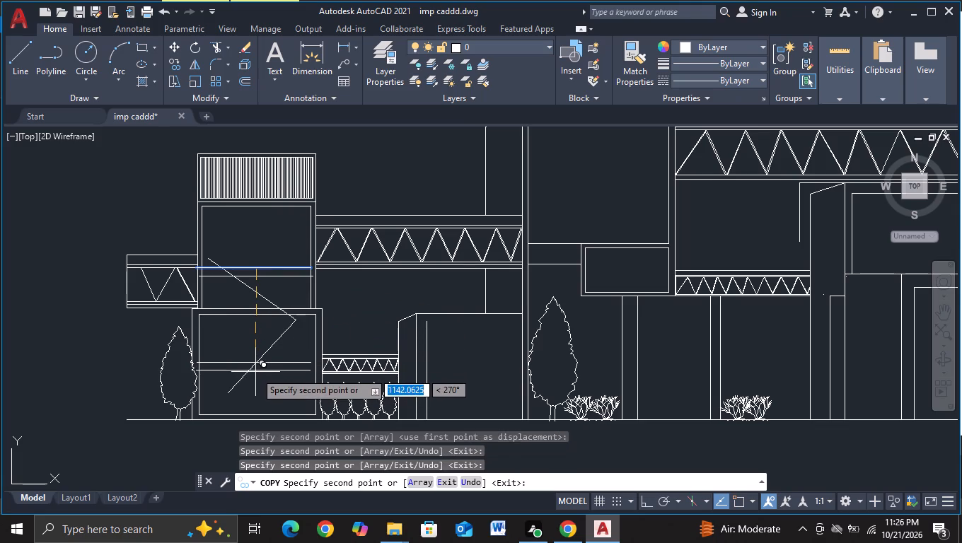
key(Escape)
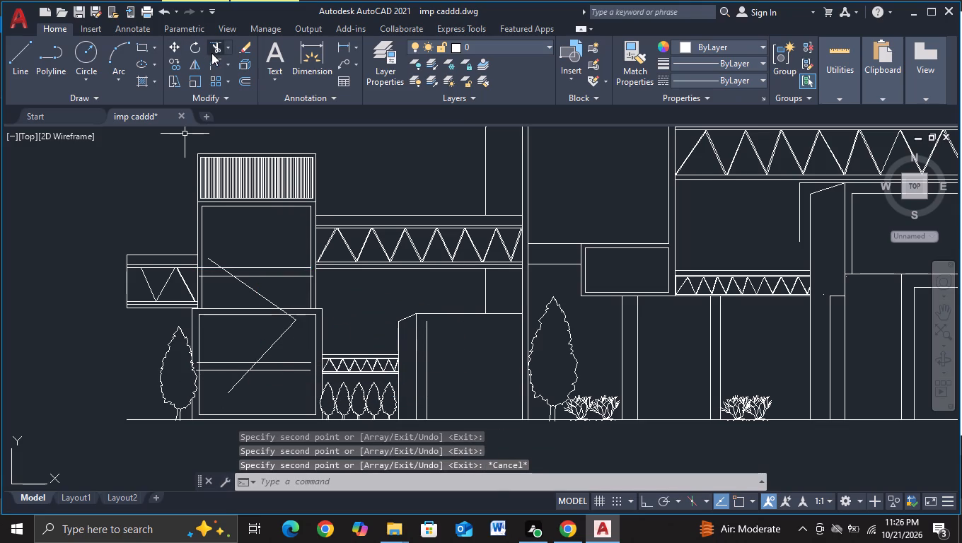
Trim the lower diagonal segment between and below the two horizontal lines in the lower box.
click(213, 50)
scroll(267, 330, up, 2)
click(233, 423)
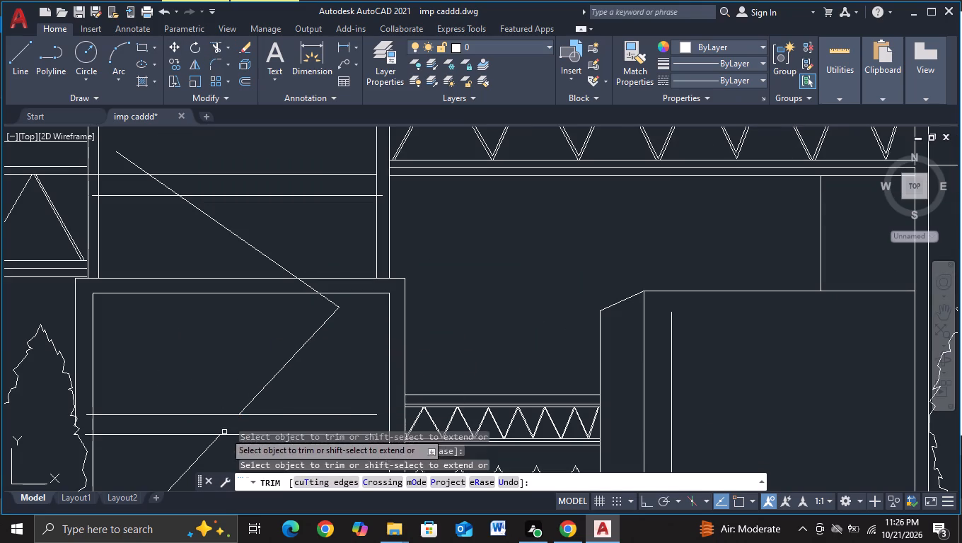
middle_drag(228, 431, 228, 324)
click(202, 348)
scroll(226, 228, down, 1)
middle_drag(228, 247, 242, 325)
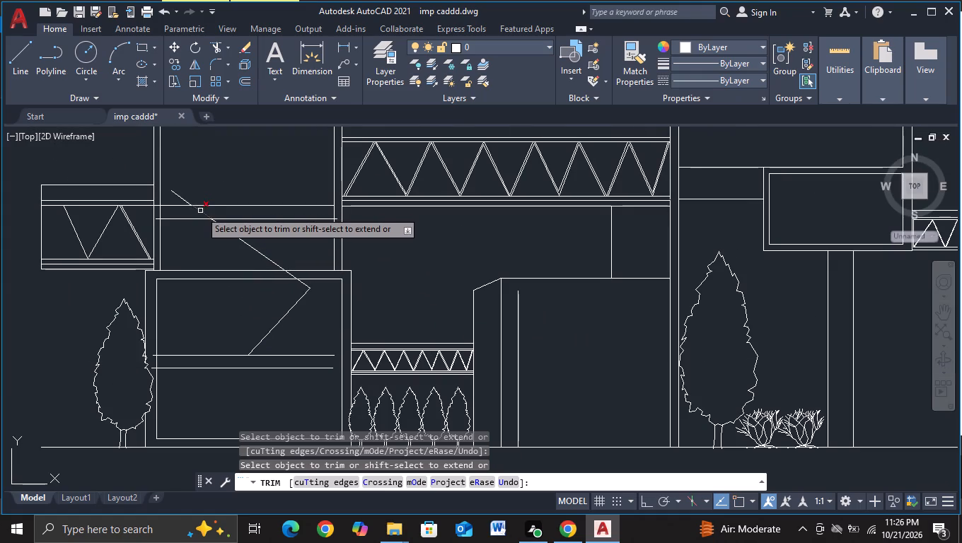
Trim the upper diagonal between and above the upper box's two horizontal lines and below the lower box's top edge.
click(200, 211)
drag(179, 199, 219, 185)
scroll(221, 185, down, 1)
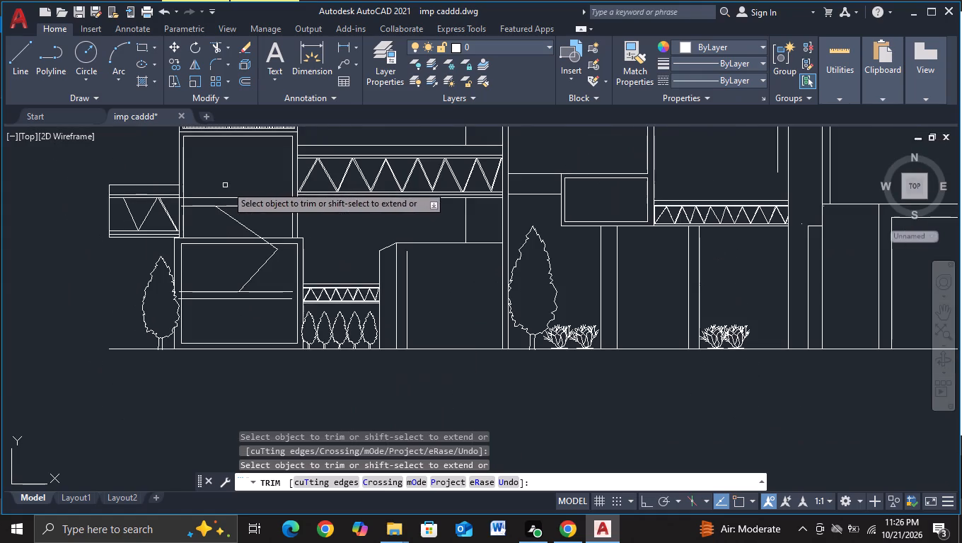
middle_drag(243, 188, 228, 202)
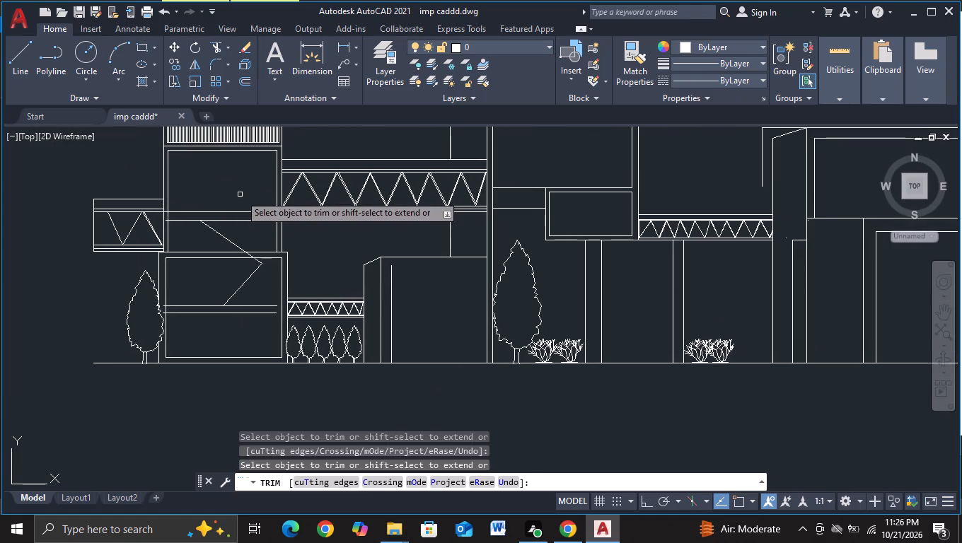
scroll(253, 270, up, 2)
click(245, 235)
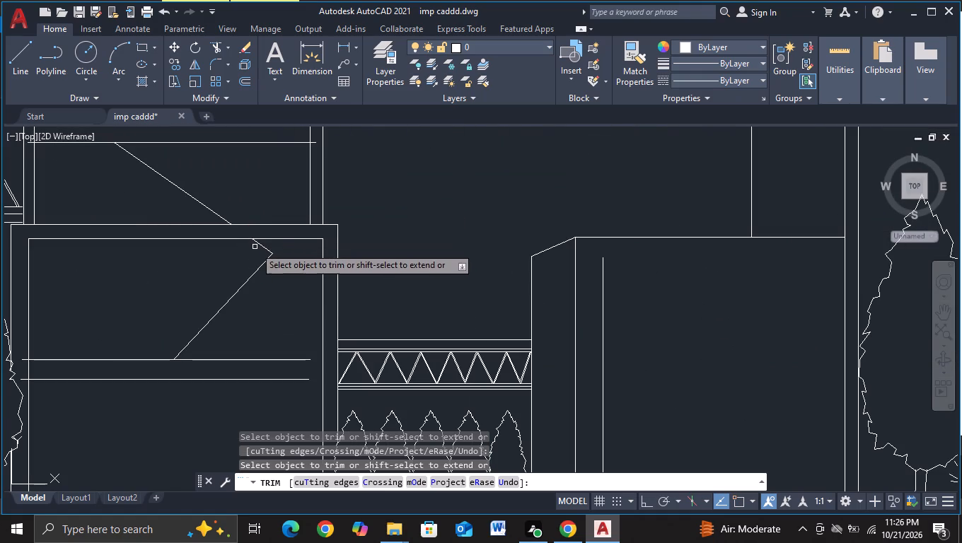
click(261, 245)
key(Escape)
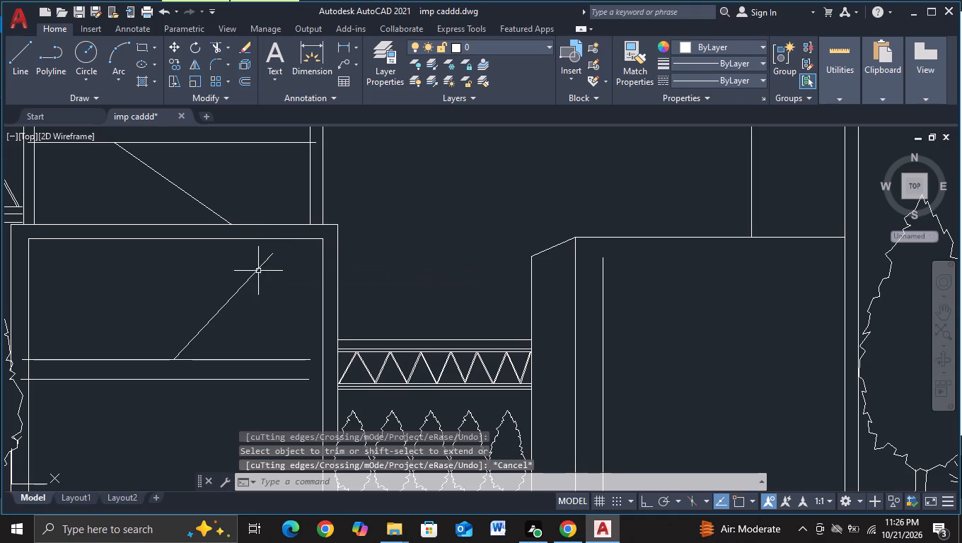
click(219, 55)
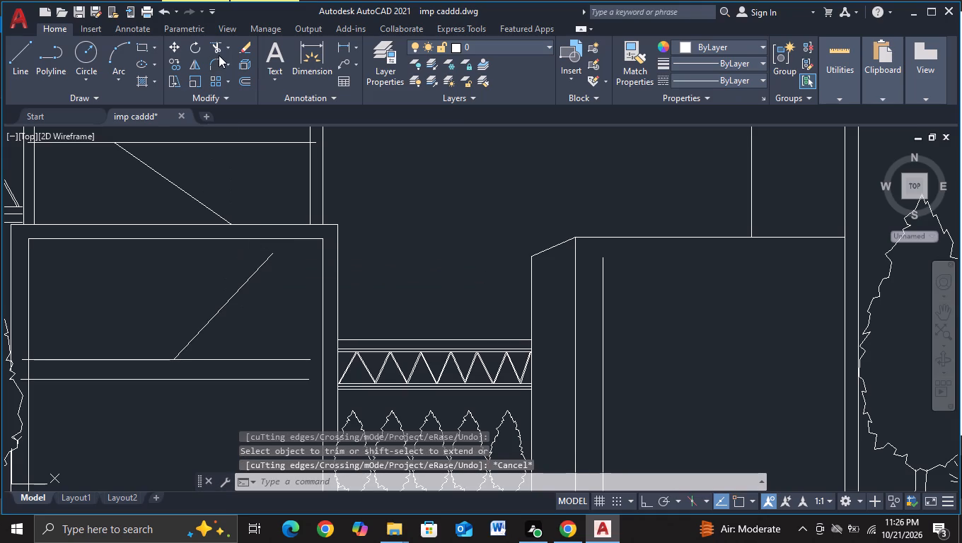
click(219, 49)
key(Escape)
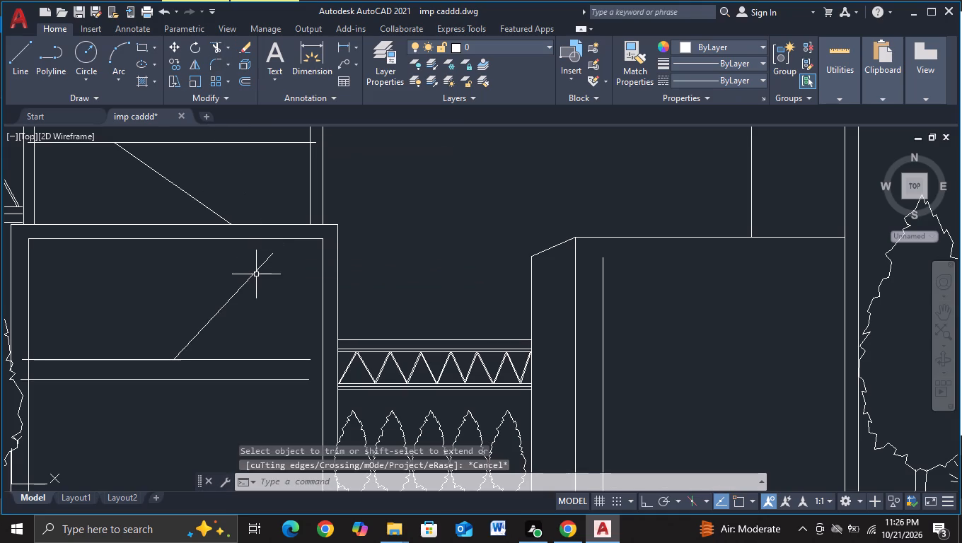
Delete the remaining diagonal segment inside the lower box.
click(255, 272)
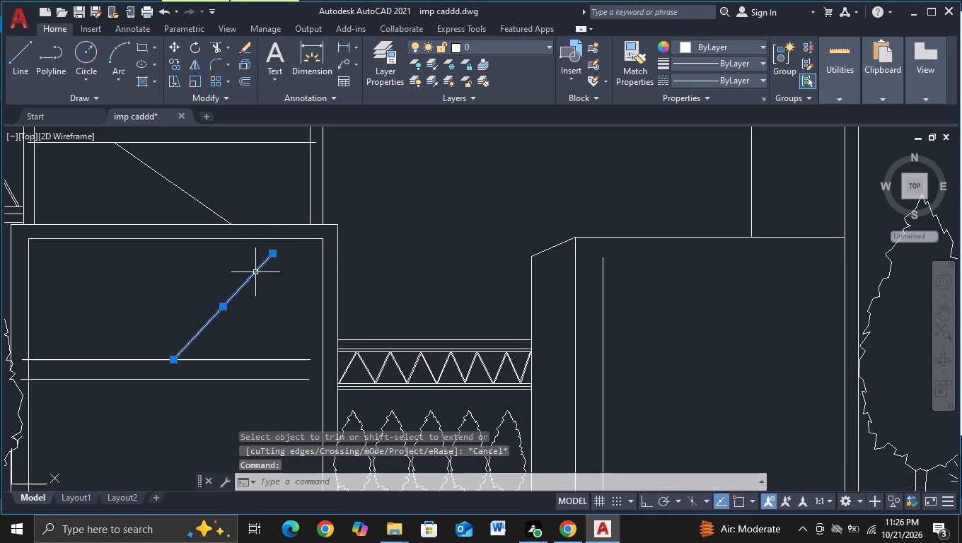
key(Delete)
key(Escape)
With object snap on, draw a diagonal from the lower box's bottom-left inner corner to the right end of its upper horizontal line.
click(12, 82)
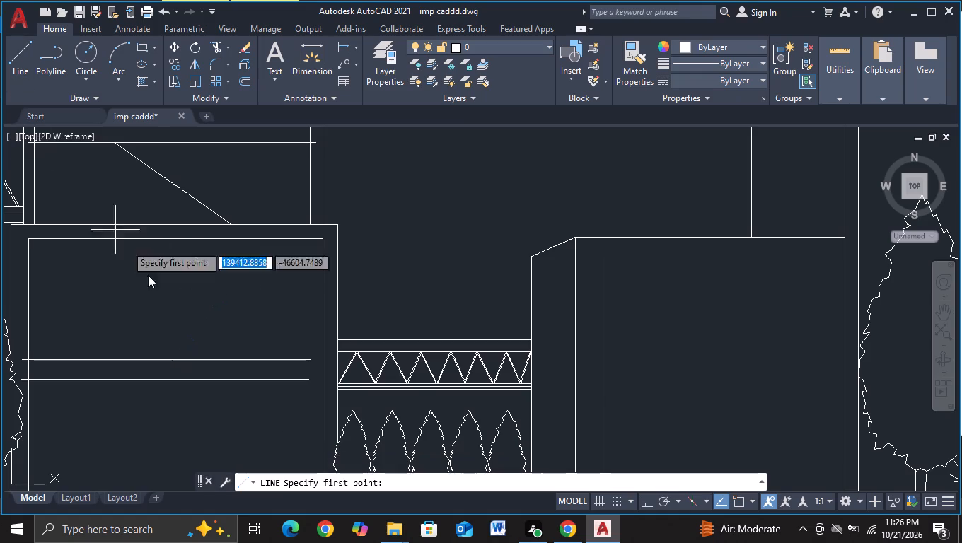
scroll(175, 340, down, 1)
middle_drag(177, 335, 183, 271)
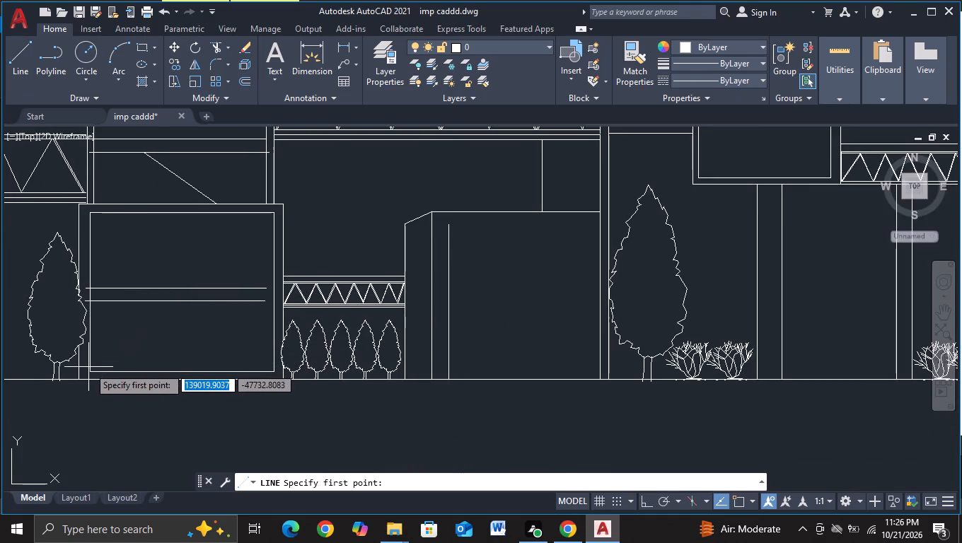
key(F3)
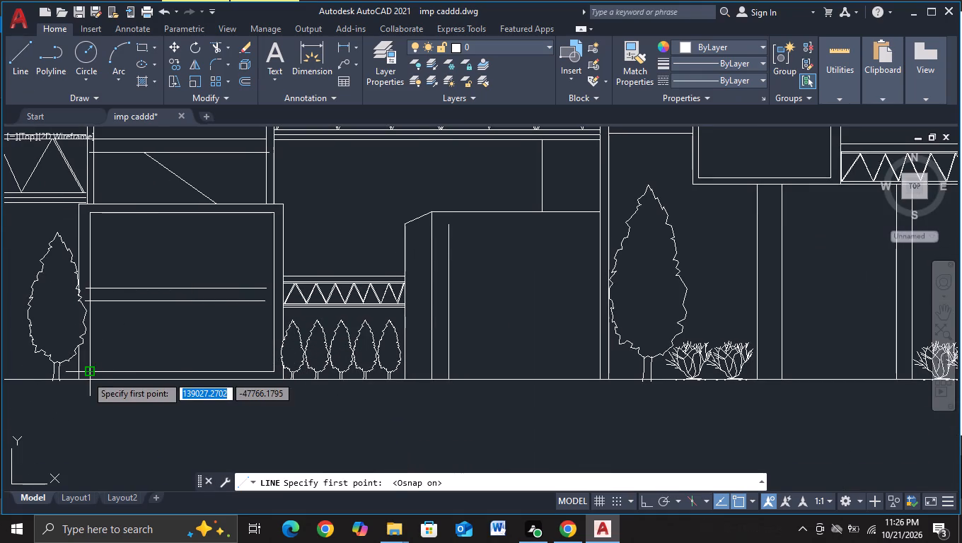
click(86, 370)
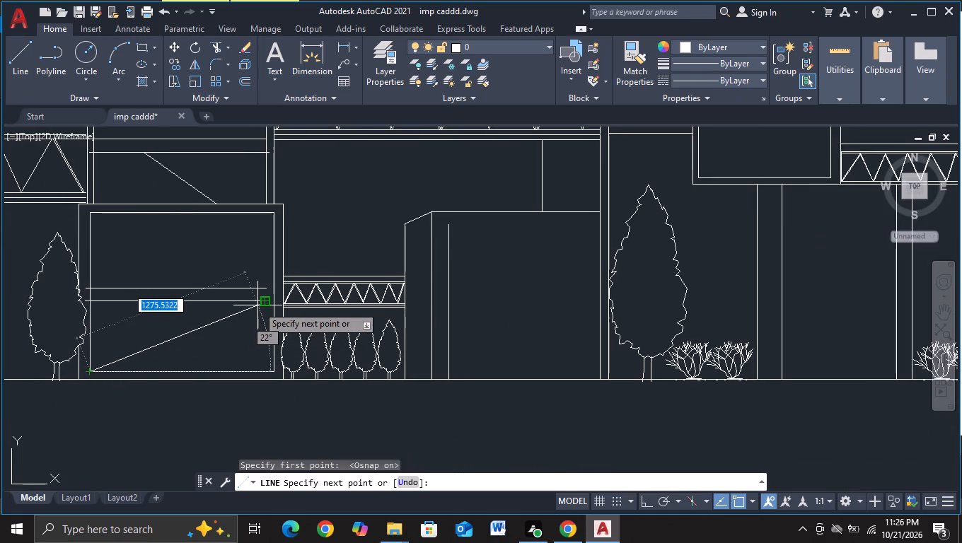
click(262, 292)
key(Escape)
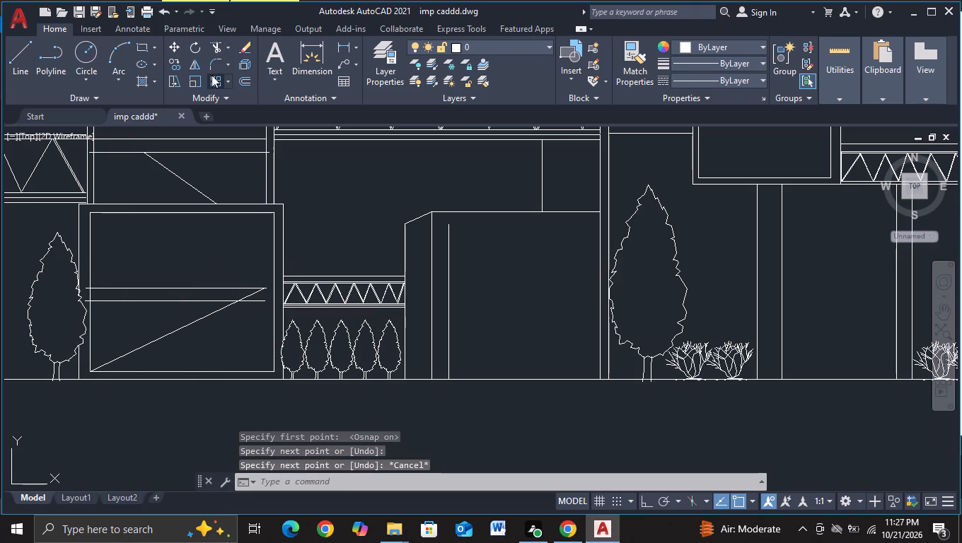
Extend the lower box's two horizontal lines and the diagonal to its inner right edge.
key(e)
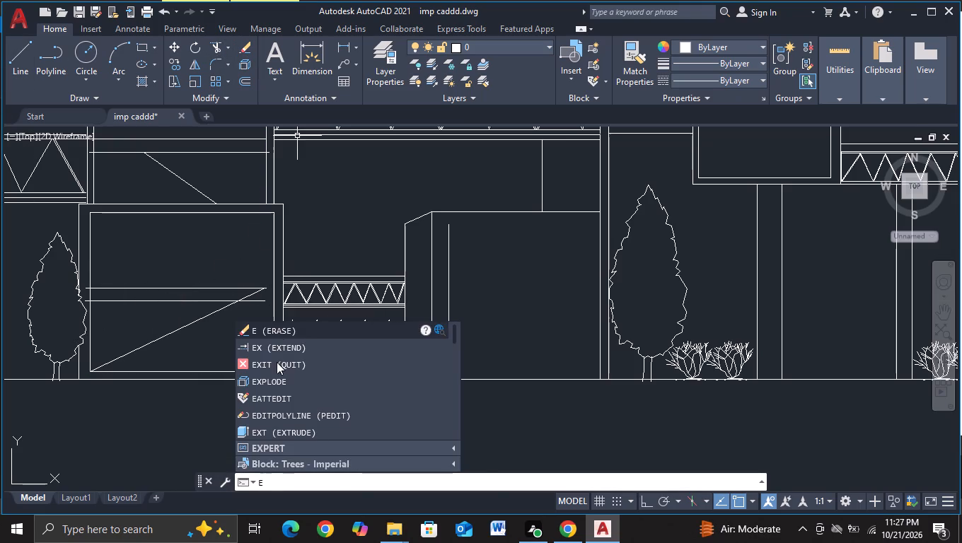
click(279, 349)
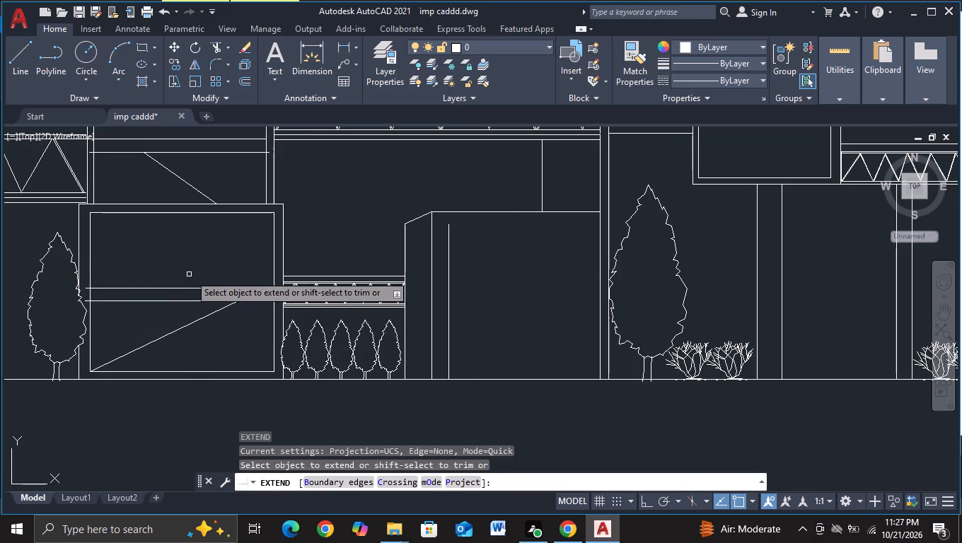
scroll(258, 292, up, 2)
drag(262, 277, 262, 286)
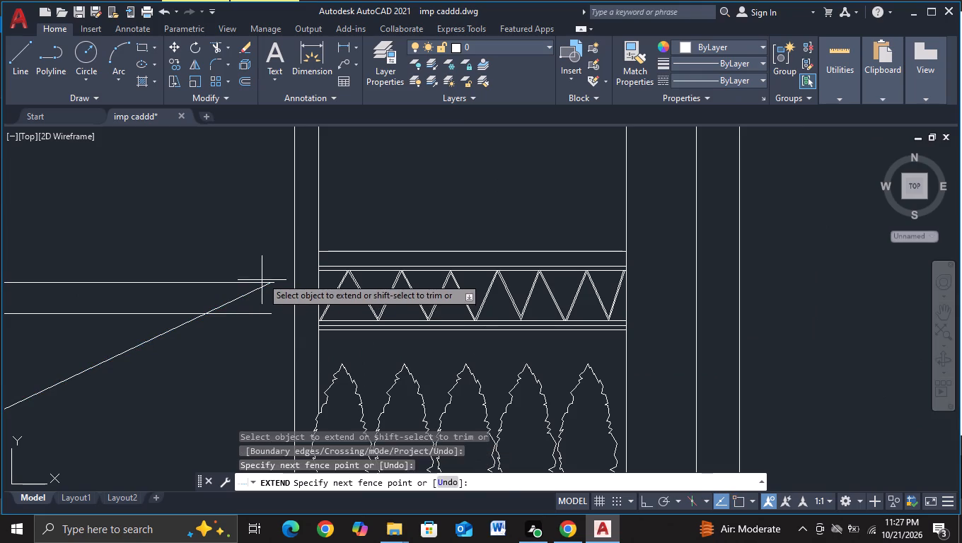
drag(262, 286, 261, 334)
Trim the lower box's diagonal above its lower horizontal line, and trim both horizontal lines where they overhang the inner left edge.
click(209, 51)
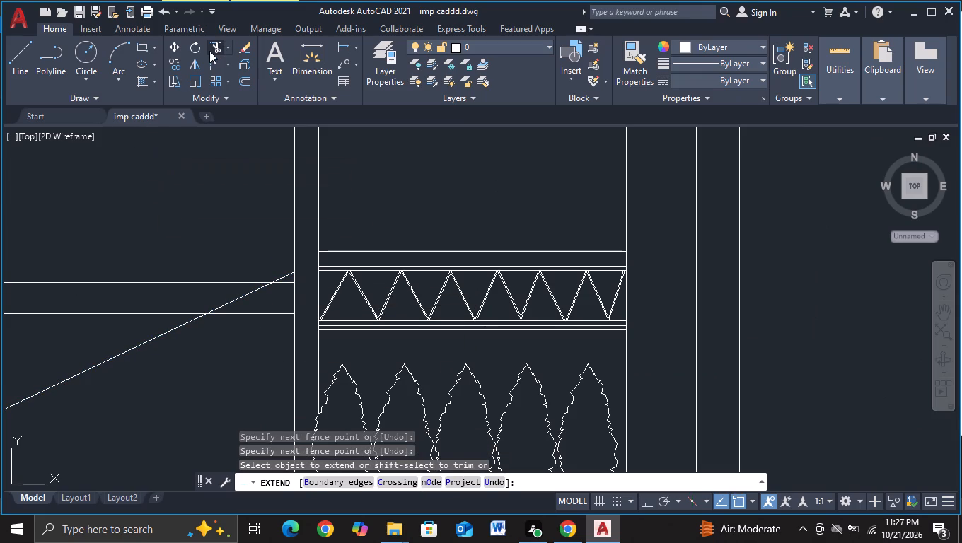
drag(236, 296, 270, 302)
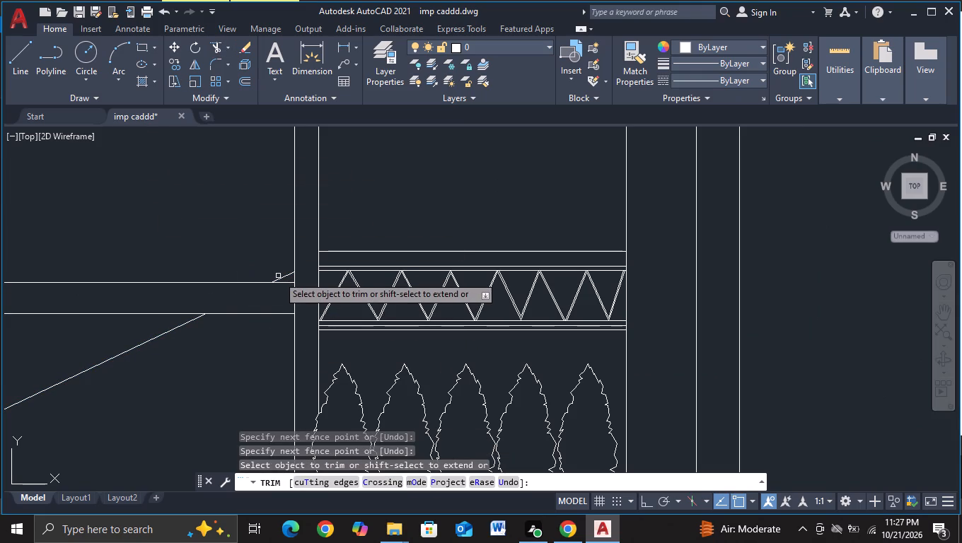
click(285, 277)
middle_drag(175, 251, 369, 239)
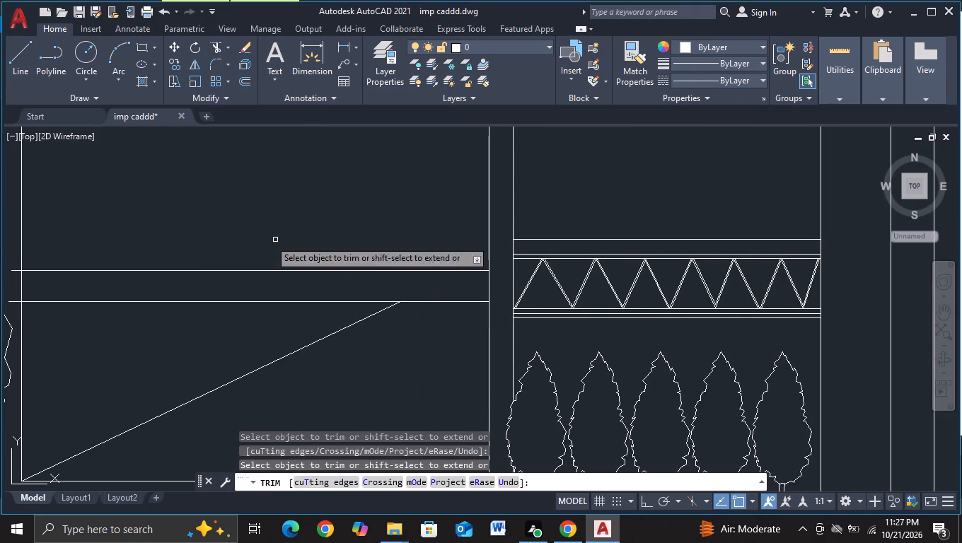
middle_drag(204, 261, 440, 261)
click(252, 273)
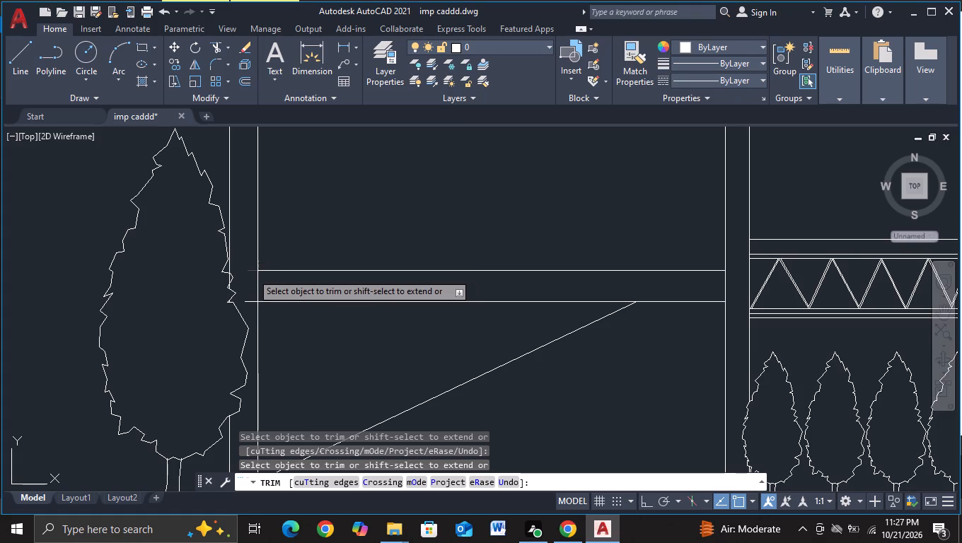
click(244, 301)
scroll(389, 215, down, 2)
key(Escape)
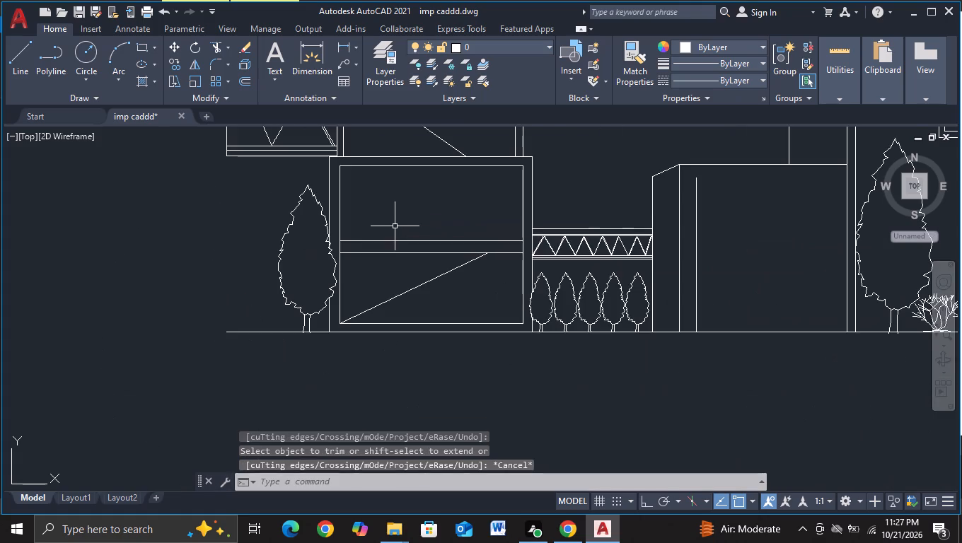
Copy the upper box's diagonal about 164 units to its left and slightly upward, making a parallel stair line.
scroll(396, 226, down, 2)
middle_click(397, 228)
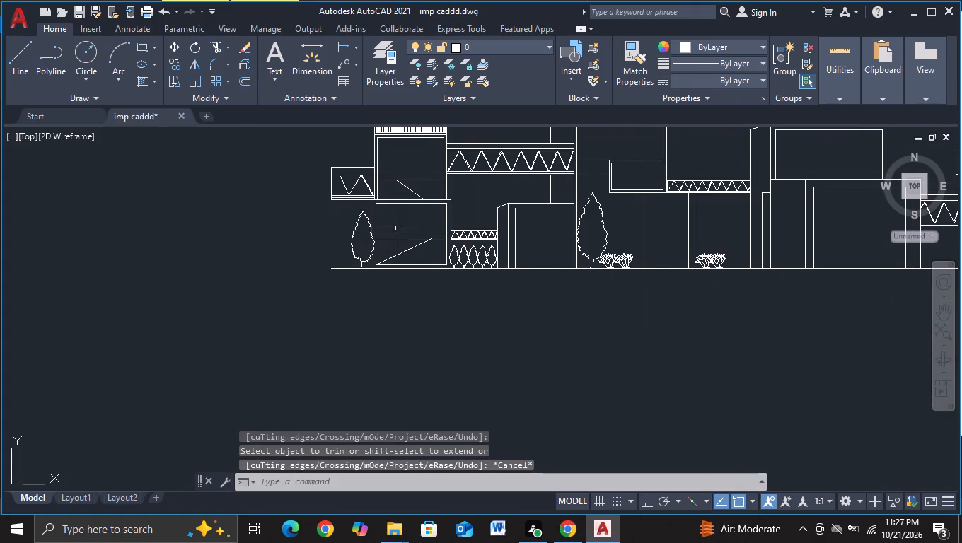
middle_drag(410, 220, 393, 254)
scroll(393, 254, up, 1)
middle_drag(398, 250, 361, 268)
scroll(369, 263, up, 1)
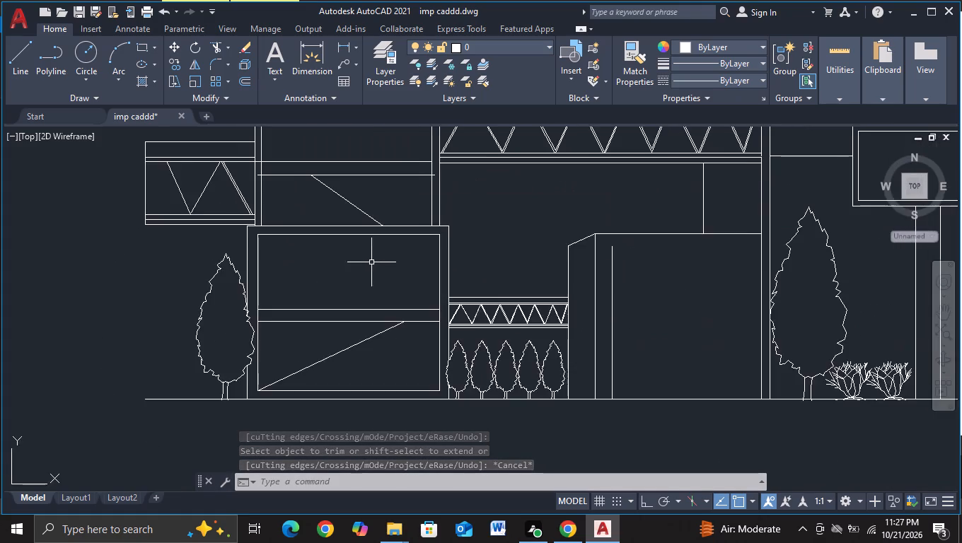
middle_drag(371, 270, 360, 286)
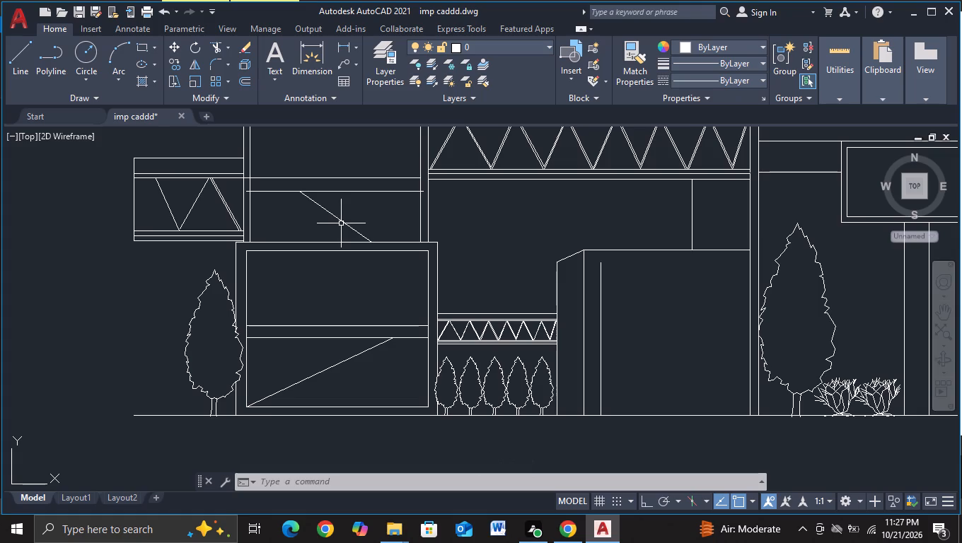
click(342, 218)
key(c)
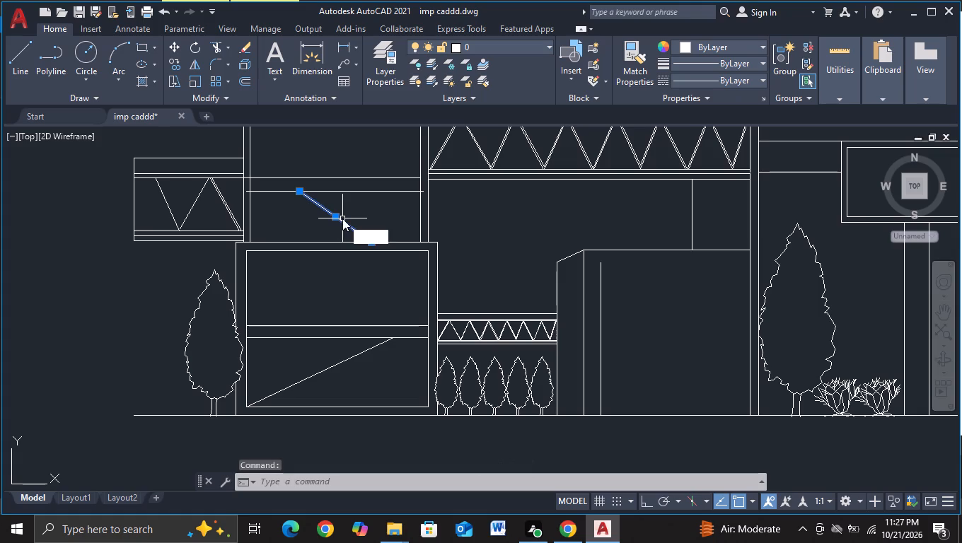
click(389, 262)
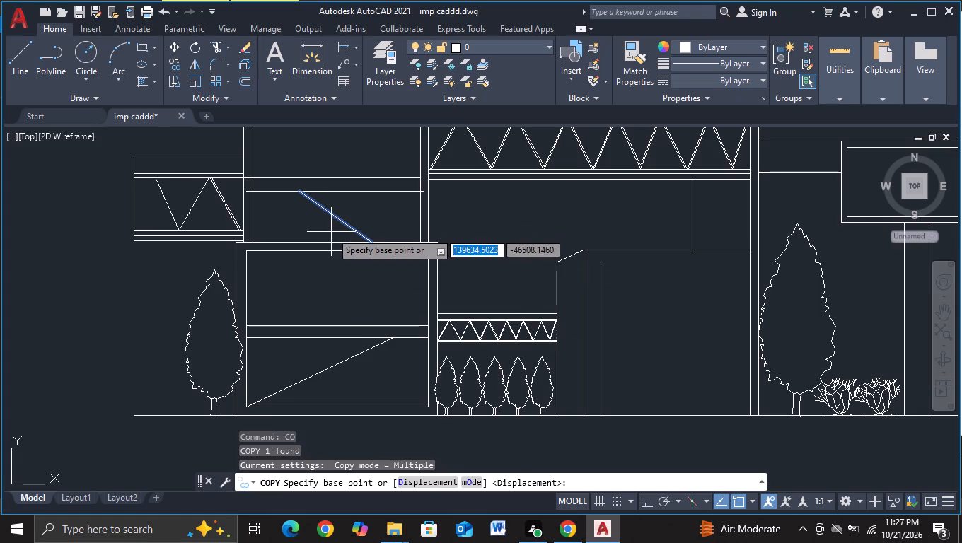
click(334, 226)
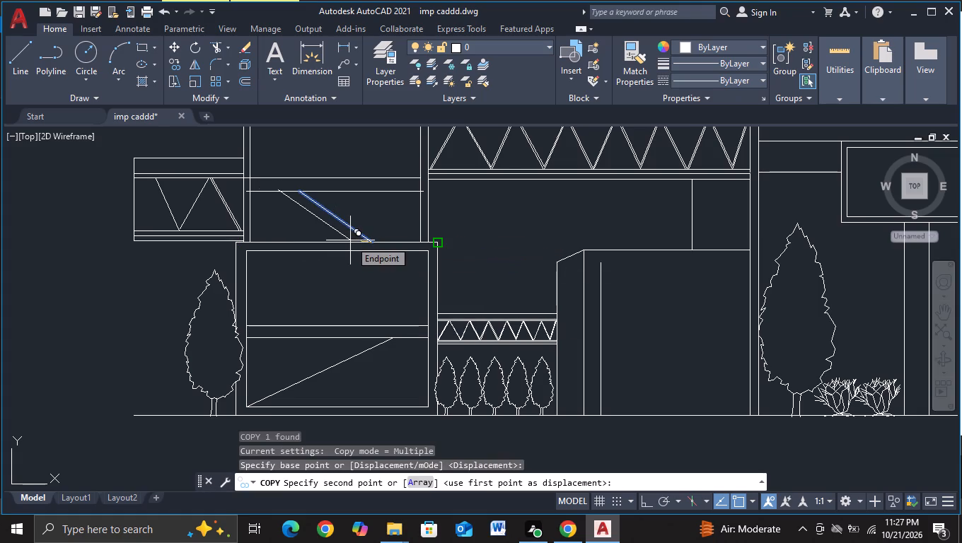
key(F8)
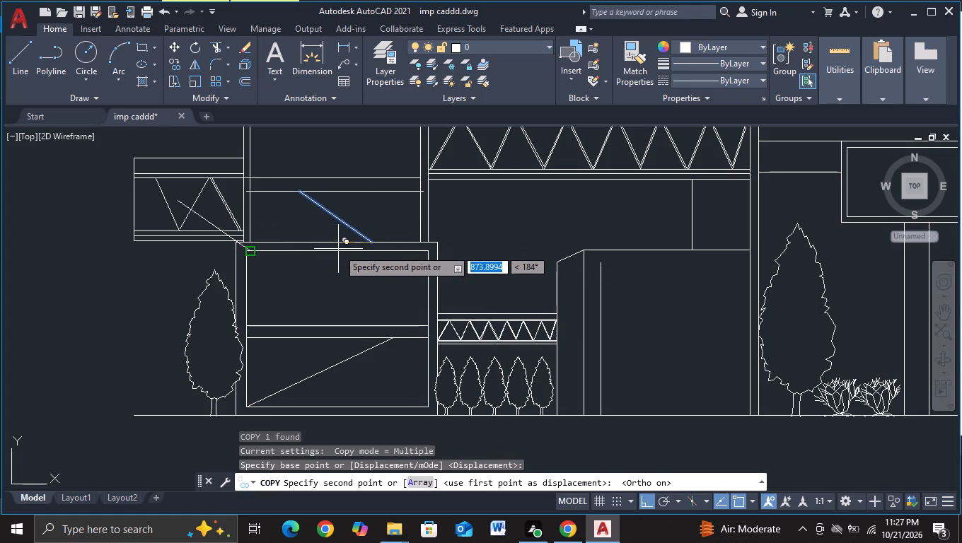
key(F8)
scroll(340, 248, up, 2)
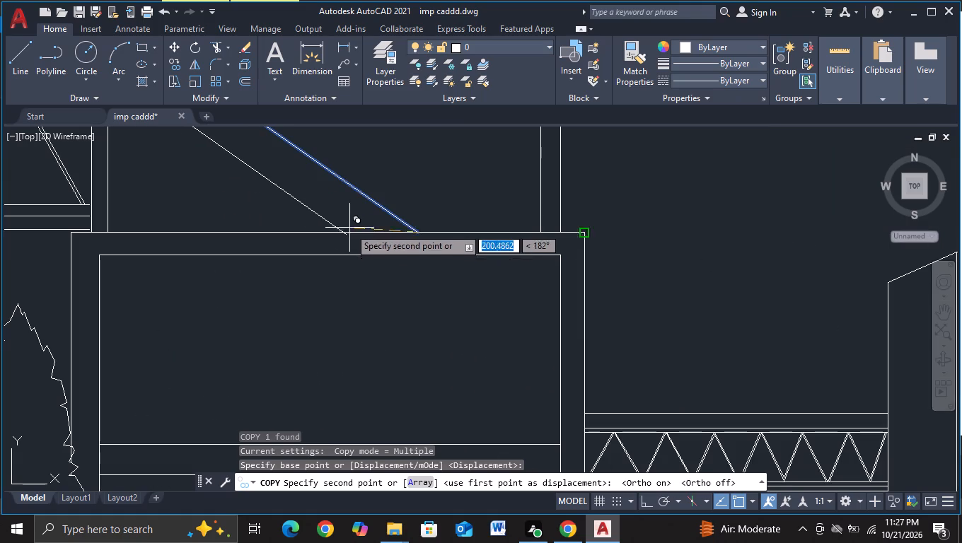
click(360, 221)
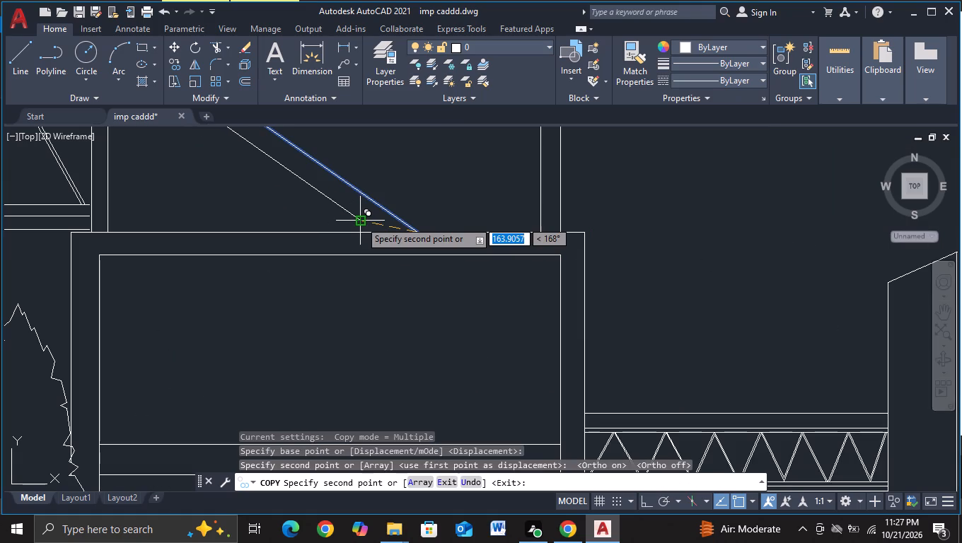
key(Escape)
Trim the copied diagonal above the upper box's lower horizontal line, and both horizontal lines' overhangs past the inner left edge.
scroll(372, 252, down, 1)
middle_drag(373, 291, 386, 318)
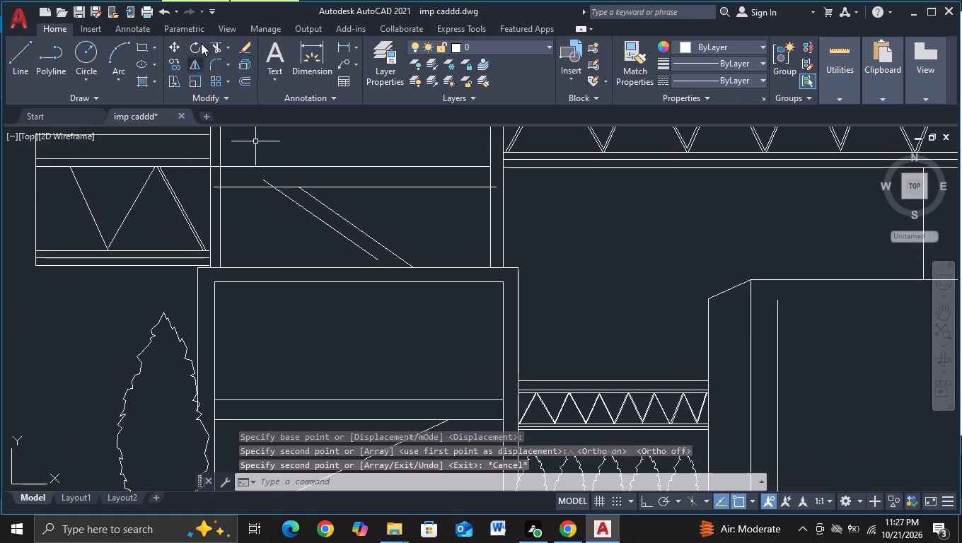
click(215, 41)
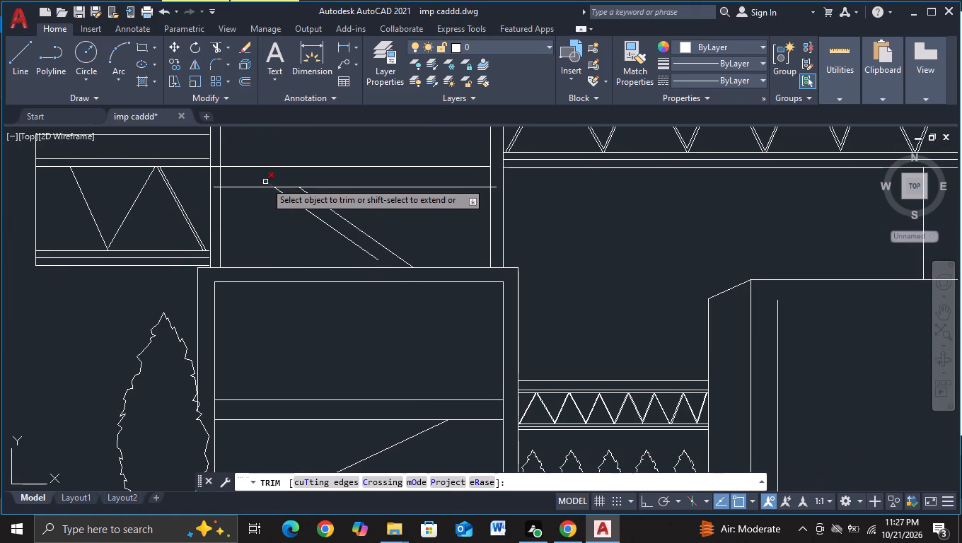
click(265, 182)
click(218, 186)
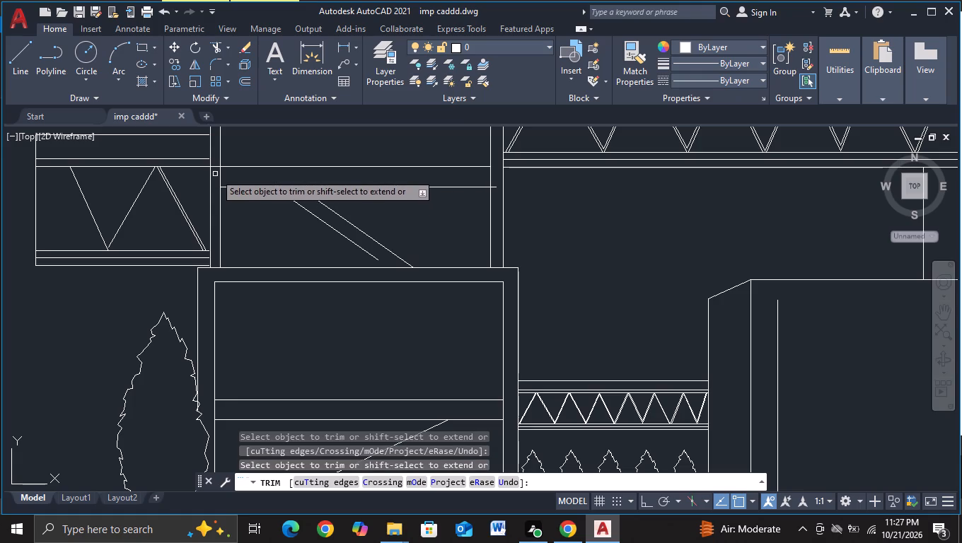
click(214, 168)
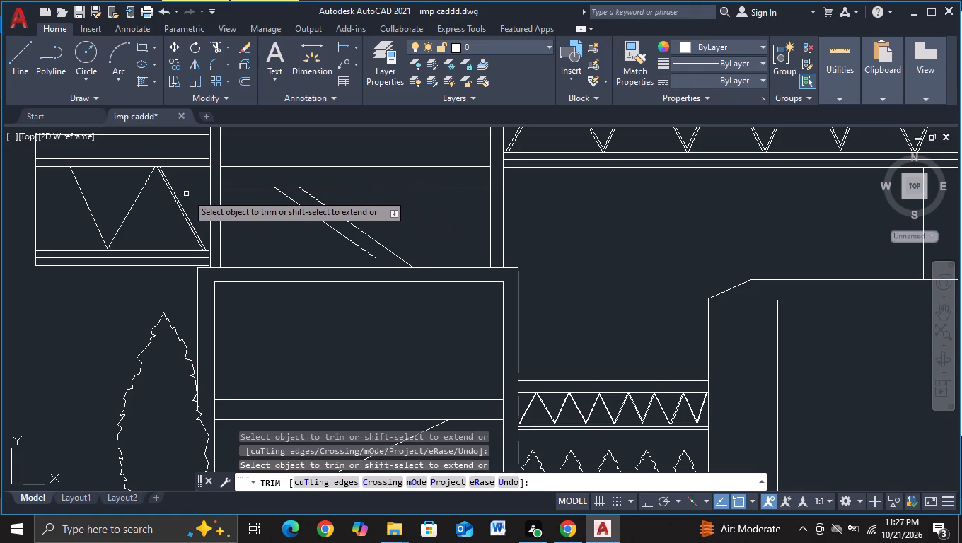
key(Escape)
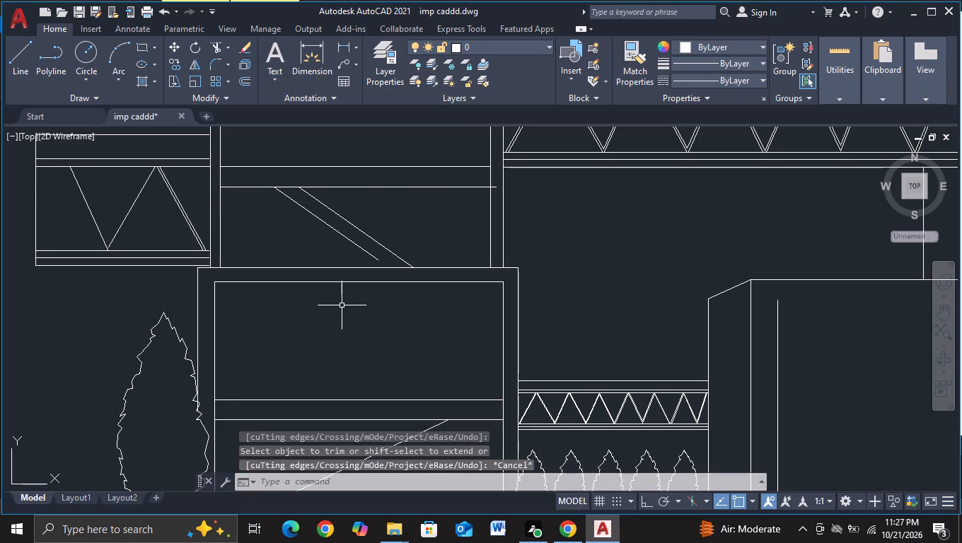
Extend the copied diagonal in the upper box down to the lower box's top edge.
key(e)
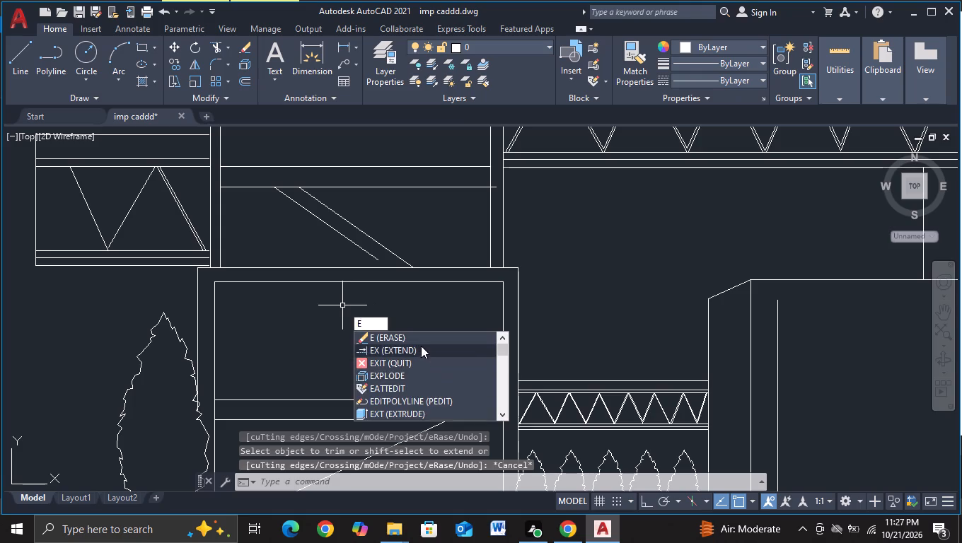
click(421, 346)
click(373, 256)
key(Escape)
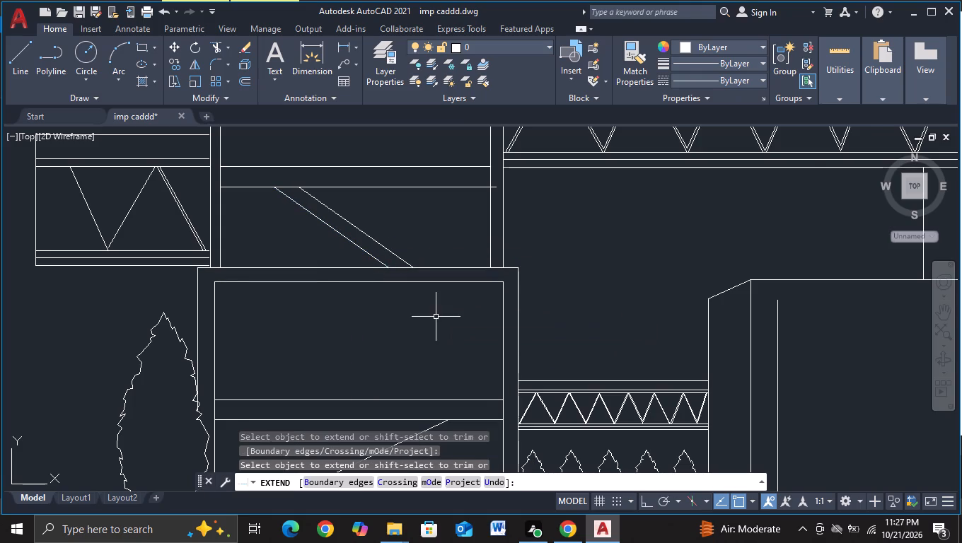
scroll(436, 317, down, 2)
middle_drag(436, 328, 424, 279)
key(Escape)
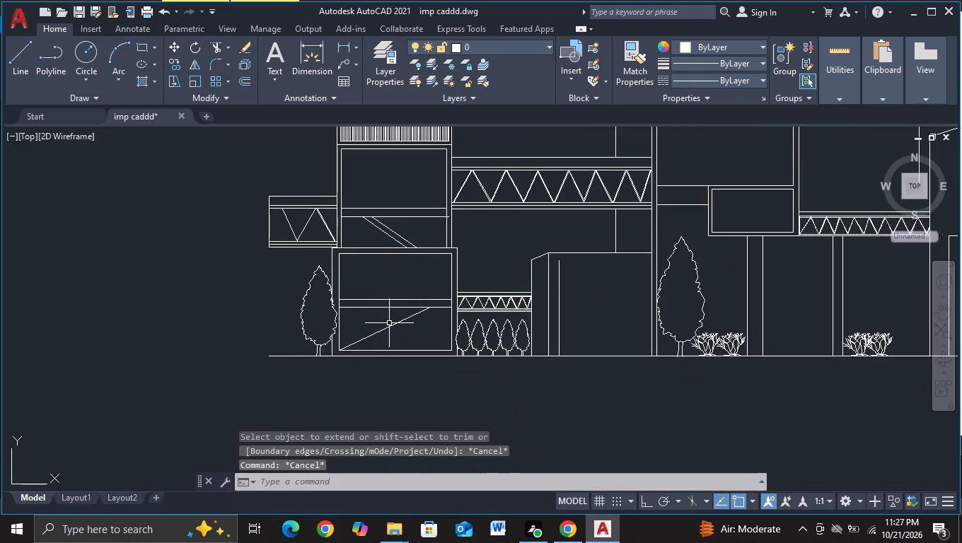
With ortho on, copy the lower box's diagonal about 112 units straight down.
click(389, 325)
key(c)
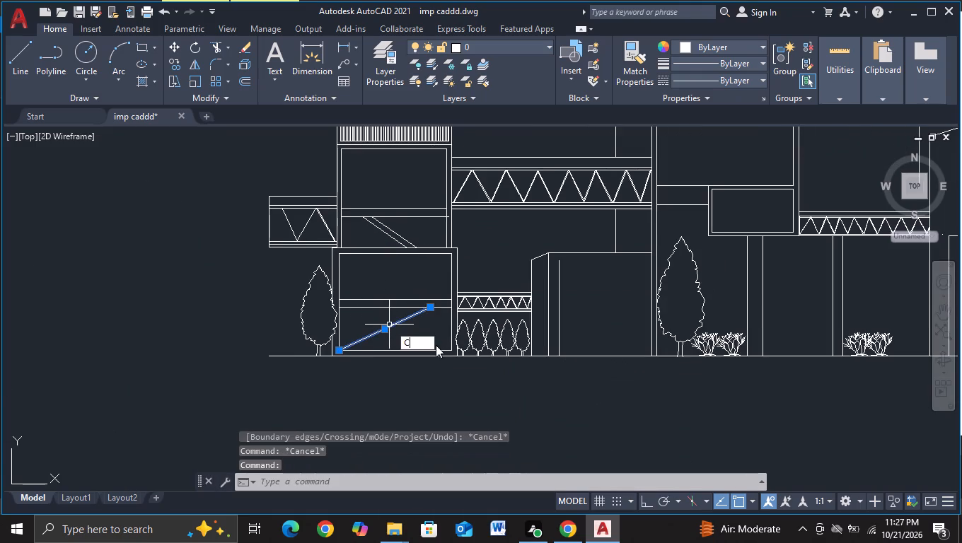
click(436, 364)
click(395, 328)
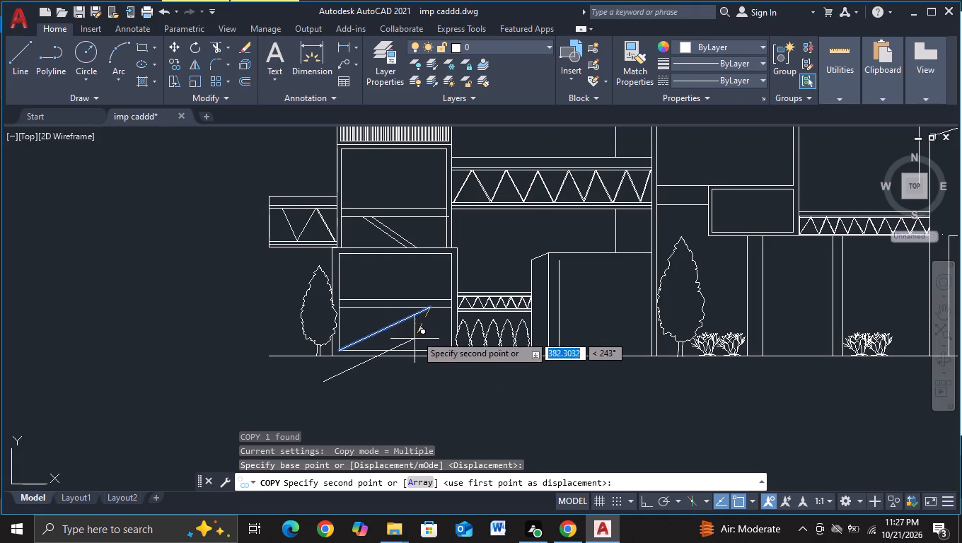
key(F8)
scroll(417, 322, up, 1)
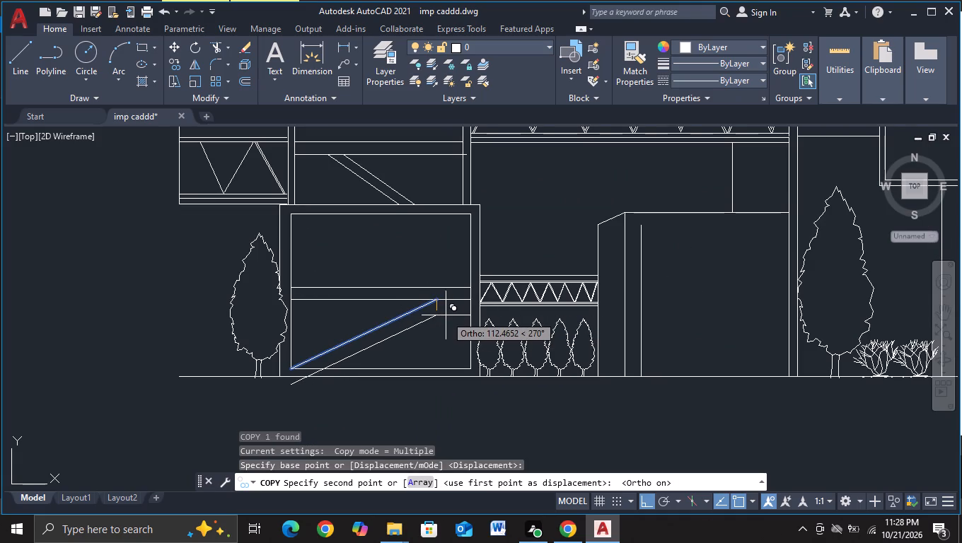
click(446, 315)
key(Escape)
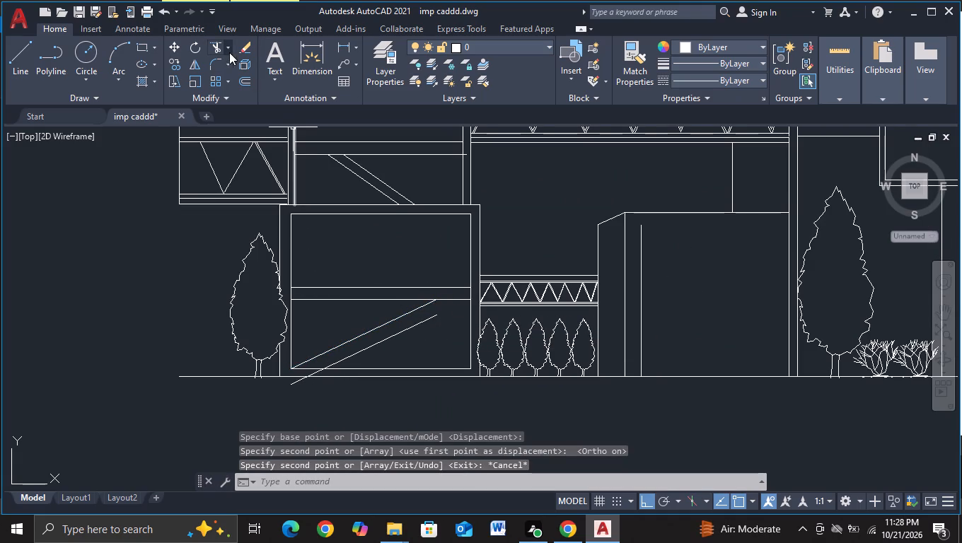
Trim the copied diagonal's segments below the lower box's inner bottom edge.
drag(221, 47, 219, 40)
scroll(337, 311, up, 1)
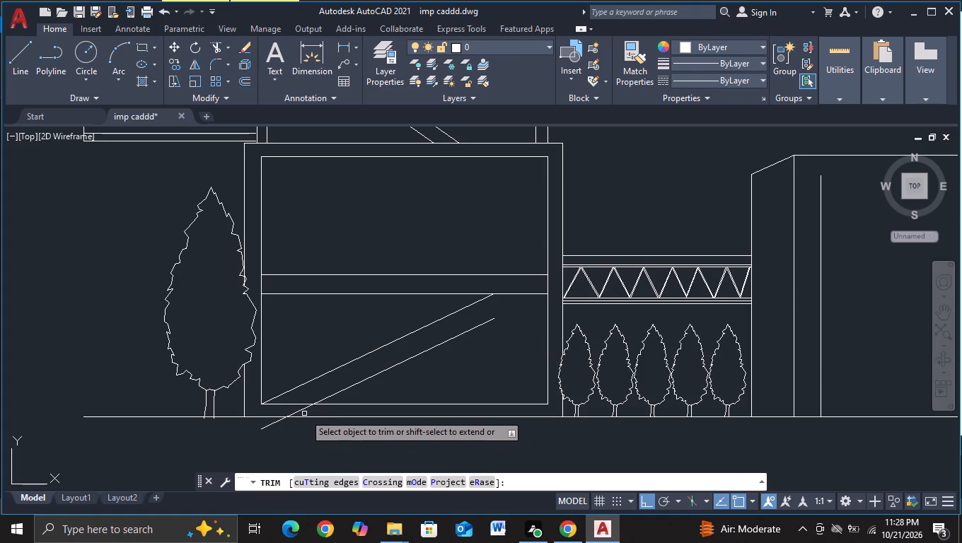
click(303, 411)
click(276, 424)
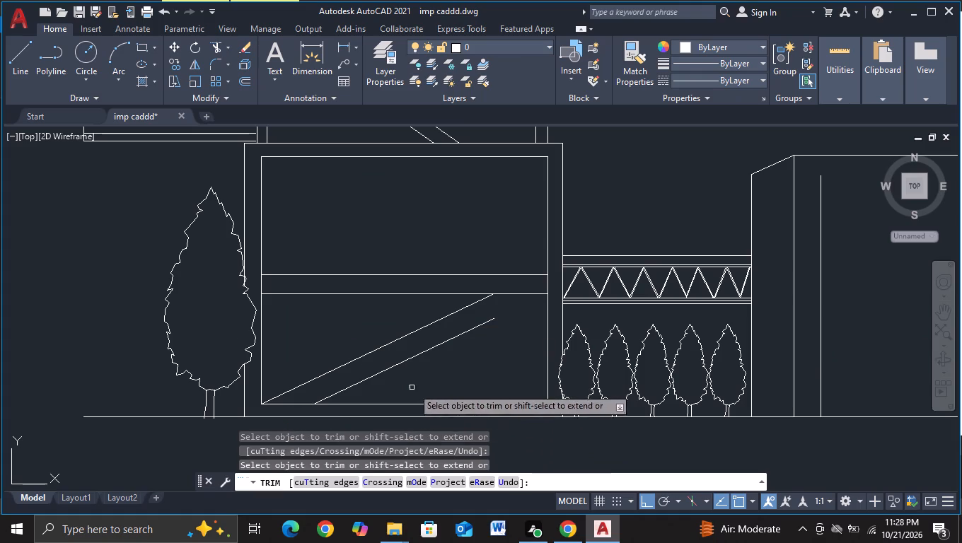
key(Escape)
Extend the lower box's copied diagonal up to its lower horizontal line.
key(r)
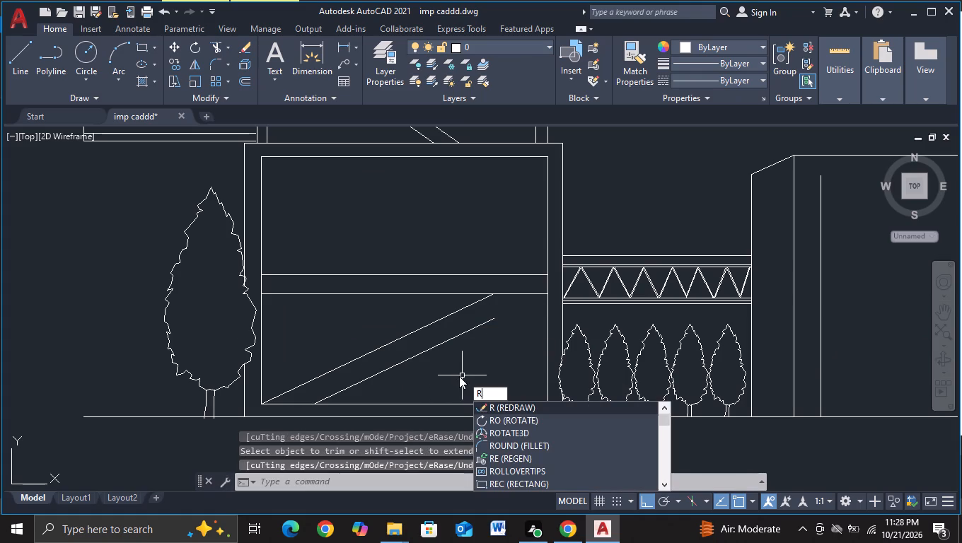
key(BackSpace)
key(e)
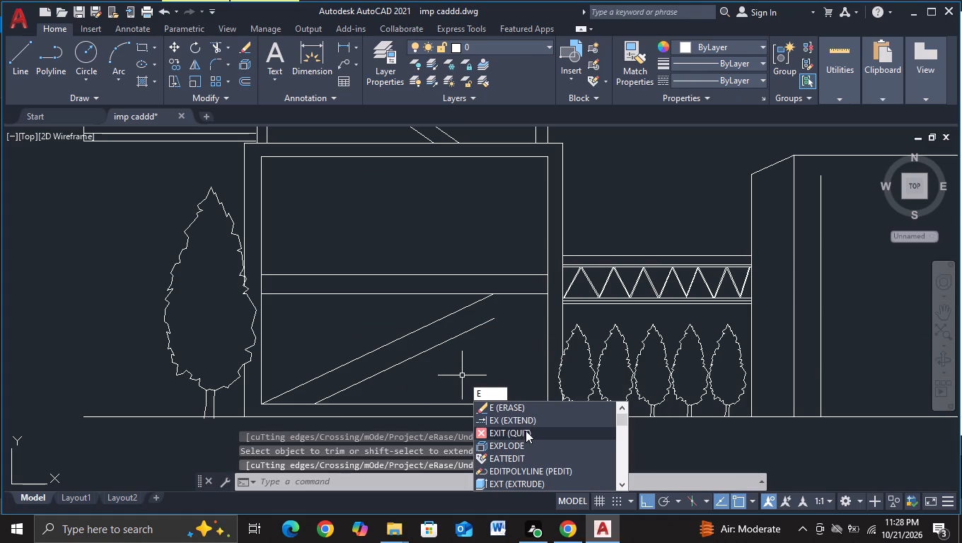
click(523, 421)
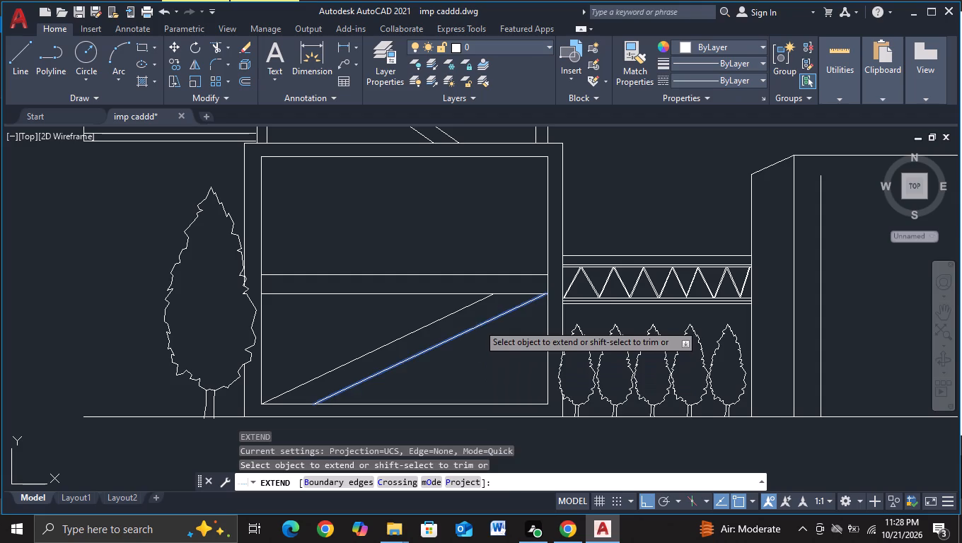
click(478, 324)
Draw a horizontal line about 1296 units long across the neighbouring low block, crossing its front edge and the tower's edge.
scroll(552, 332, down, 2)
middle_drag(549, 416, 325, 428)
middle_drag(489, 430, 415, 439)
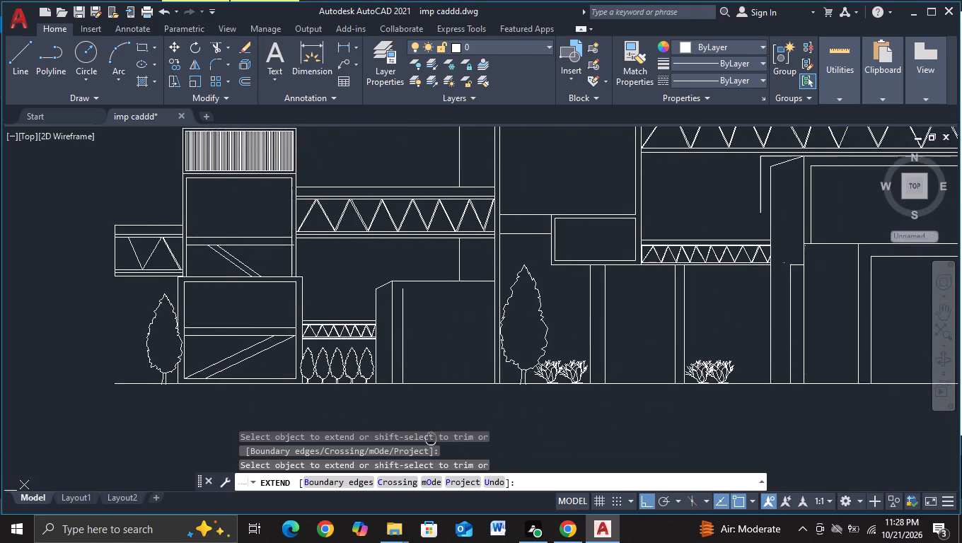
middle_drag(415, 439, 405, 440)
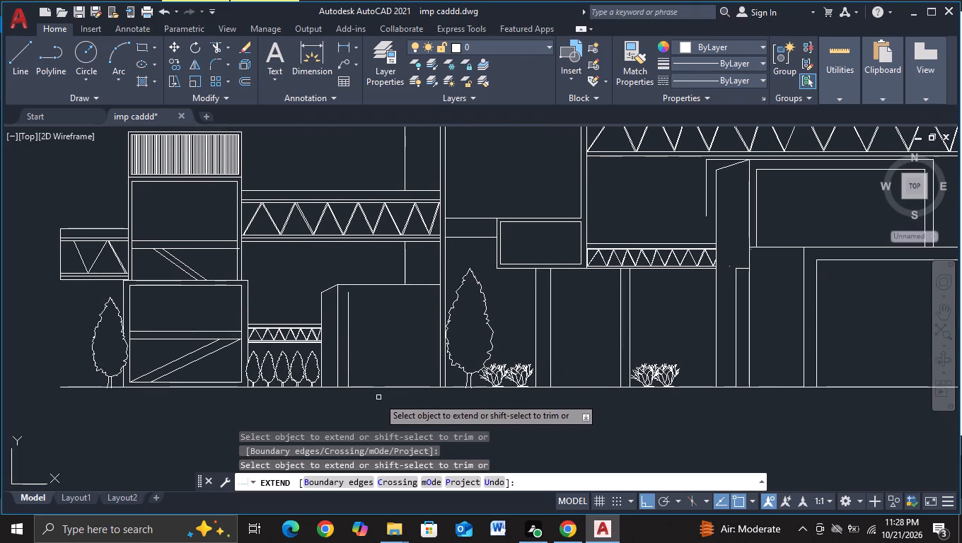
click(23, 77)
scroll(343, 358, up, 1)
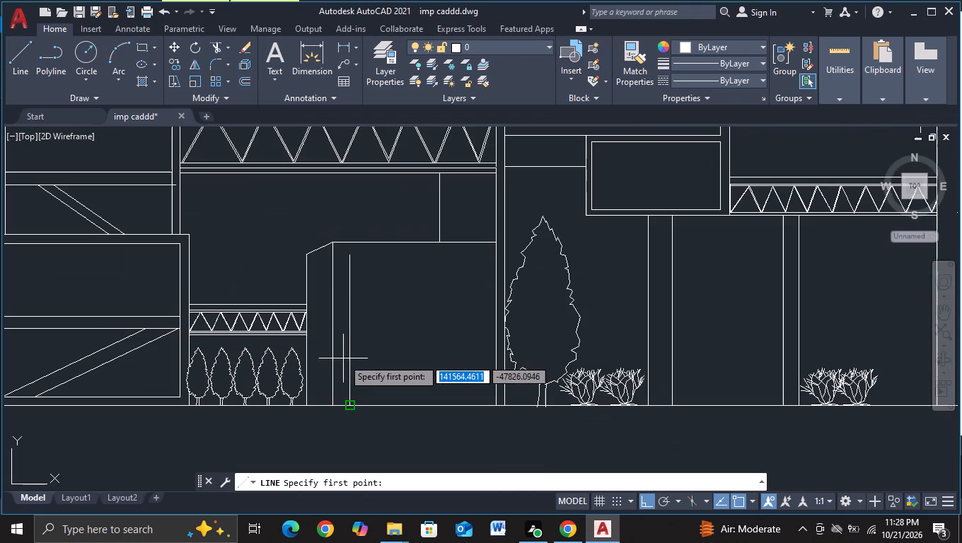
click(323, 327)
middle_drag(466, 324, 419, 336)
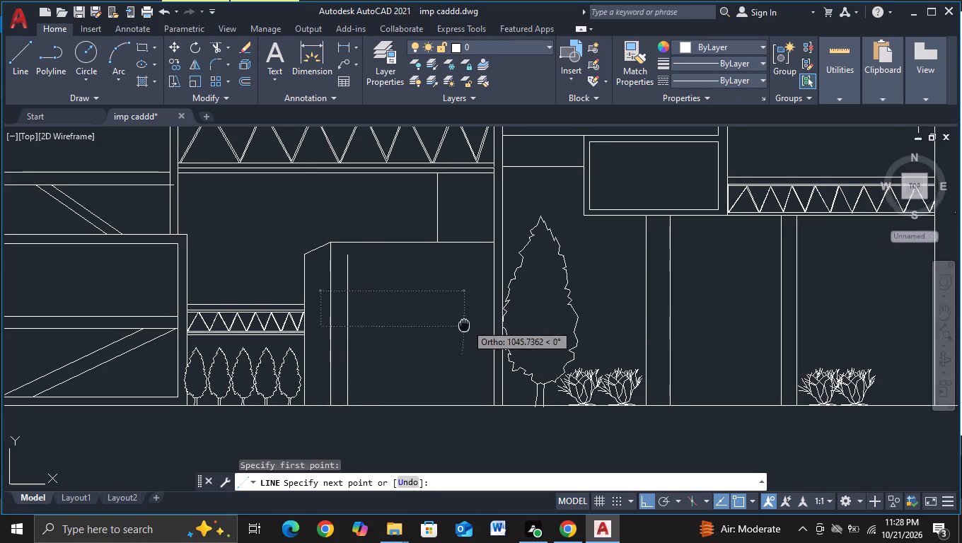
middle_drag(419, 336, 342, 356)
scroll(346, 355, up, 2)
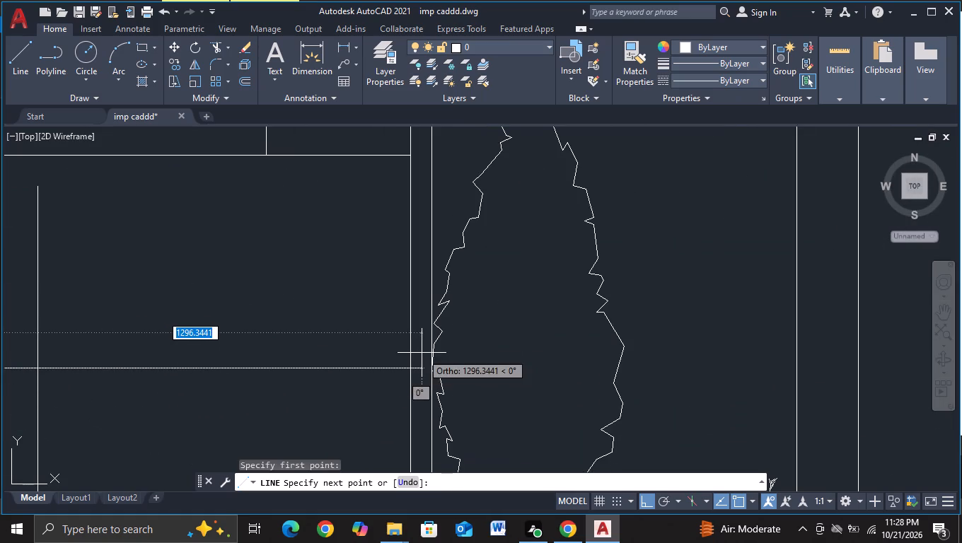
click(422, 353)
key(Escape)
scroll(335, 292, down, 1)
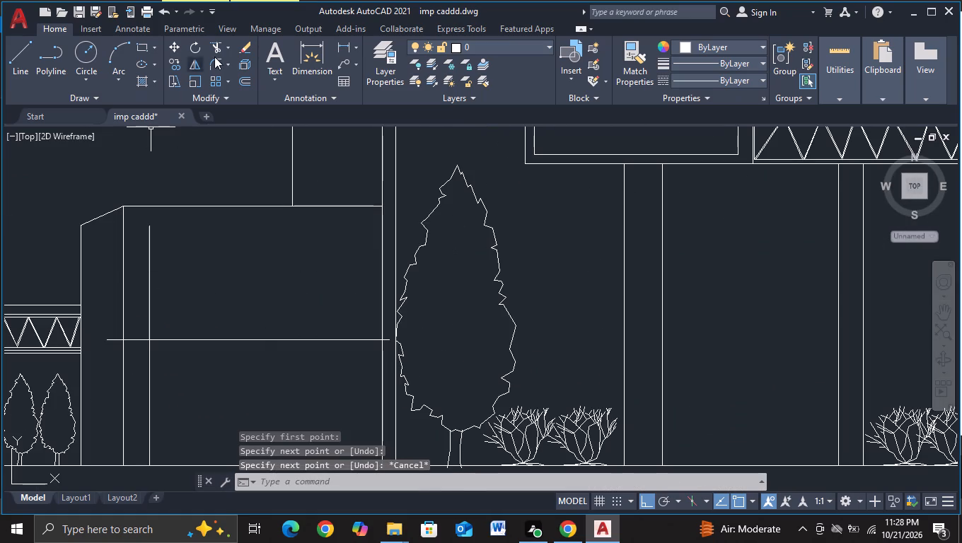
Trim the horizontal line's overhang in the side wall beyond the block's front vertical edge.
click(211, 40)
click(106, 340)
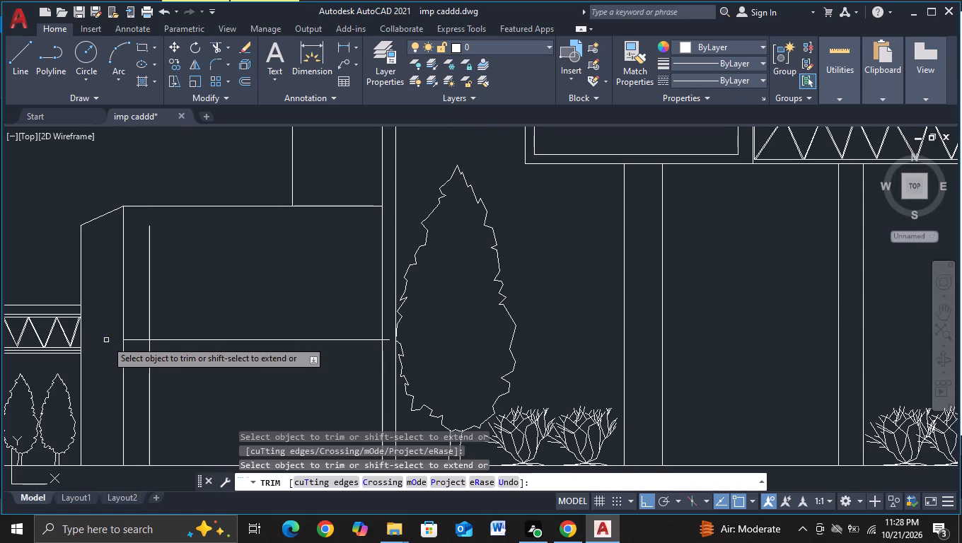
key(Escape)
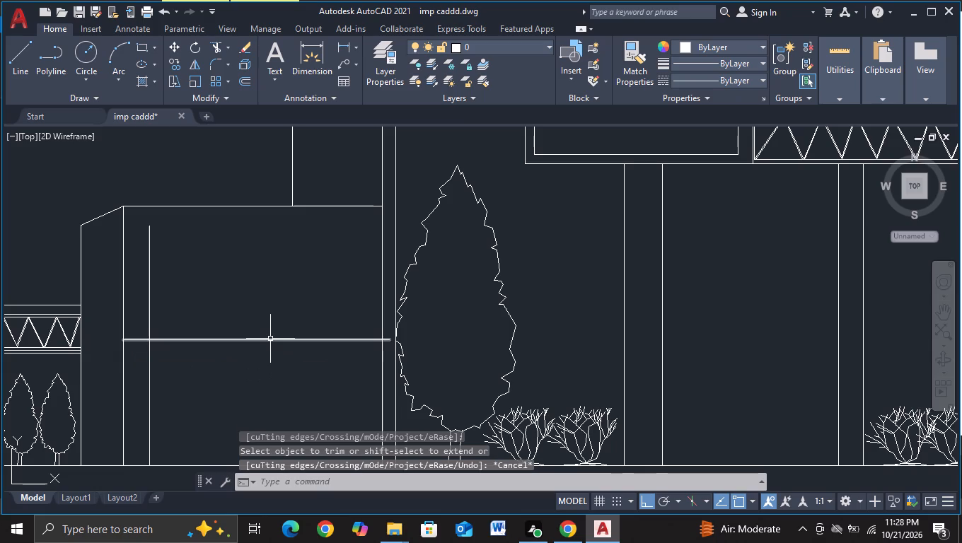
Copy the block's horizontal line a short distance straight down to form a floor band.
click(270, 338)
key(c)
click(341, 383)
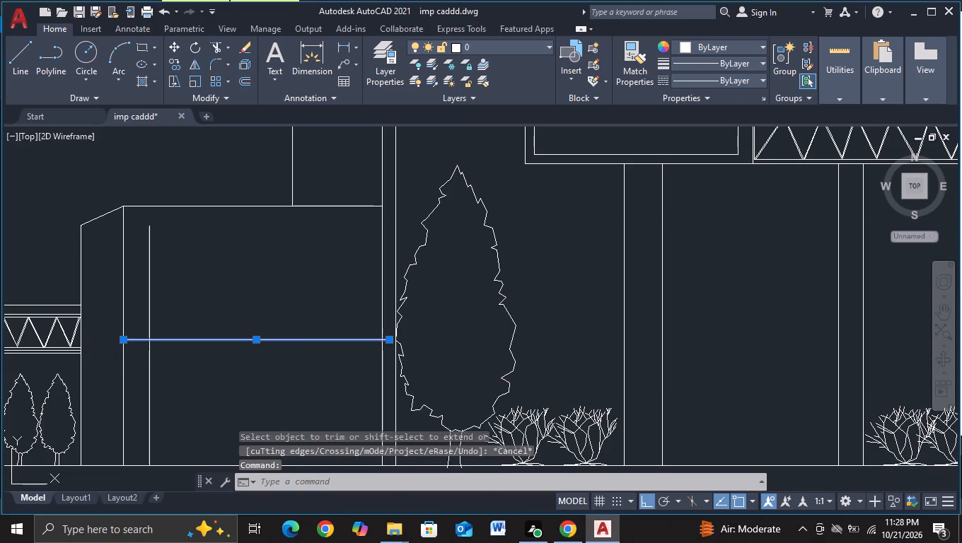
click(313, 343)
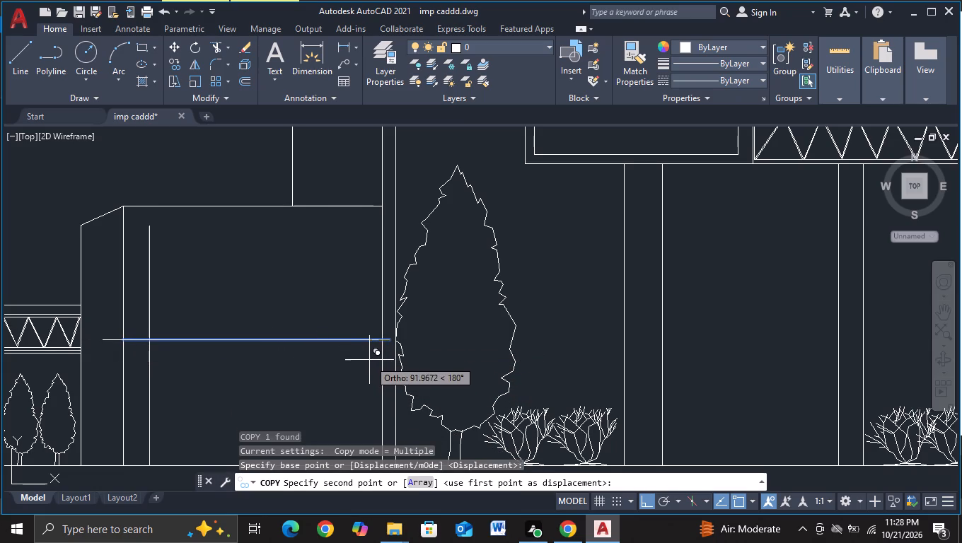
click(372, 361)
key(Escape)
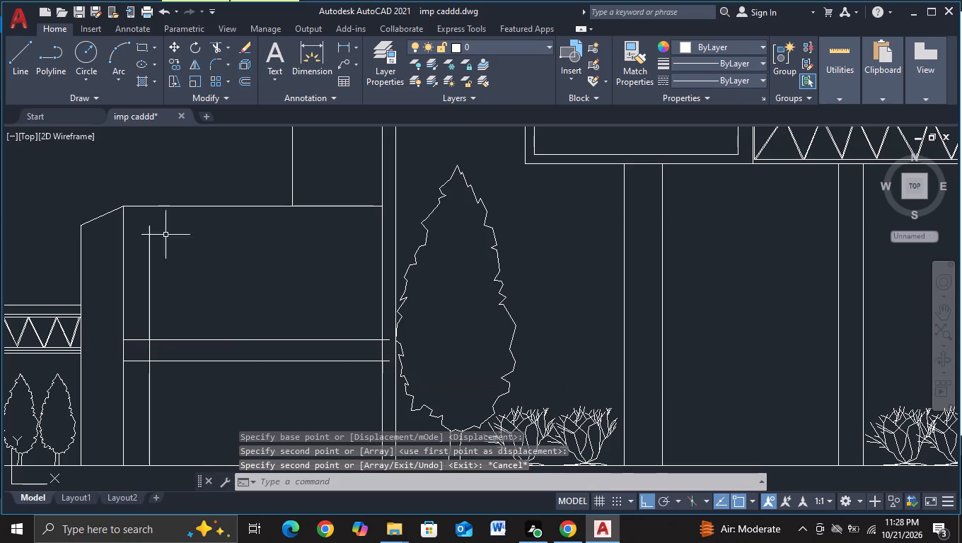
Trim the block's inner vertical line between the two floor band lines.
click(214, 54)
click(149, 351)
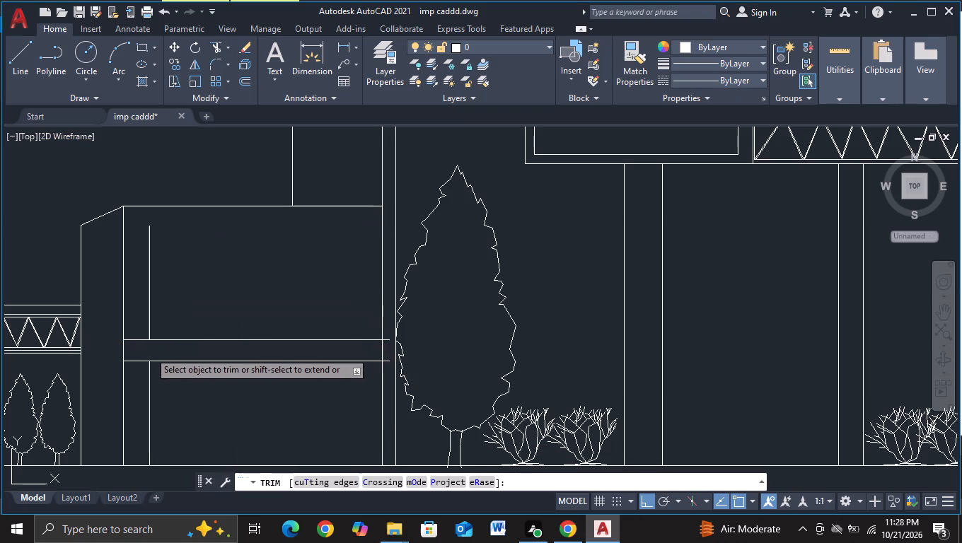
scroll(246, 384, down, 2)
middle_drag(261, 399, 242, 383)
key(Escape)
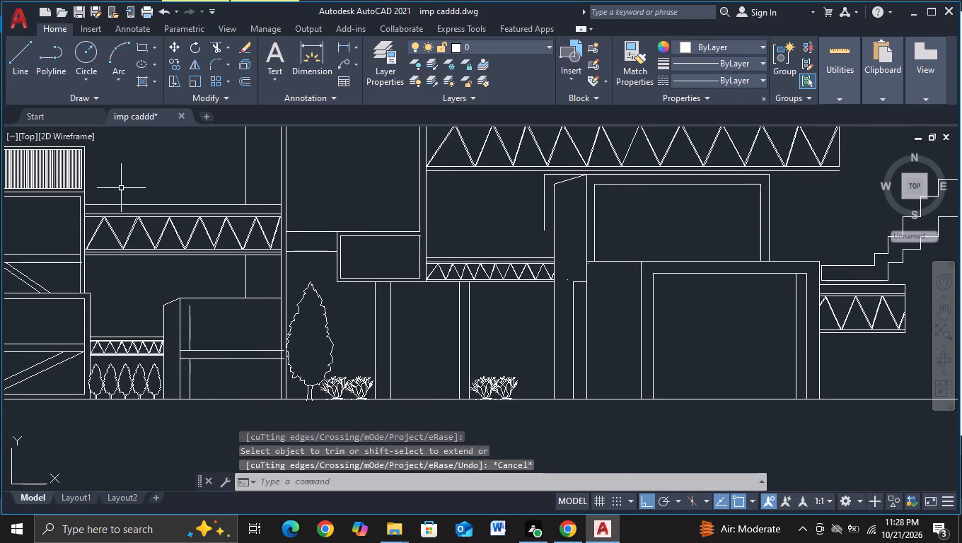
Extend the block's inner vertical line up to the block's top edge.
key(e)
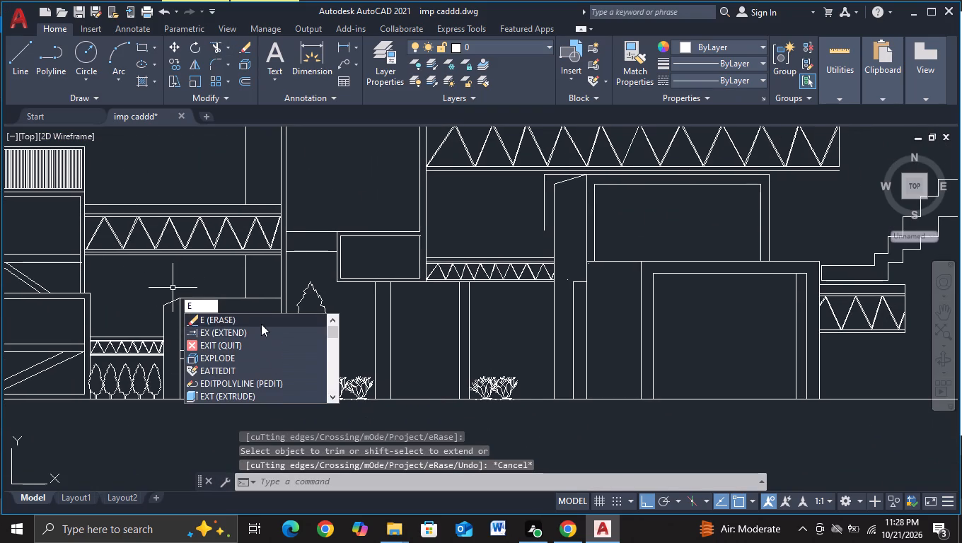
click(263, 334)
click(187, 316)
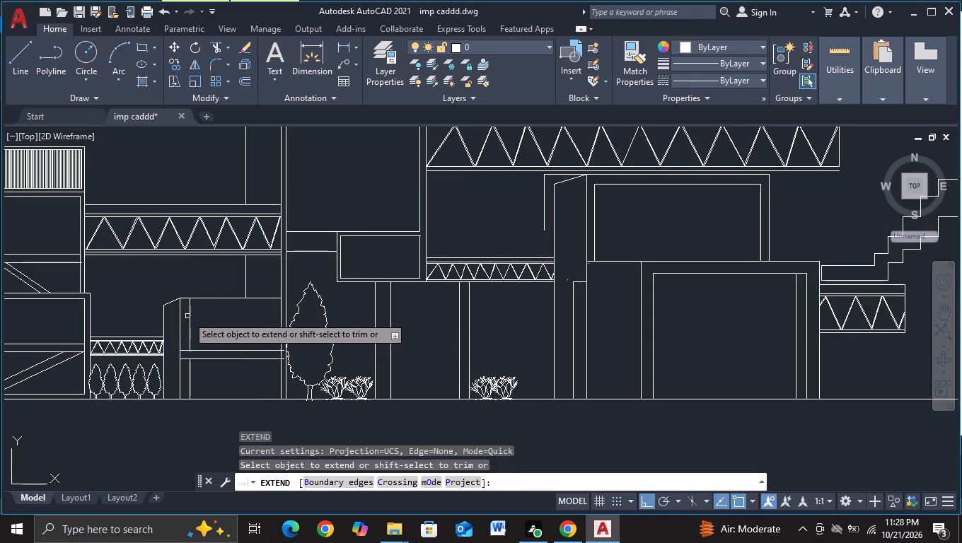
key(Escape)
Erase the pair of vertical column lines beneath the small truss, beside the right-hand bushes.
scroll(257, 334, down, 2)
middle_drag(253, 384, 273, 352)
middle_drag(248, 387, 199, 412)
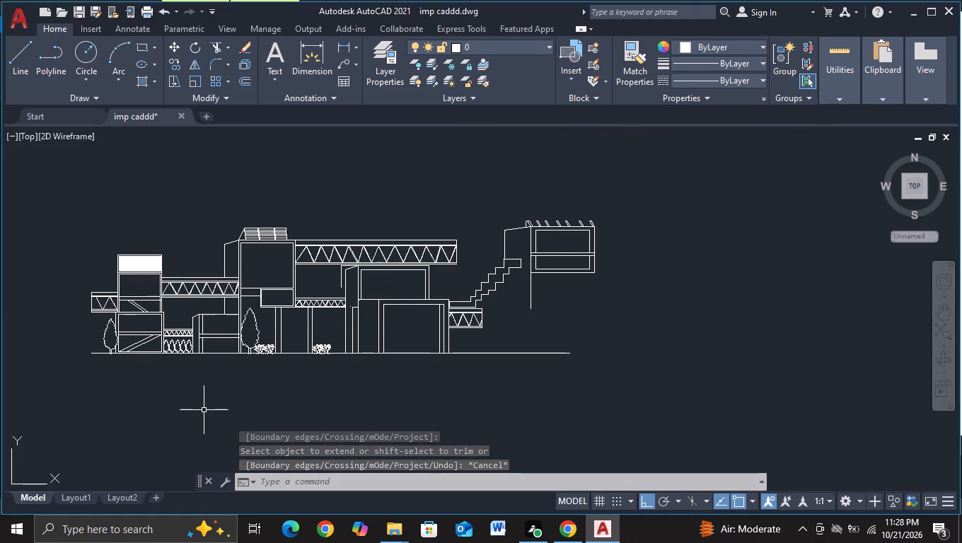
middle_drag(252, 402, 238, 406)
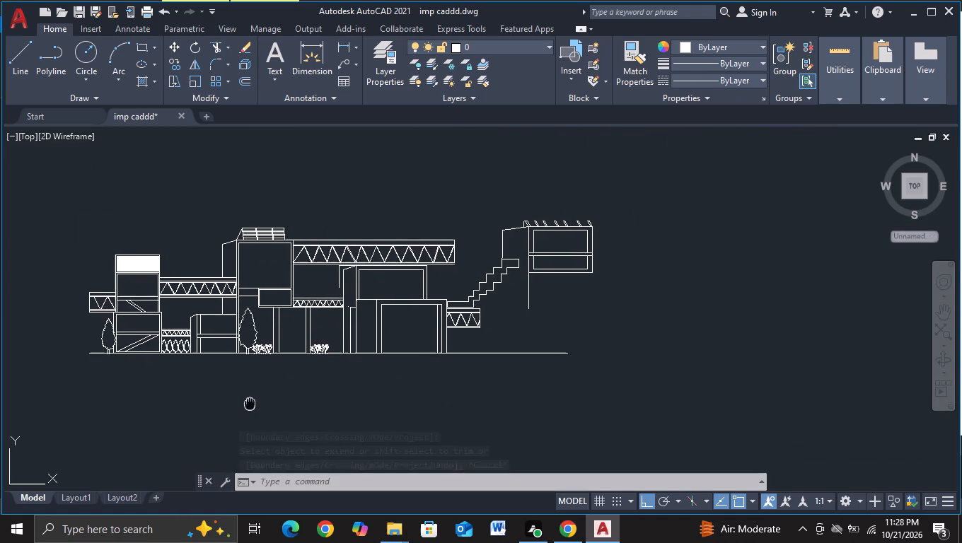
middle_drag(238, 406, 219, 410)
scroll(219, 408, up, 1)
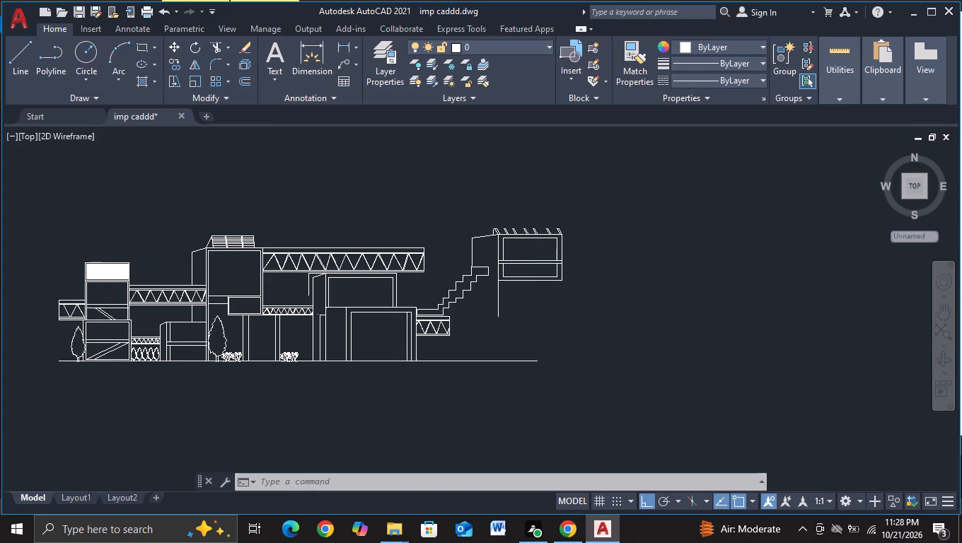
middle_drag(219, 406, 224, 423)
middle_drag(212, 417, 168, 454)
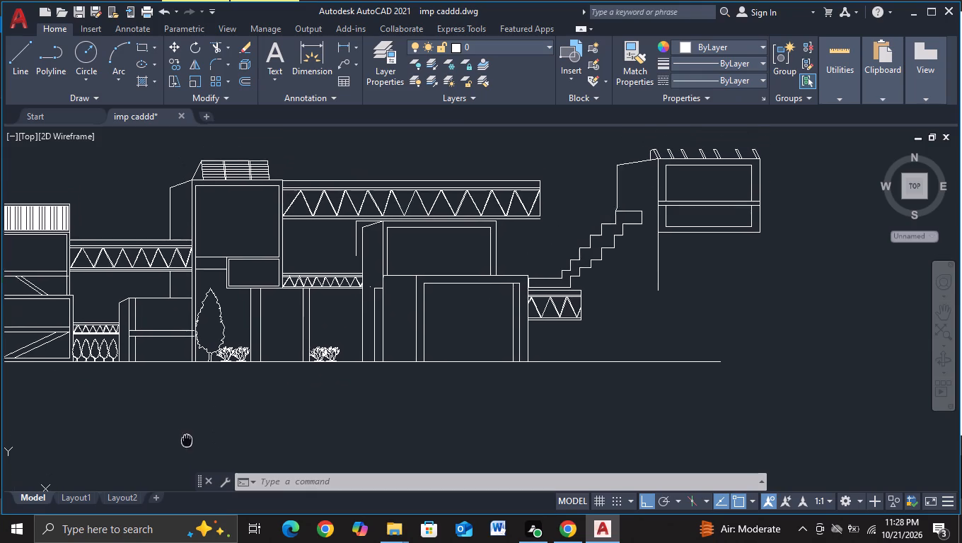
middle_drag(168, 454, 158, 460)
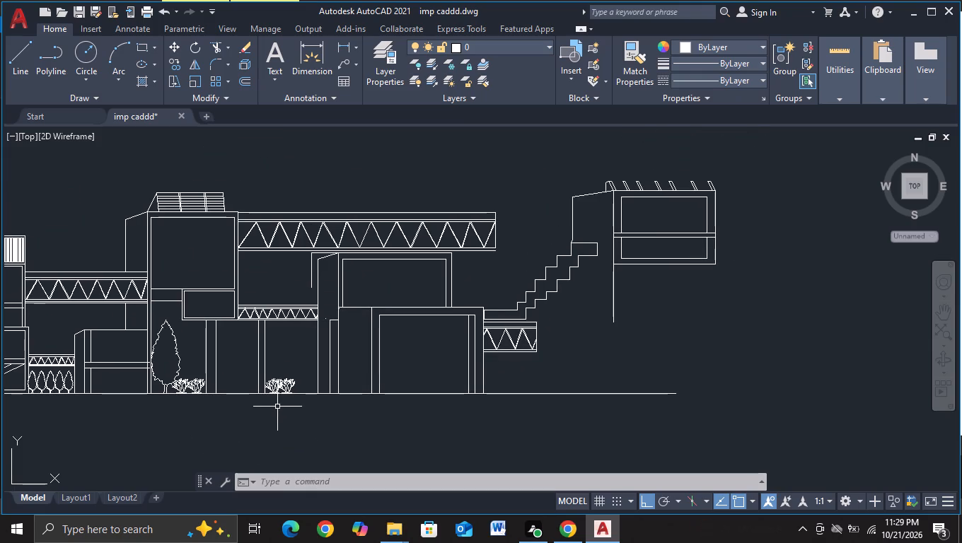
drag(301, 349, 248, 370)
key(Delete)
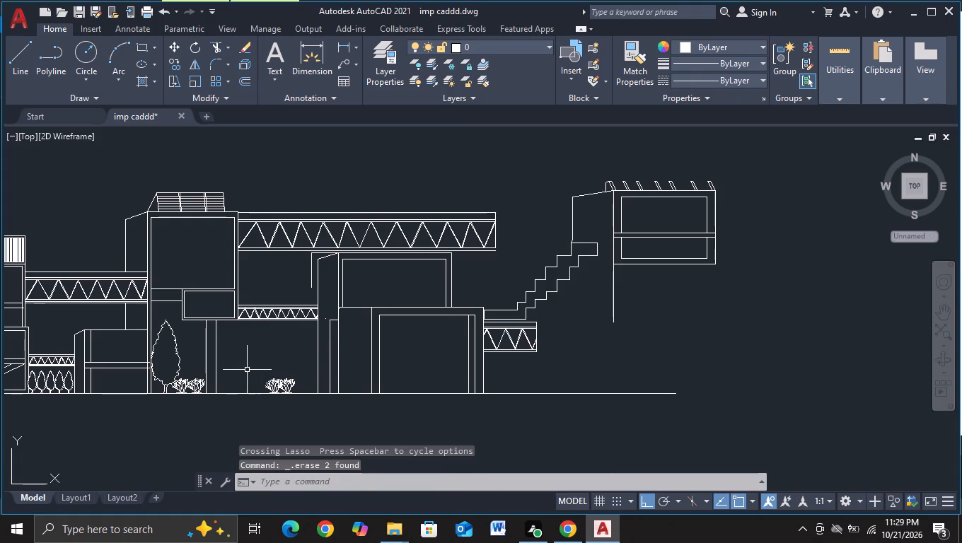
Erase the short vertical beside the middle upper block's slanted side and the overhanging horizontal line along its top.
click(313, 274)
key(Delete)
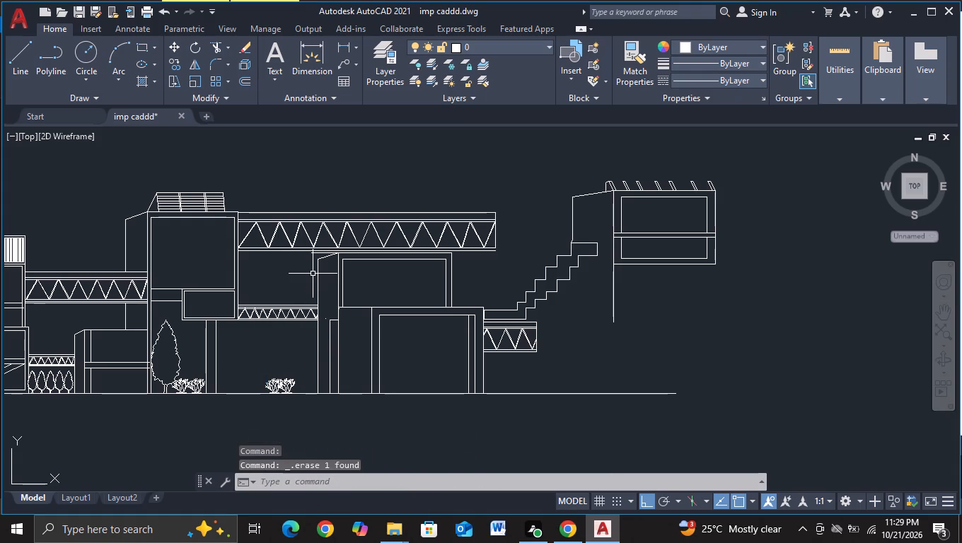
scroll(284, 265, up, 2)
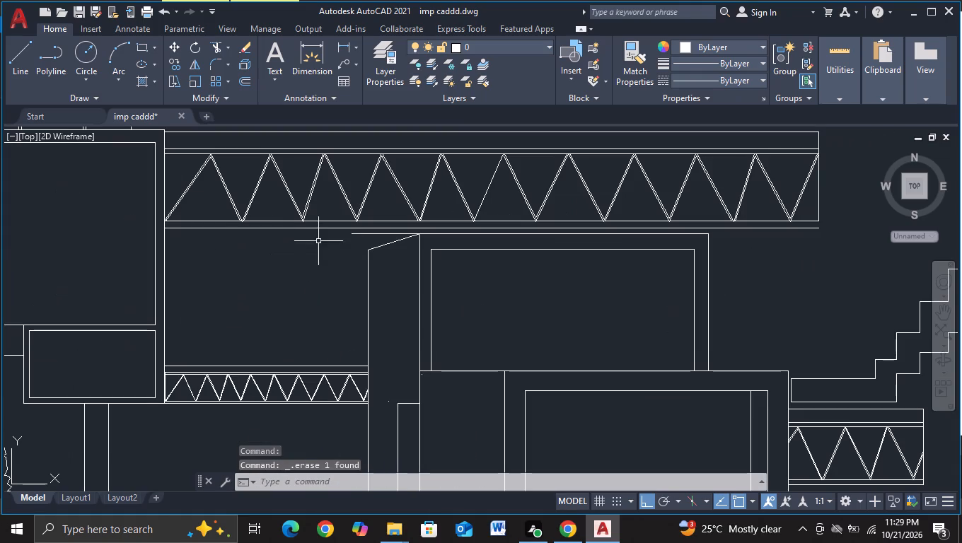
click(378, 233)
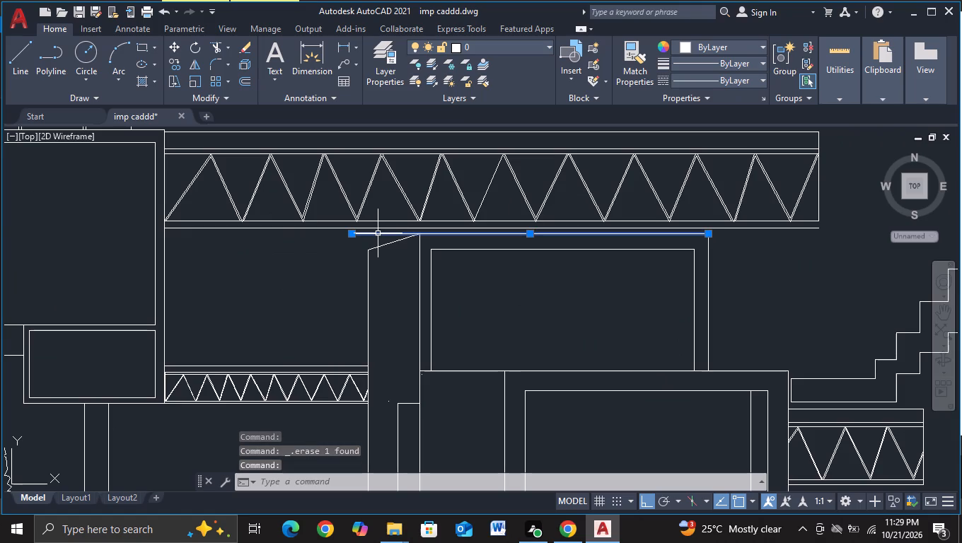
key(Delete)
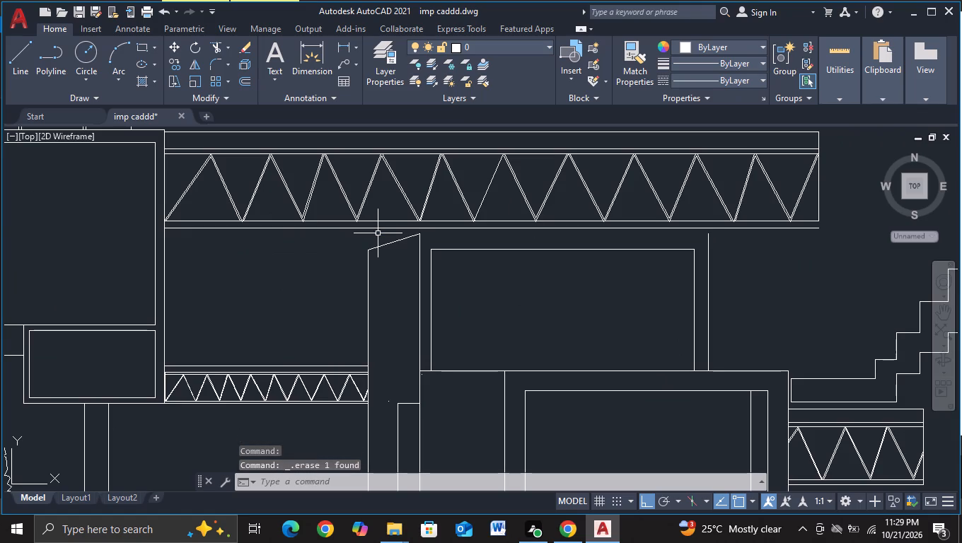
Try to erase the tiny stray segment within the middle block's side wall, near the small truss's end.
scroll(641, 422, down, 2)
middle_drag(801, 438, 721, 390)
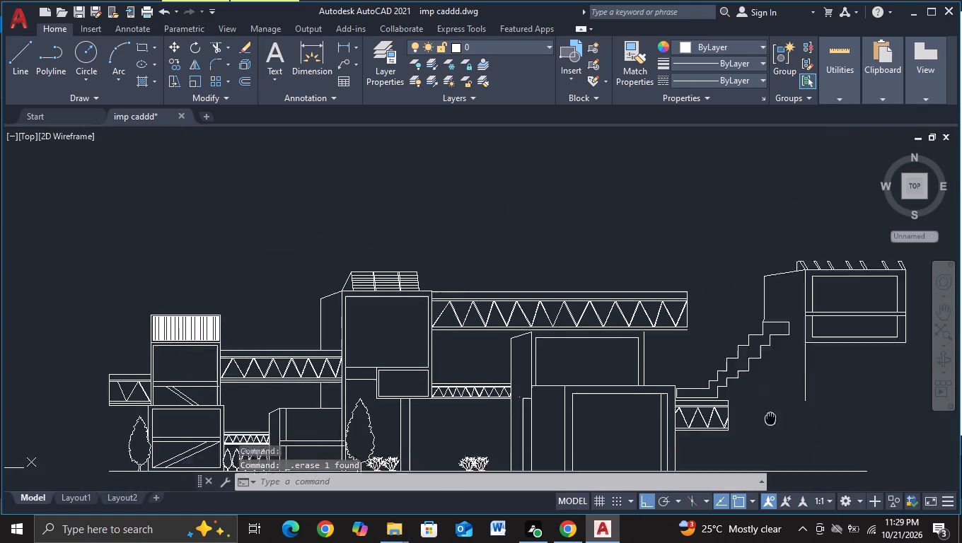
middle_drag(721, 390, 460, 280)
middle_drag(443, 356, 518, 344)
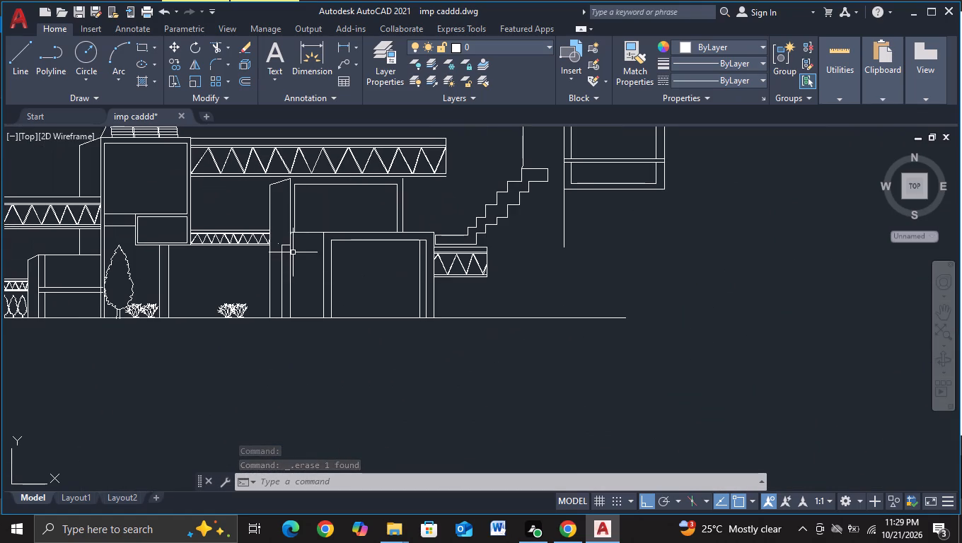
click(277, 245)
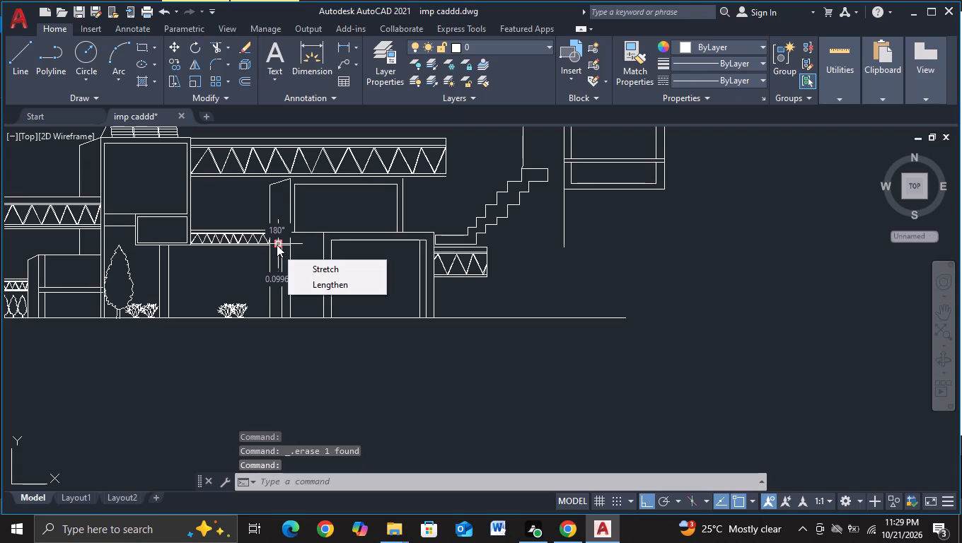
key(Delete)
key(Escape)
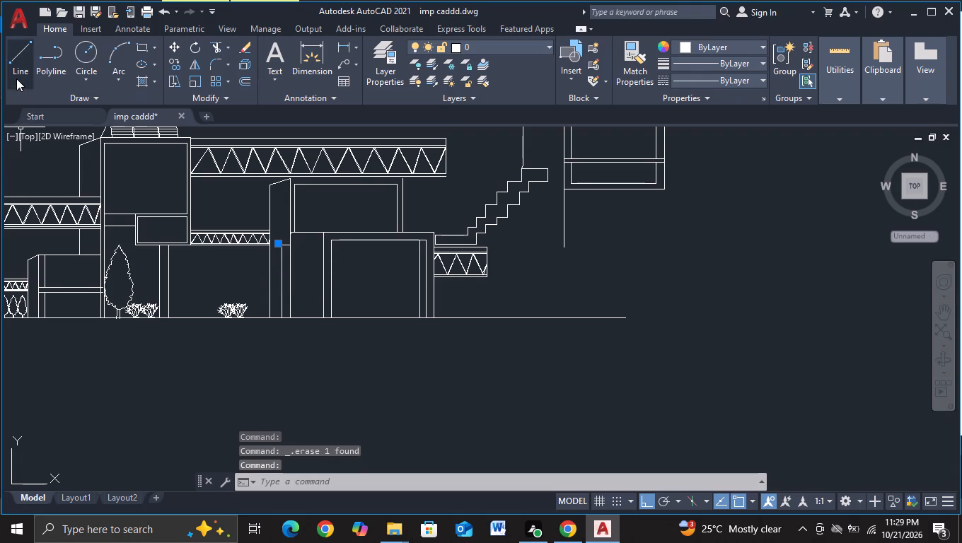
Draw a vertical line from the bottom end of the raised right box's support line down past the ground line.
click(16, 78)
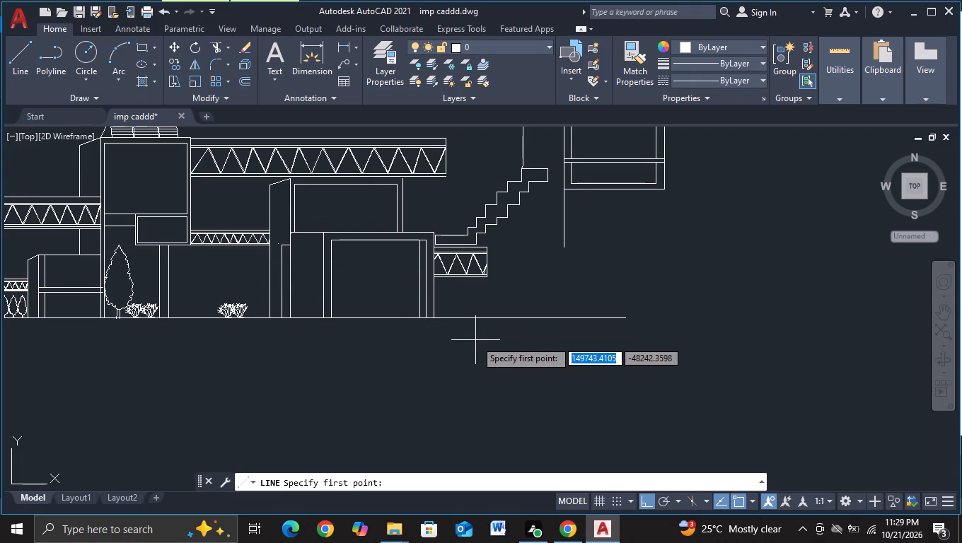
click(564, 248)
click(583, 380)
key(Escape)
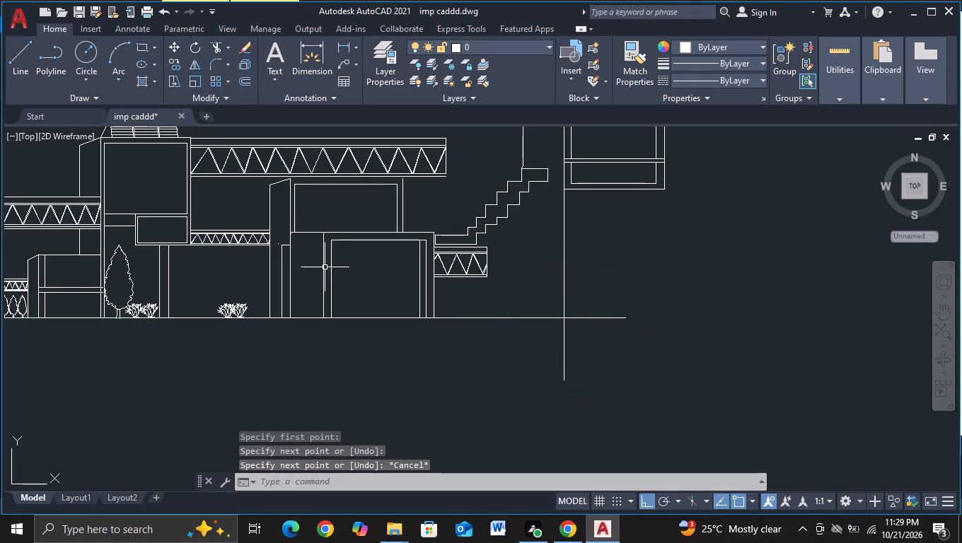
Draw a vertical line from the outer end of the small truss below the stairs down past the ground line.
click(8, 48)
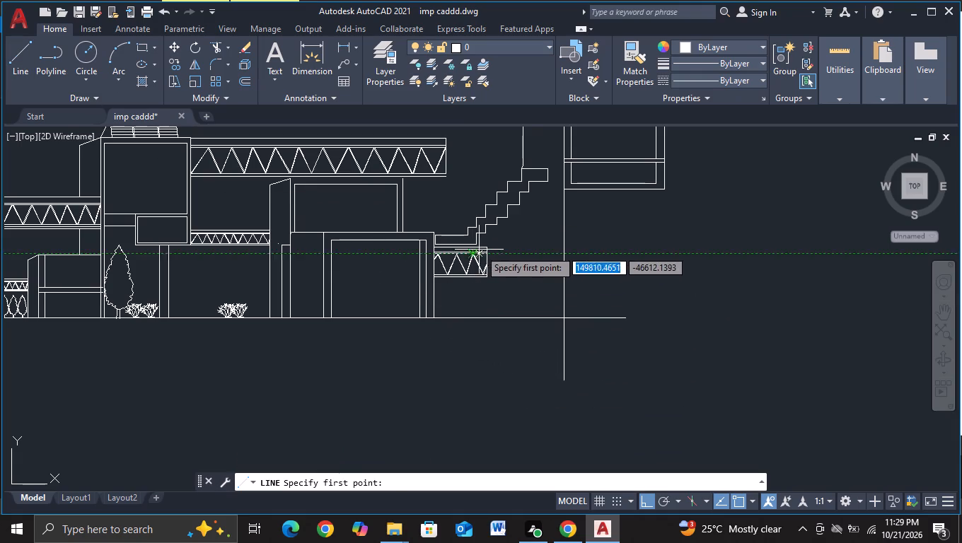
click(482, 249)
click(481, 363)
key(Escape)
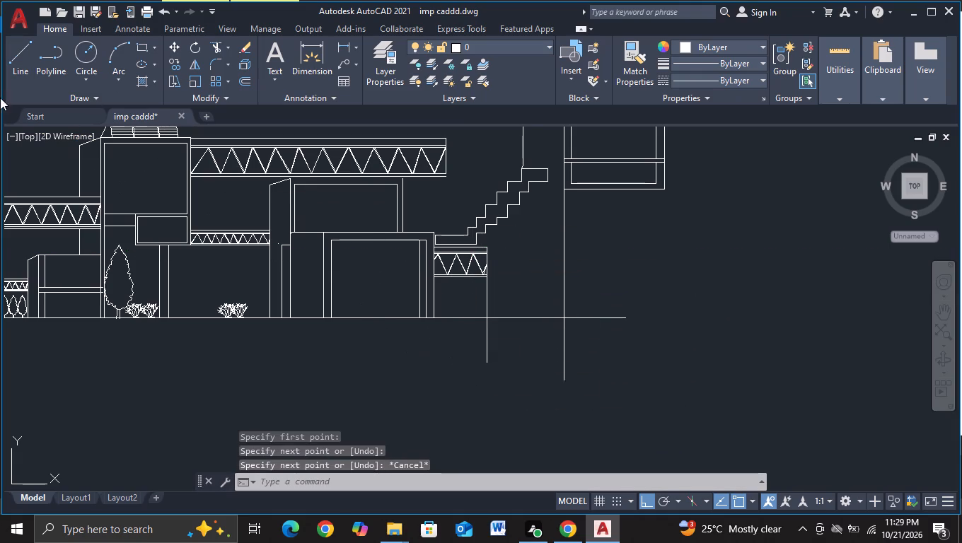
Draw a vertical line about 2435 units long from the raised box's lower outer corner down to ground level.
click(12, 75)
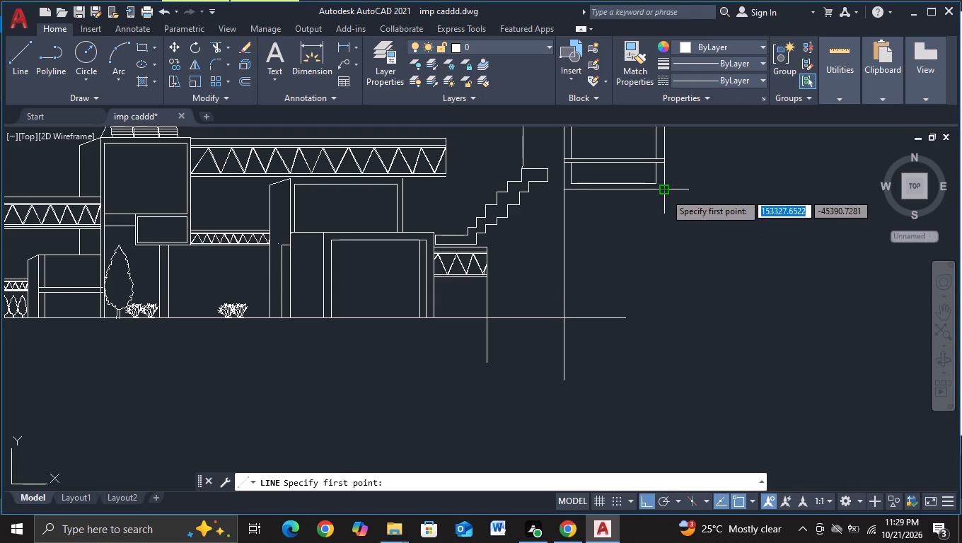
click(665, 193)
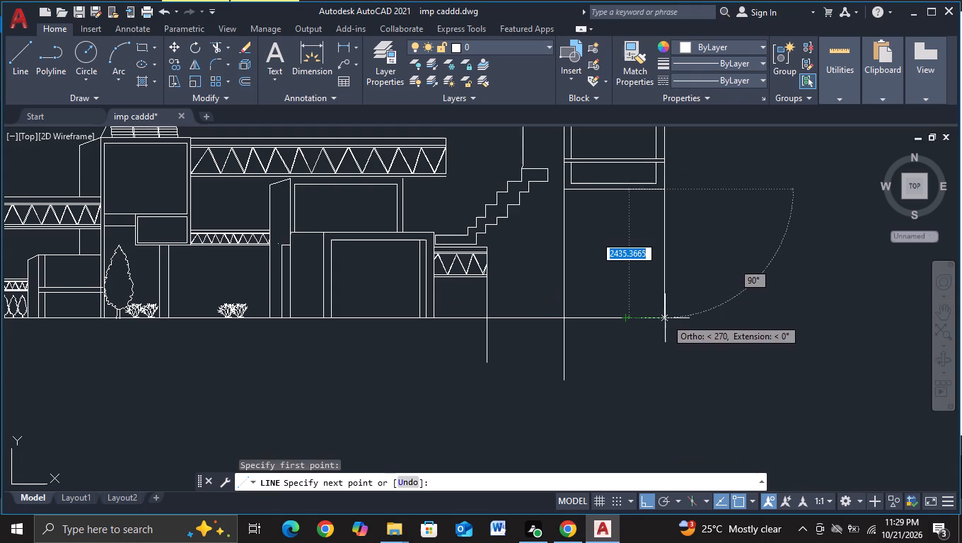
click(665, 318)
key(Escape)
Extend the ground with a line from its outer end to the foot of the raised box's outer support line.
click(6, 85)
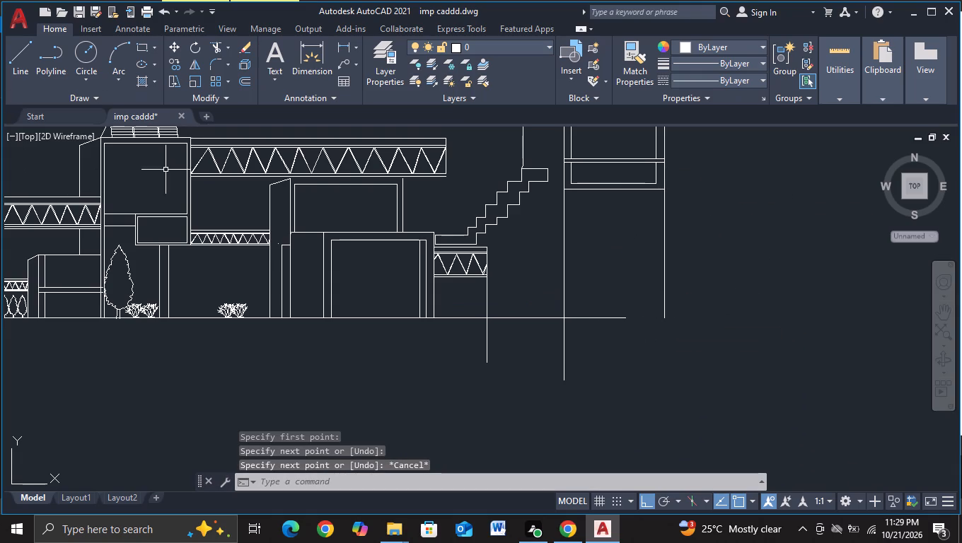
click(29, 71)
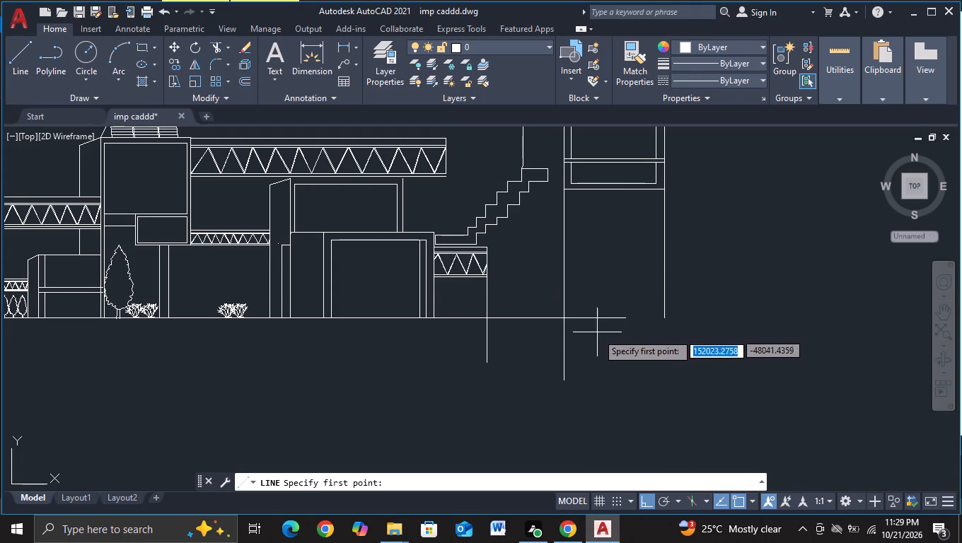
click(614, 321)
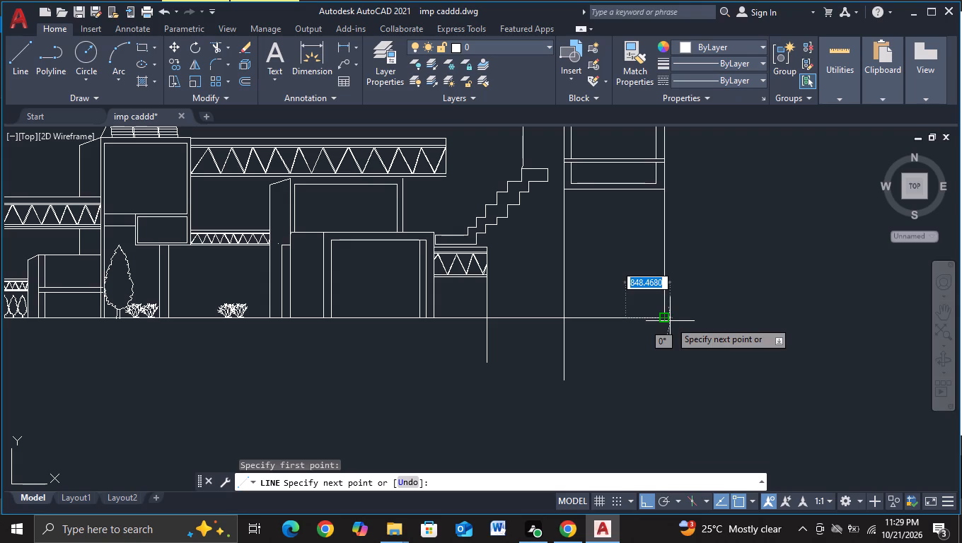
click(670, 321)
key(Escape)
Trim the ends of the two vertical support lines that project below the ground line.
click(214, 47)
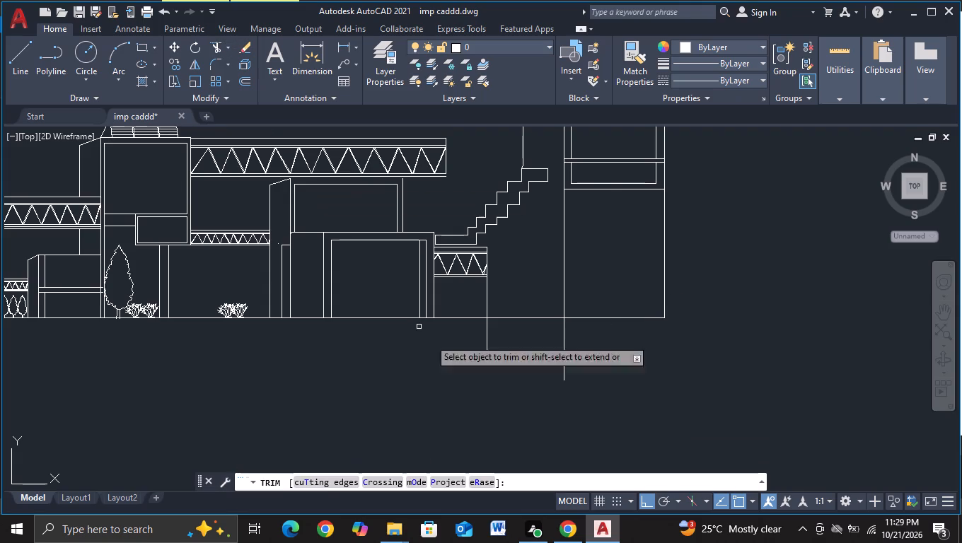
drag(484, 344, 632, 343)
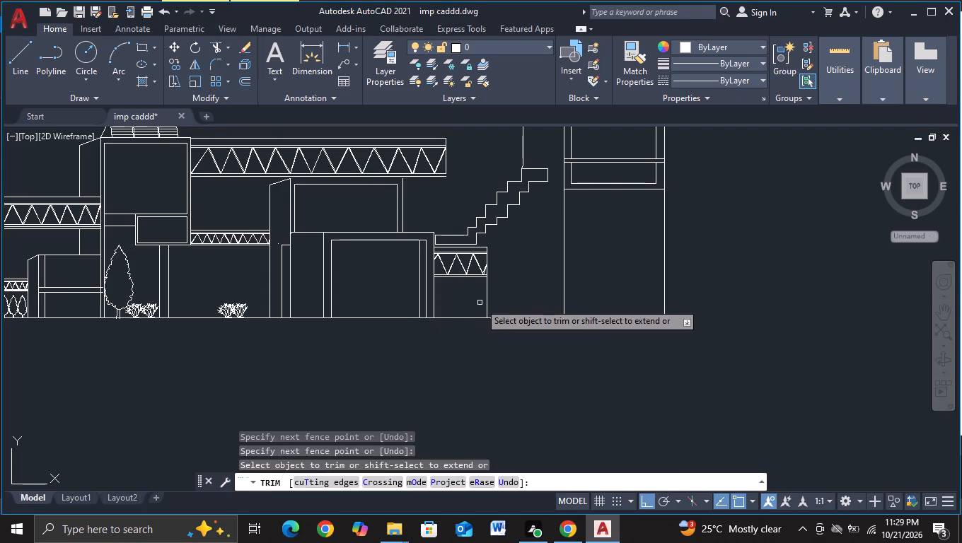
Draw a sloping line from the small truss's top outer corner up to the raised box's lower inner corner.
scroll(499, 302, up, 1)
middle_drag(503, 308, 492, 411)
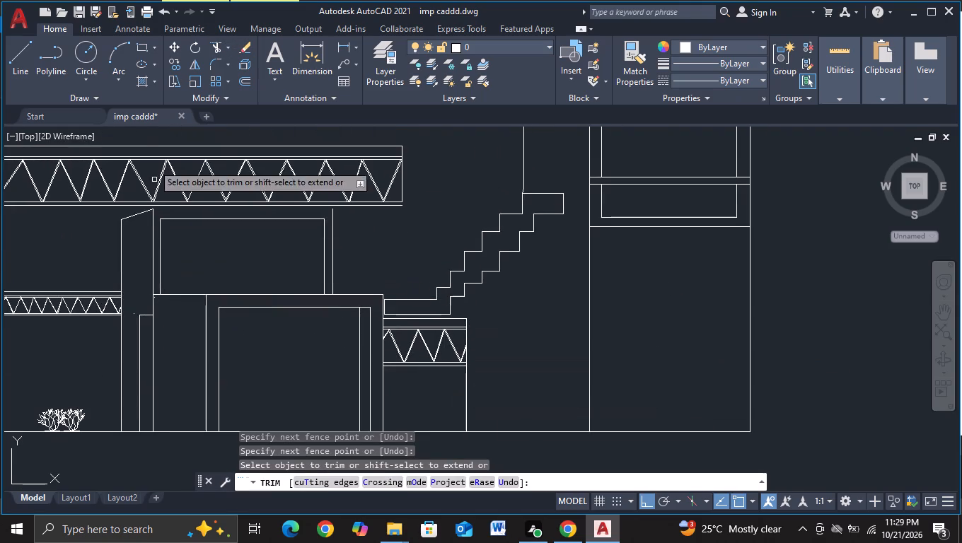
click(26, 78)
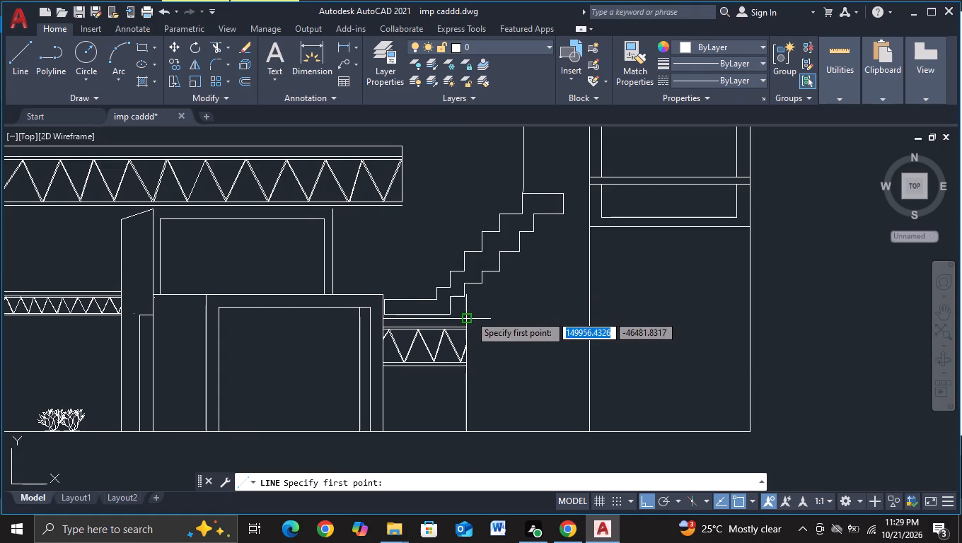
click(469, 316)
click(591, 223)
key(Escape)
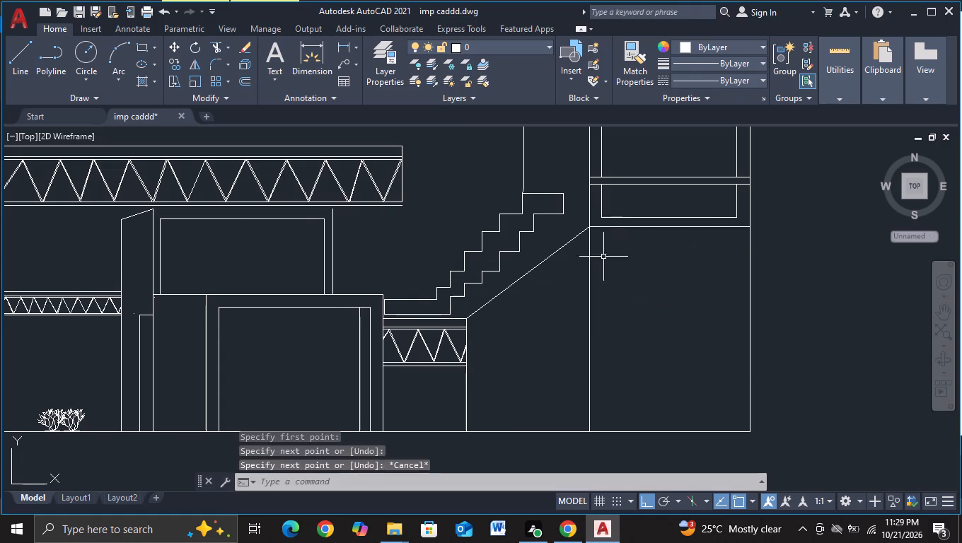
Draw a horizontal line from the small truss's bottom outer corner across and beyond the raised box's outer support.
scroll(645, 348, down, 1)
middle_drag(653, 361, 596, 361)
middle_drag(640, 369, 628, 337)
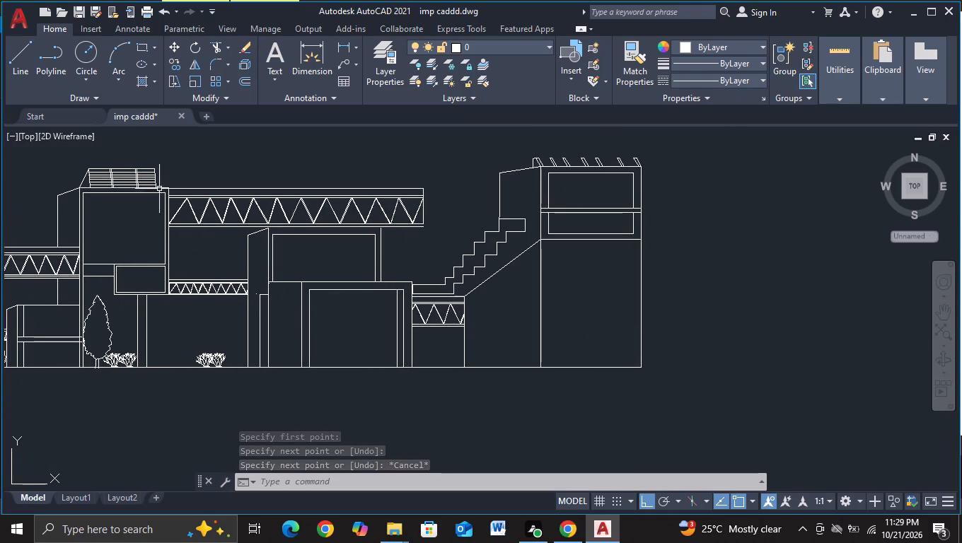
click(13, 51)
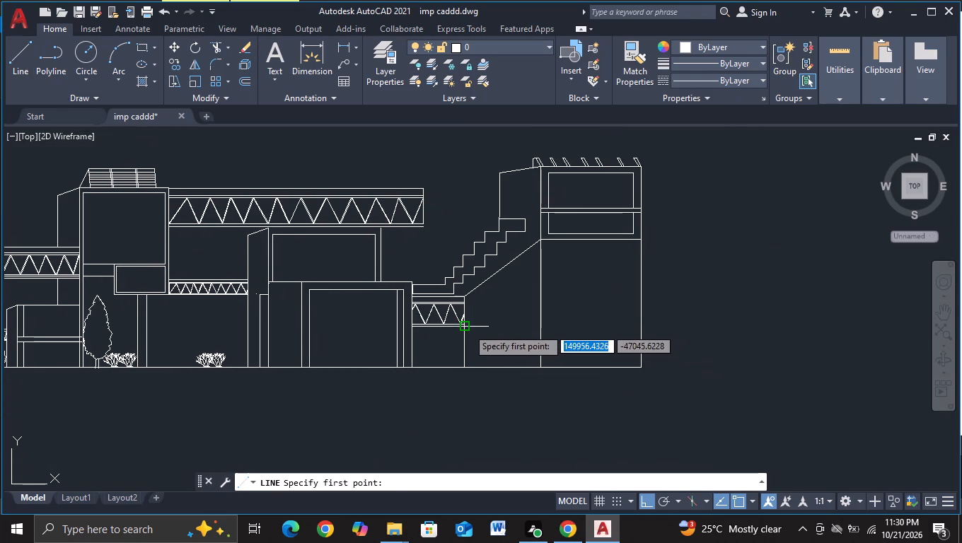
click(468, 328)
click(797, 330)
key(Escape)
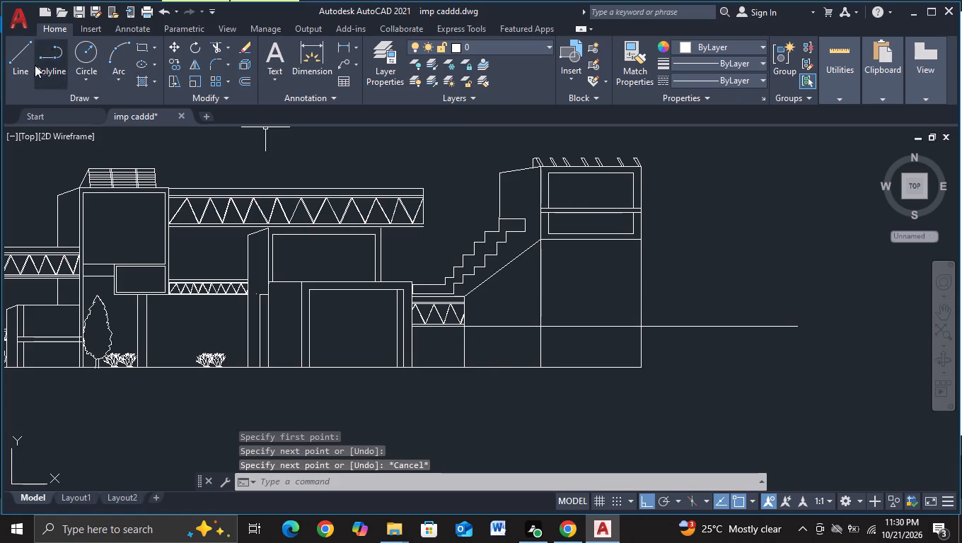
Draw a second horizontal line higher up, crossing both raised-box supports and extending beyond them on each side.
click(13, 59)
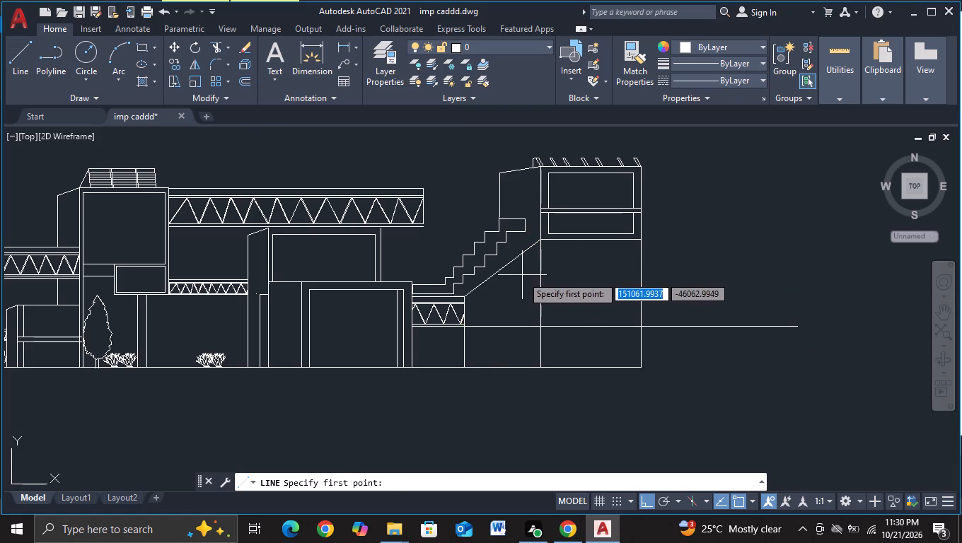
click(522, 282)
click(813, 292)
key(Escape)
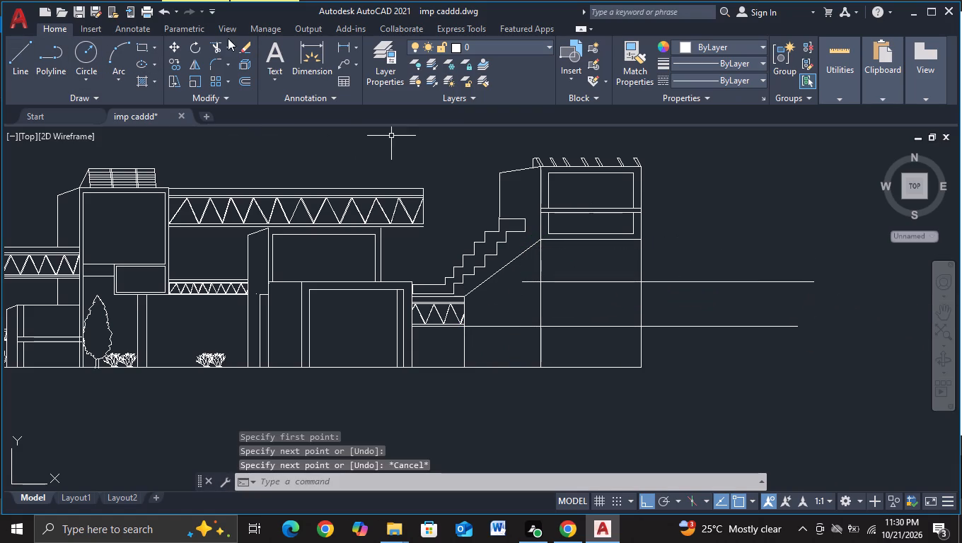
Trim the upper line's stub inside the sloped bay and both horizontal lines' overhangs past the raised box's outer support.
click(214, 46)
drag(531, 276, 531, 298)
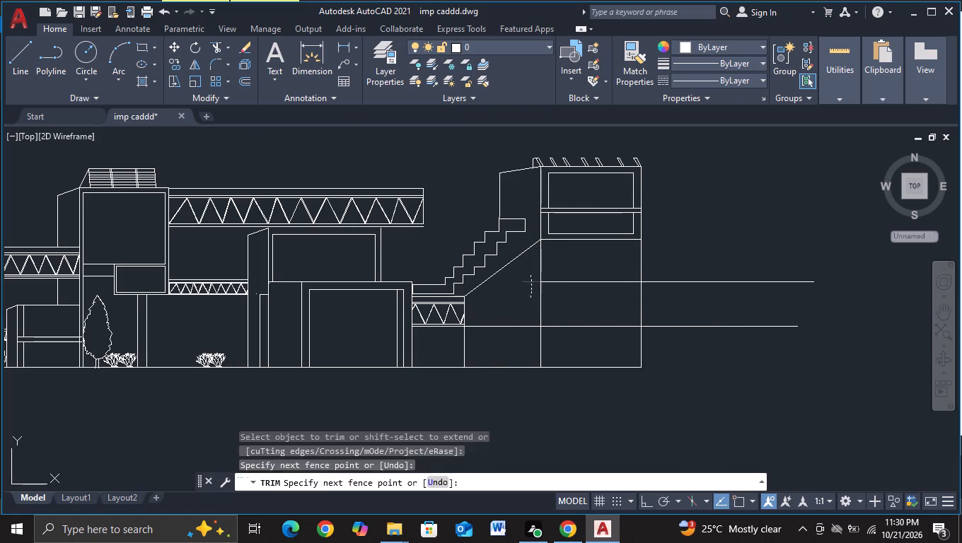
drag(708, 264, 698, 356)
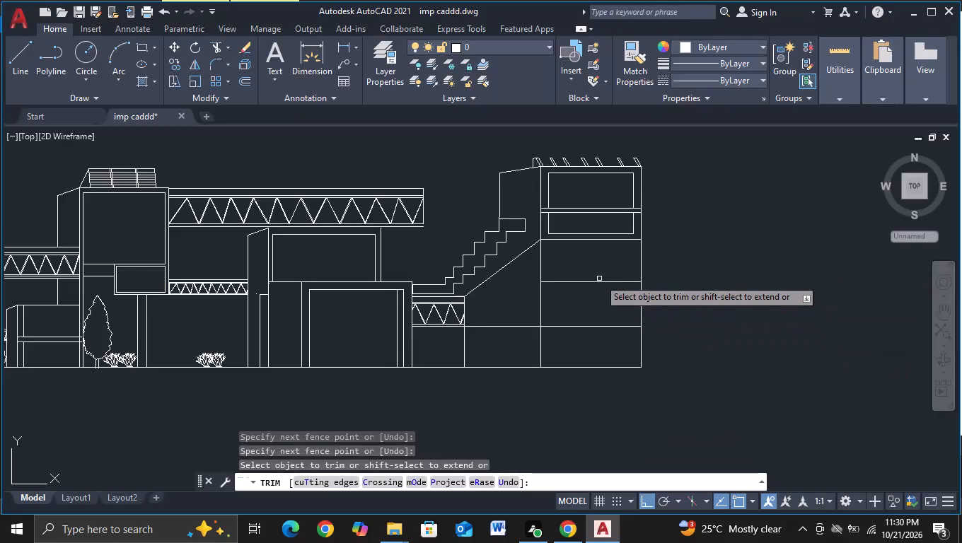
key(Escape)
Copy the upper horizontal beneath the raised box to just below itself and about 969 units below the original, forming two floor bands.
click(598, 283)
key(c)
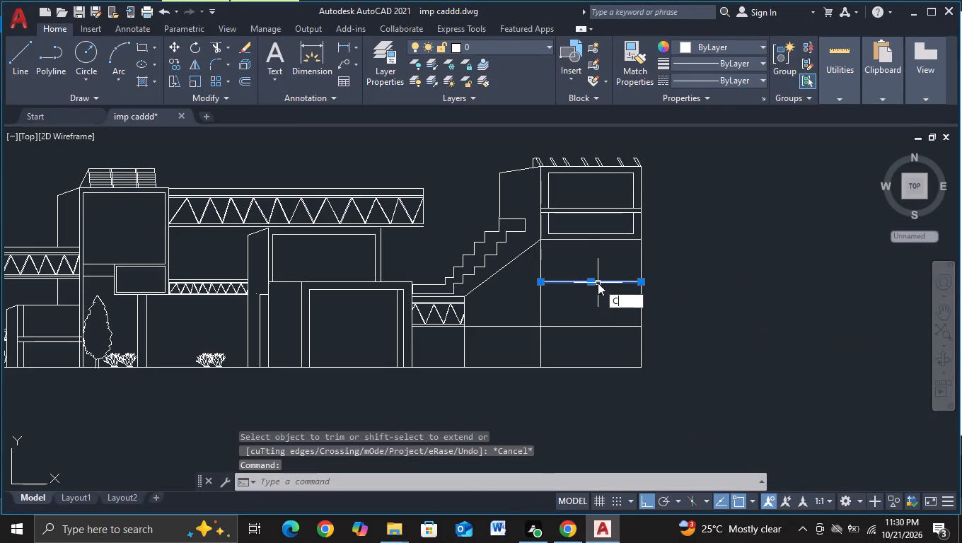
click(659, 326)
click(618, 282)
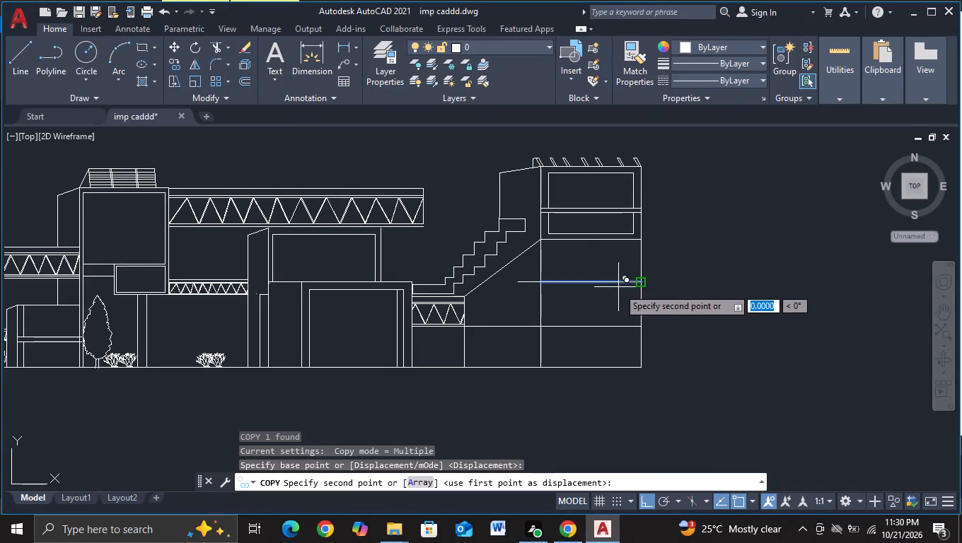
scroll(634, 295, up, 2)
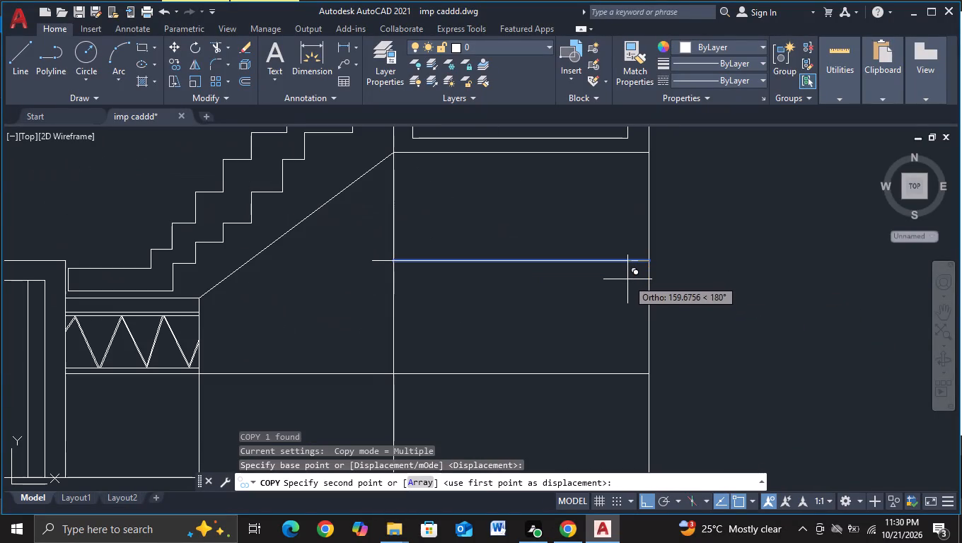
click(639, 274)
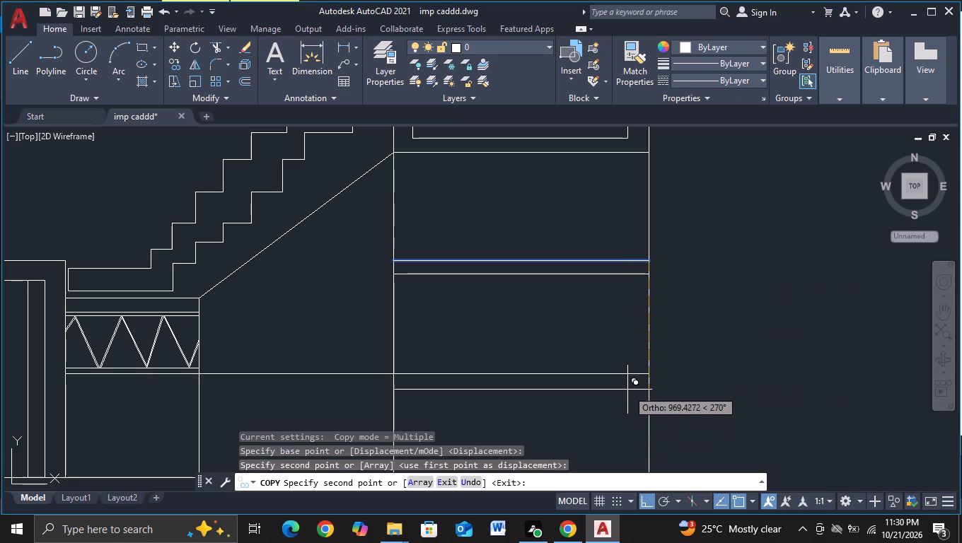
click(627, 389)
key(Escape)
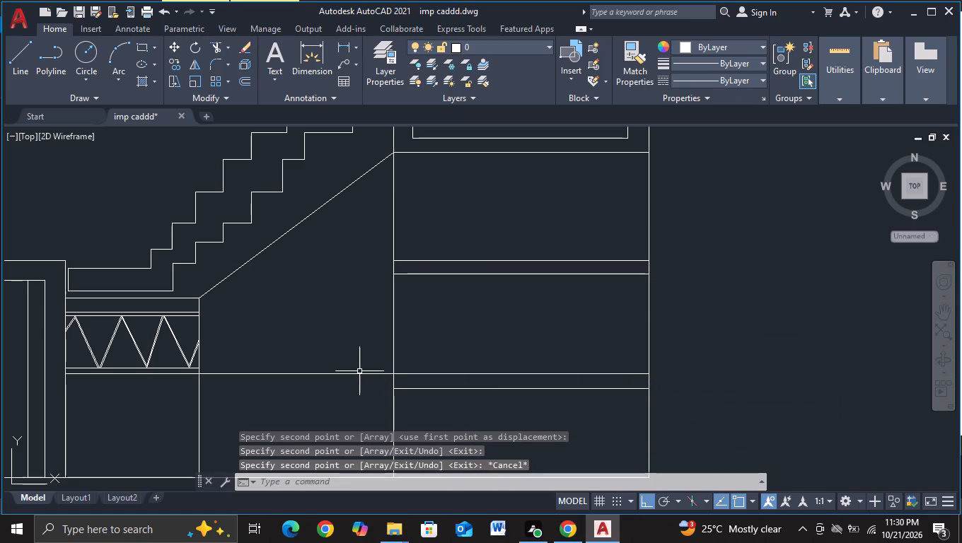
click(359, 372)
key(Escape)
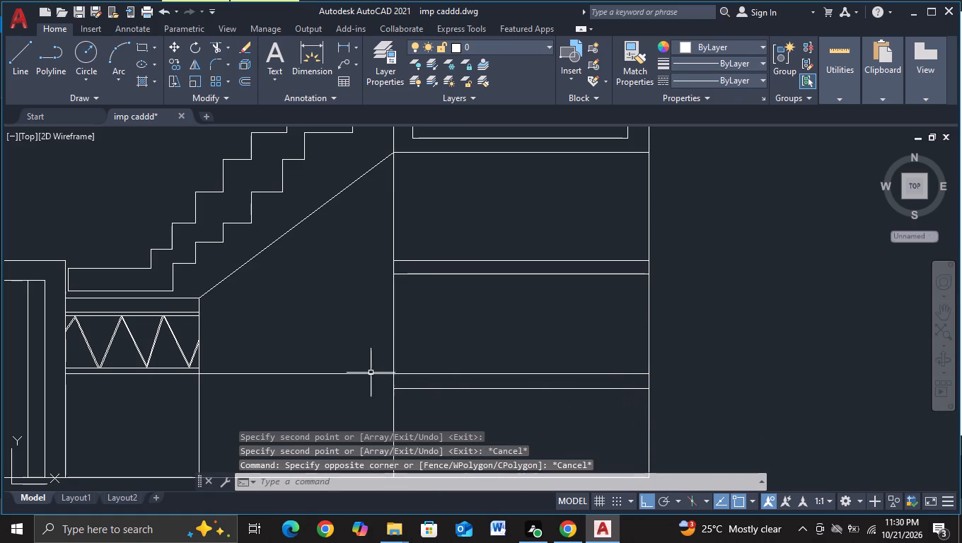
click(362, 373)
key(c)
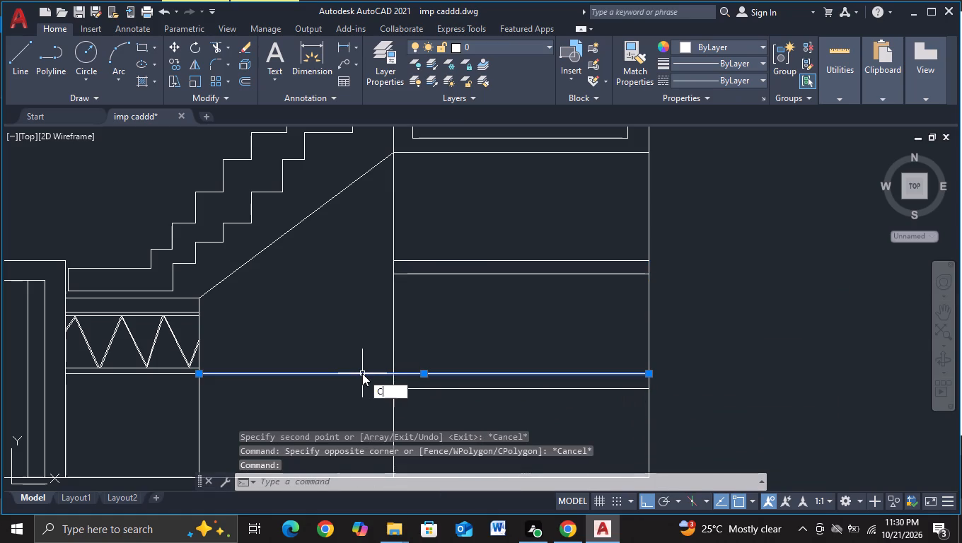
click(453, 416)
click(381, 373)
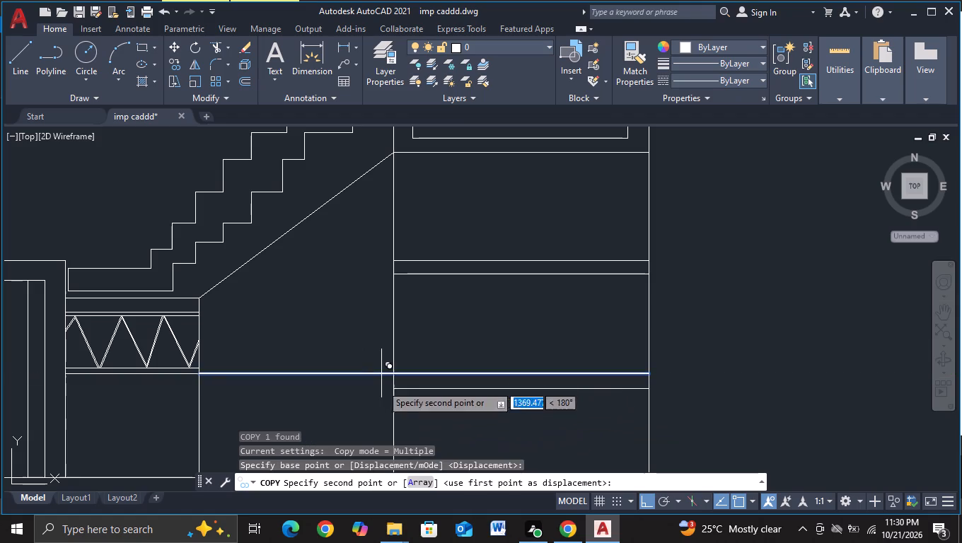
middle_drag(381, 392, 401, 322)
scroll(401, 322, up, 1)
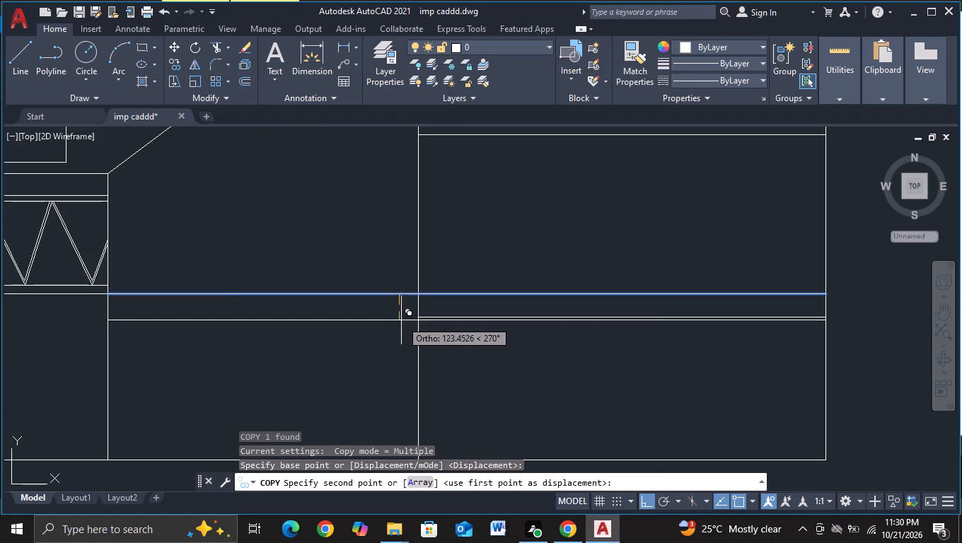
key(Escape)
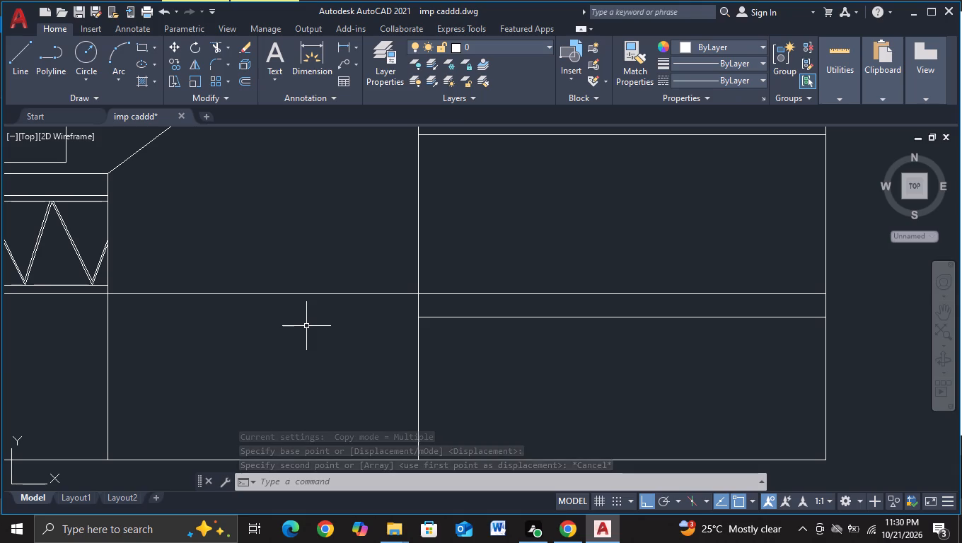
Copy the lower floor band's bottom line about 1594 units horizontally so it crosses the sloped bay past the small truss's support.
click(431, 317)
key(c)
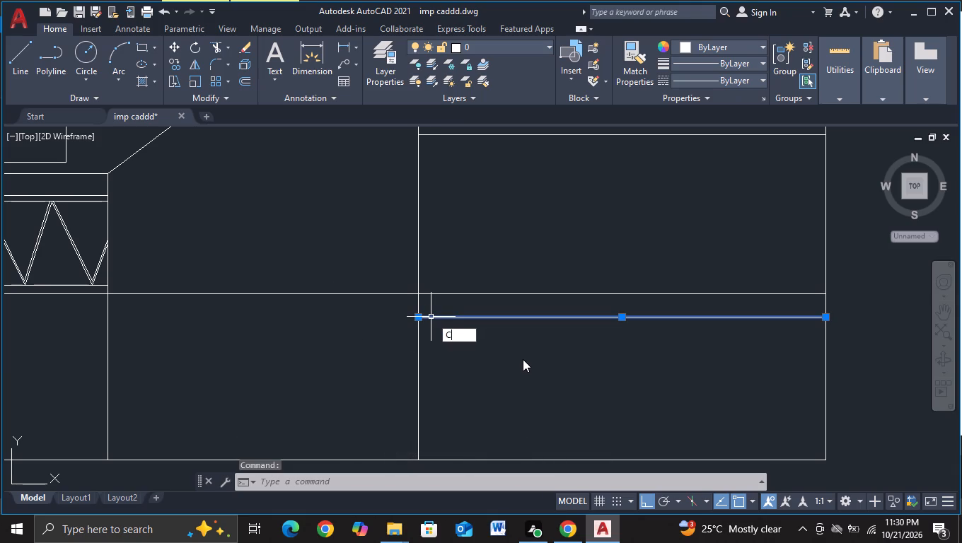
click(523, 359)
click(473, 317)
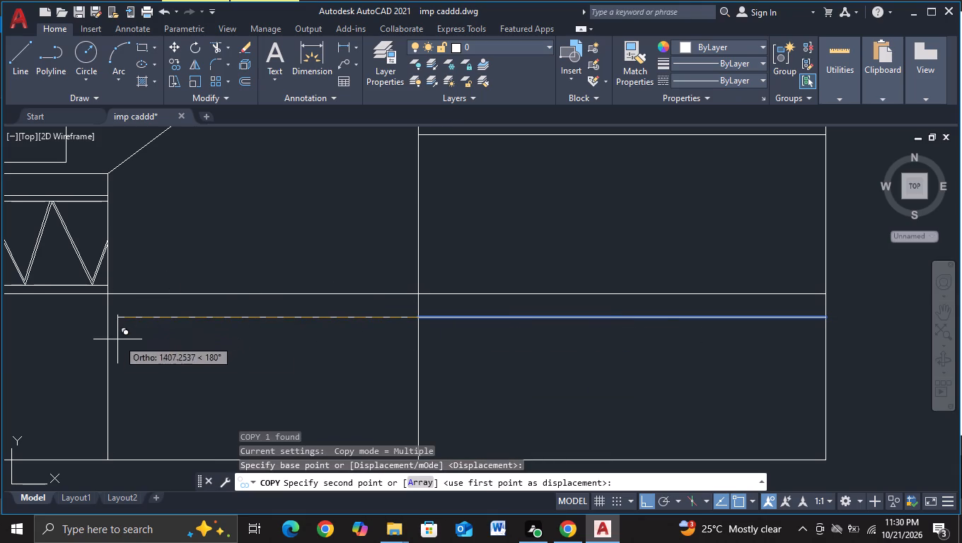
scroll(190, 373, down, 2)
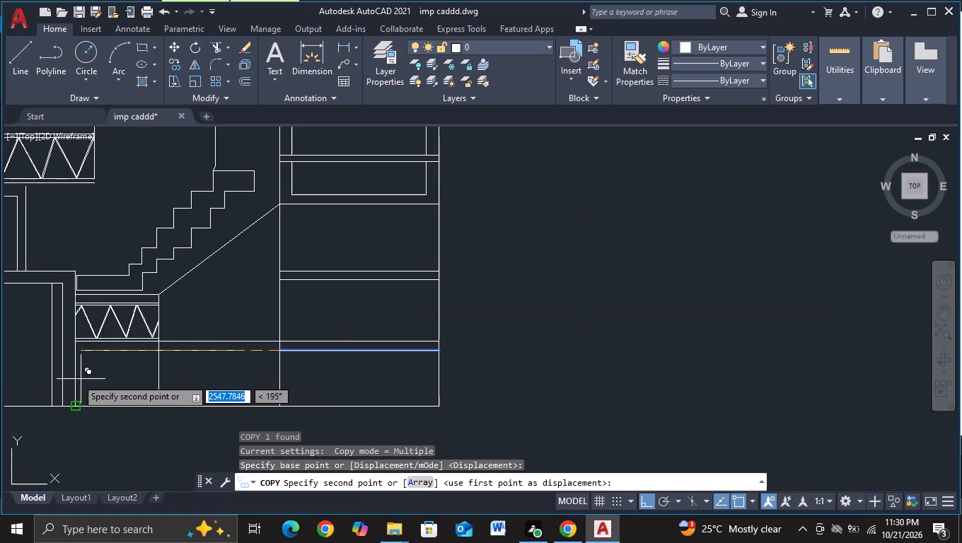
scroll(163, 383, up, 2)
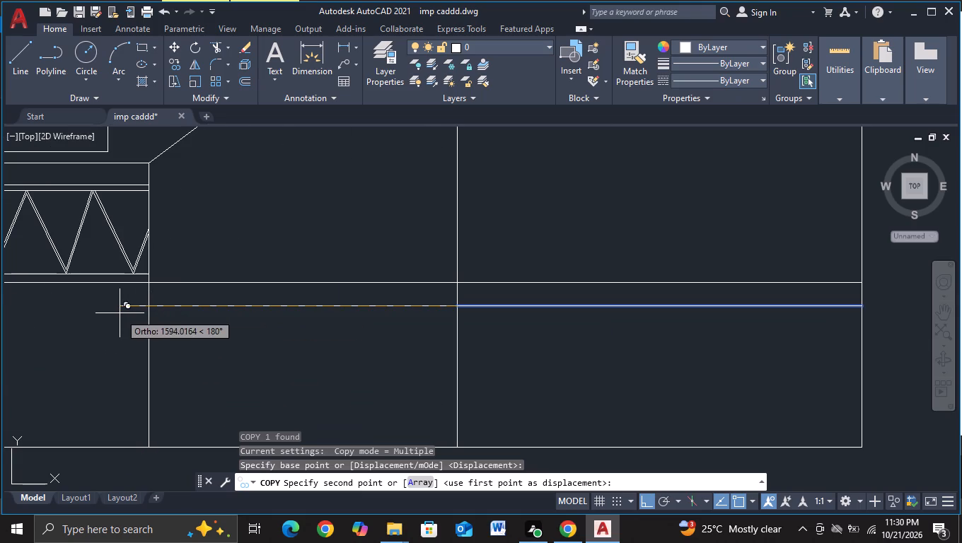
click(120, 317)
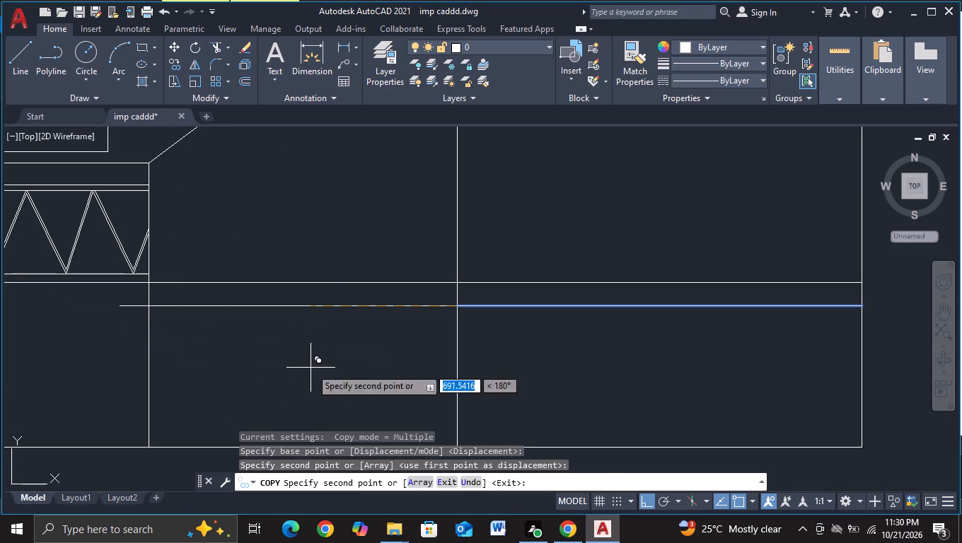
key(Escape)
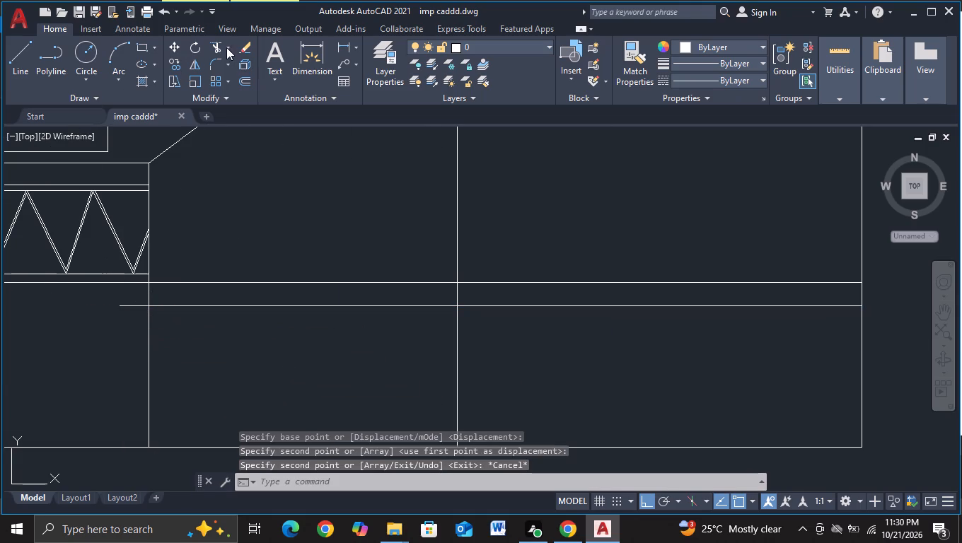
Trim the copied band line's overhang beyond the small truss's vertical support.
click(210, 45)
click(134, 308)
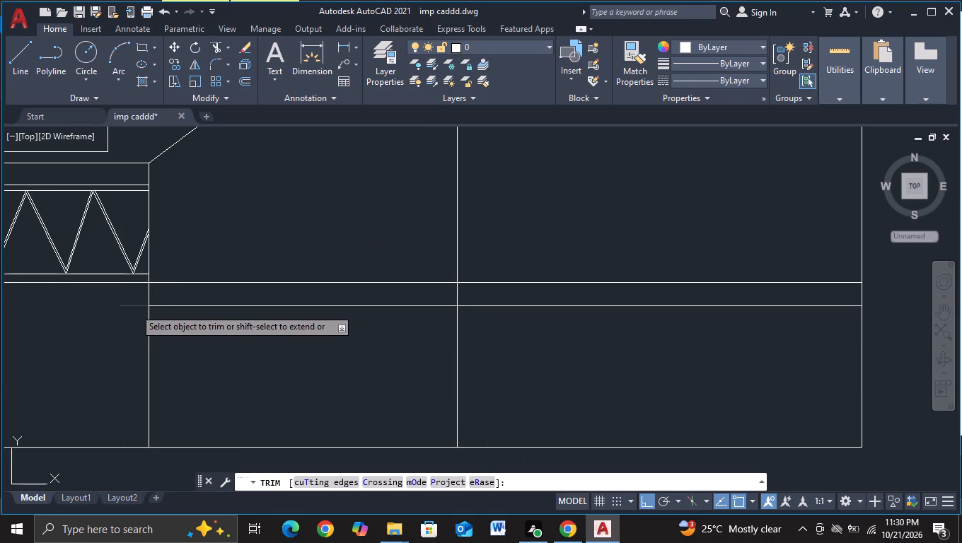
scroll(208, 329, down, 2)
middle_drag(535, 321, 527, 339)
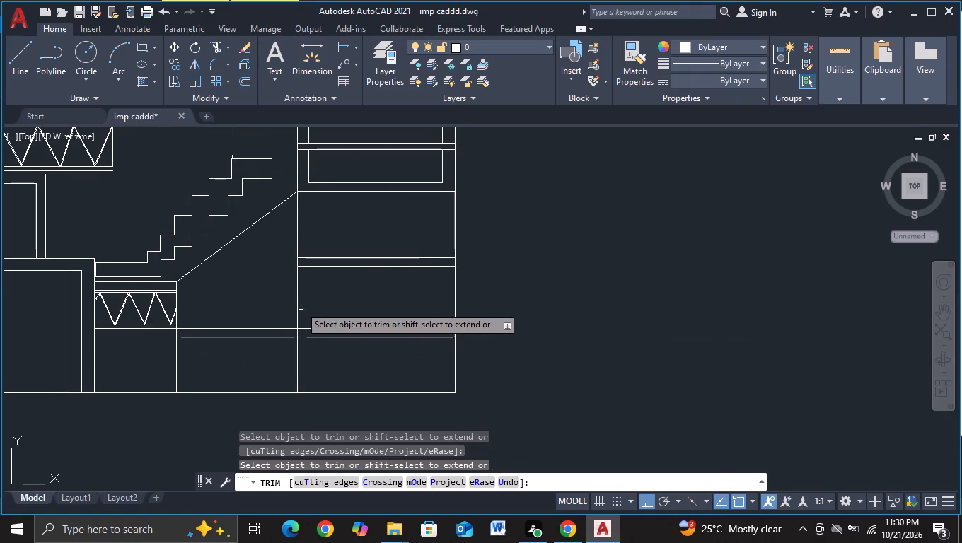
Copy the three stacked segments of the vertical support beside the sloped bay a short distance horizontally into the bay.
key(Escape)
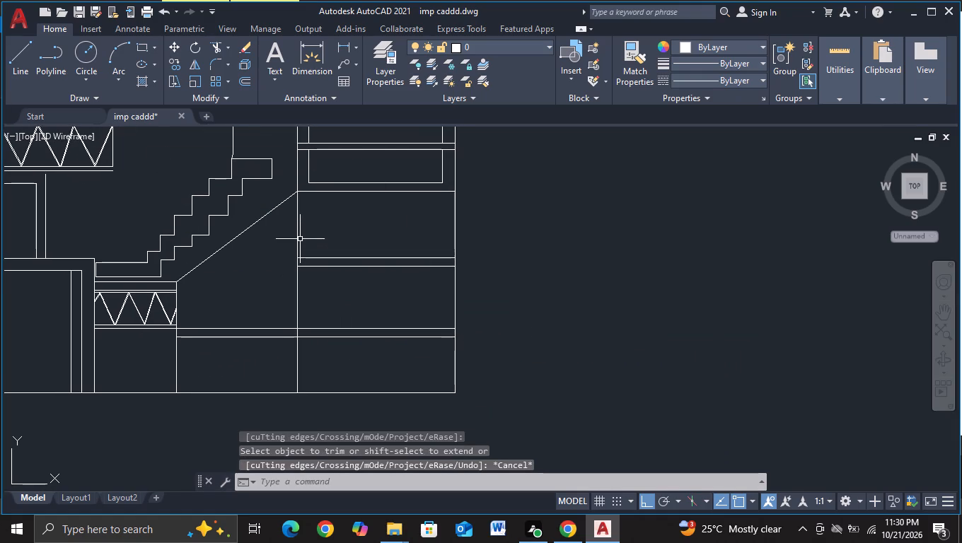
click(299, 229)
click(297, 209)
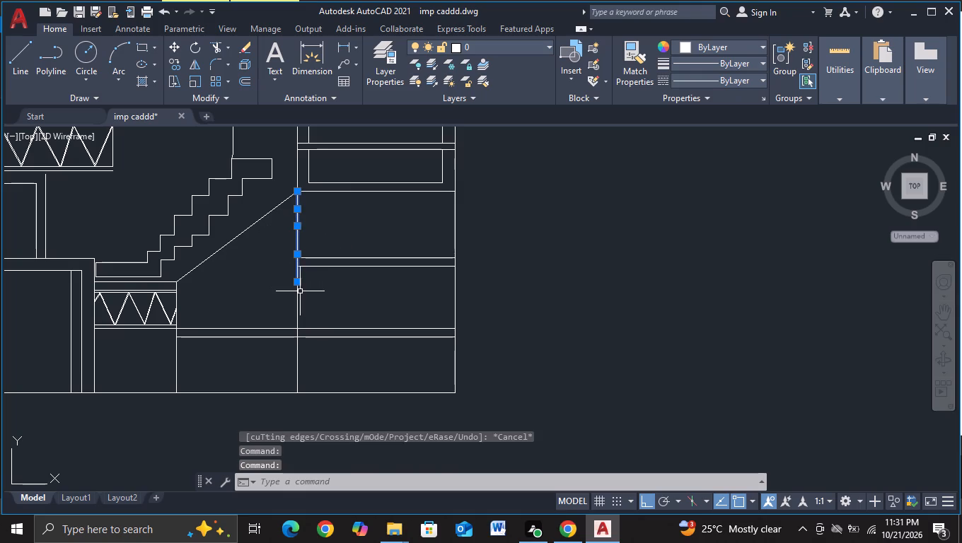
click(296, 296)
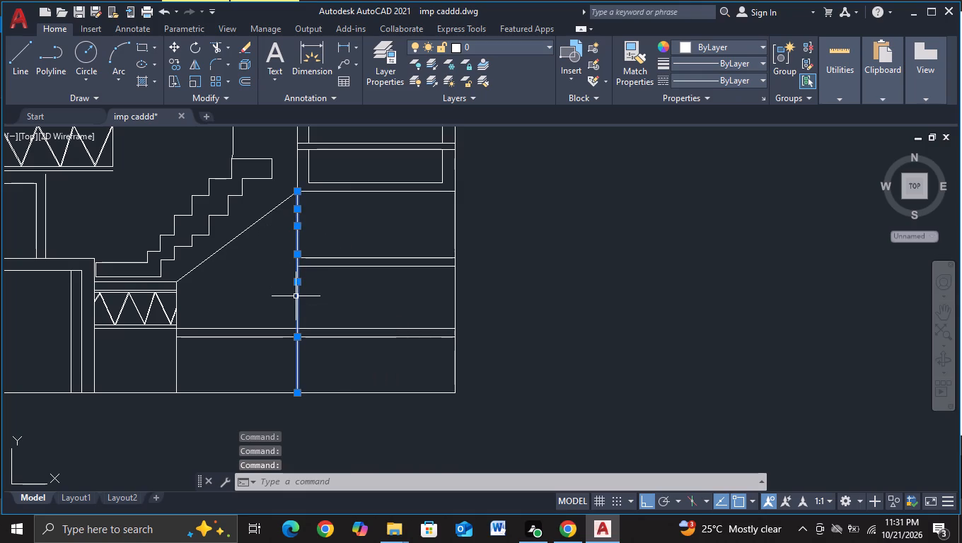
key(c)
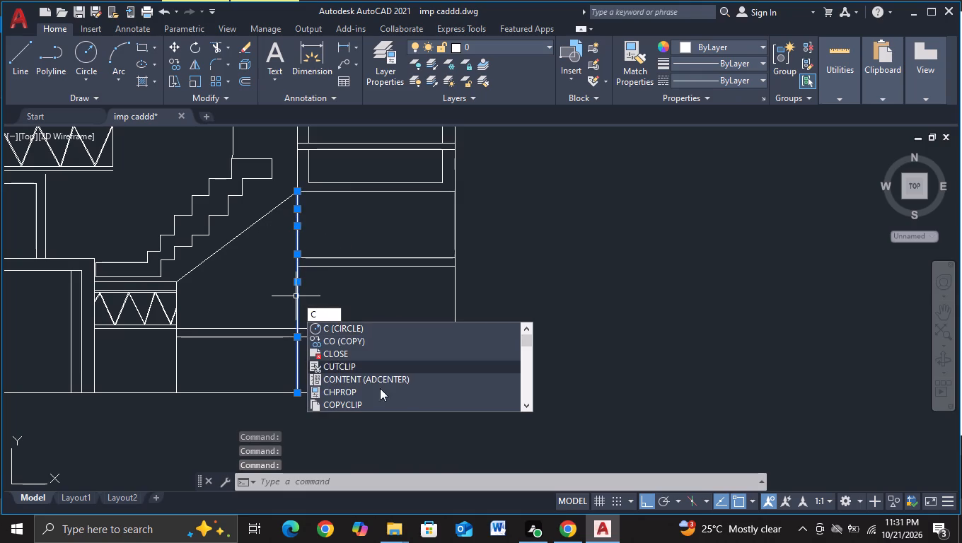
click(360, 340)
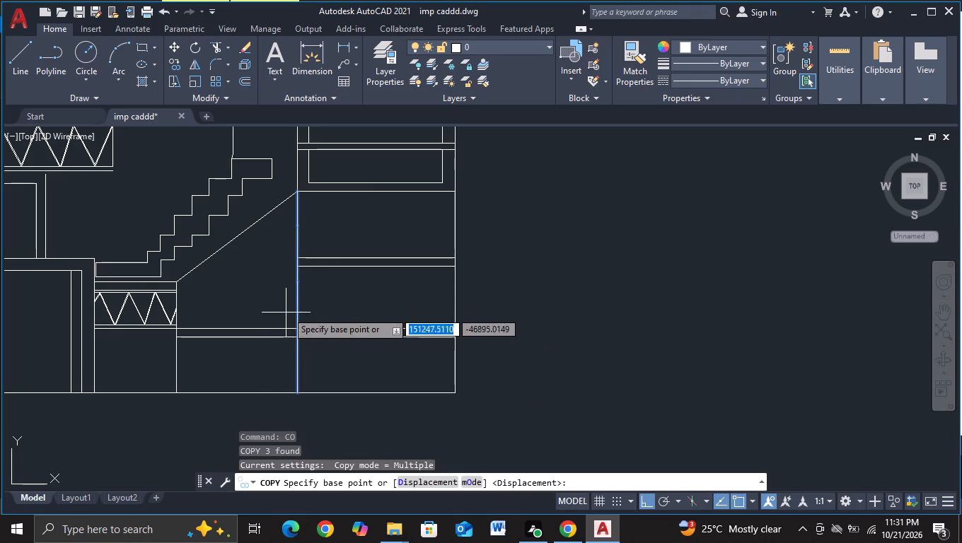
click(293, 296)
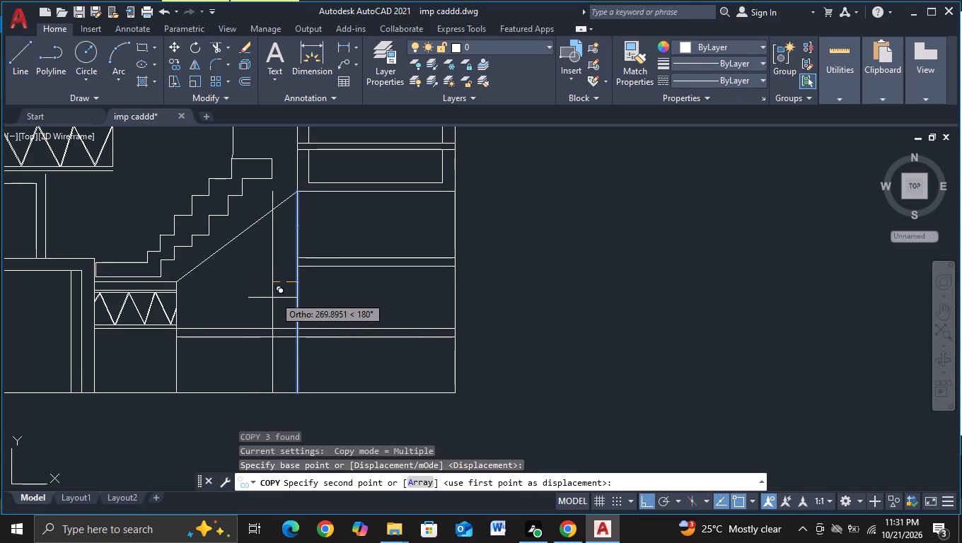
click(283, 293)
key(Escape)
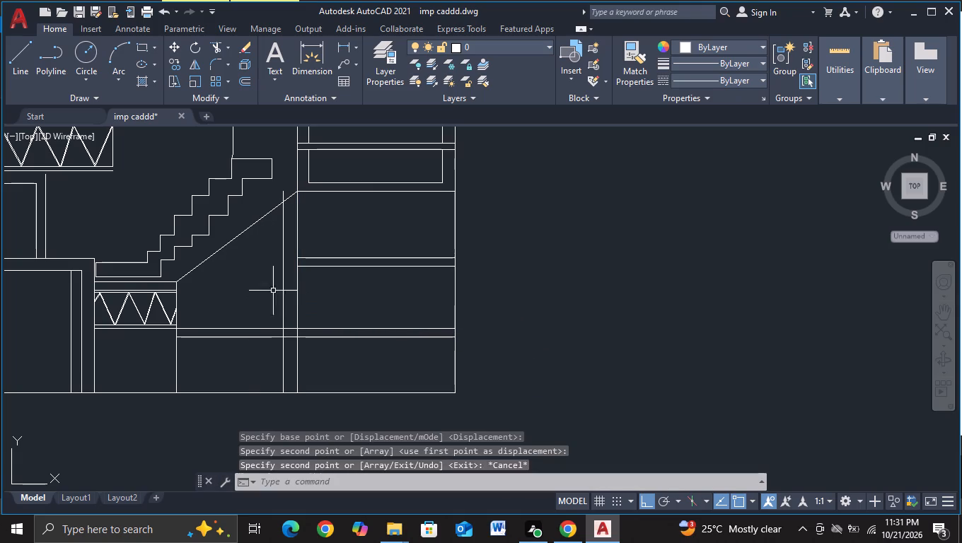
Trim the copied vertical above the slope and below the floor band's top line, plus that line's piece between the two verticals.
click(215, 46)
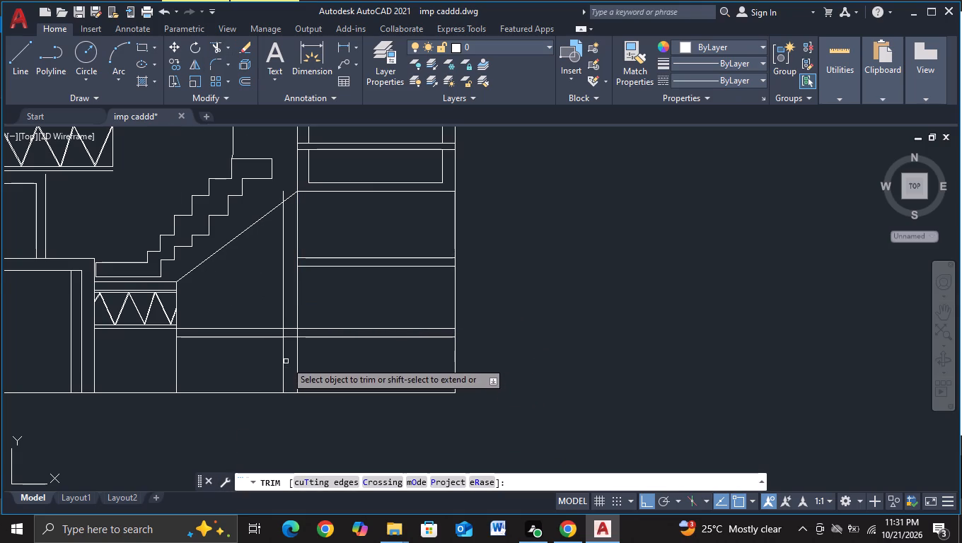
click(283, 361)
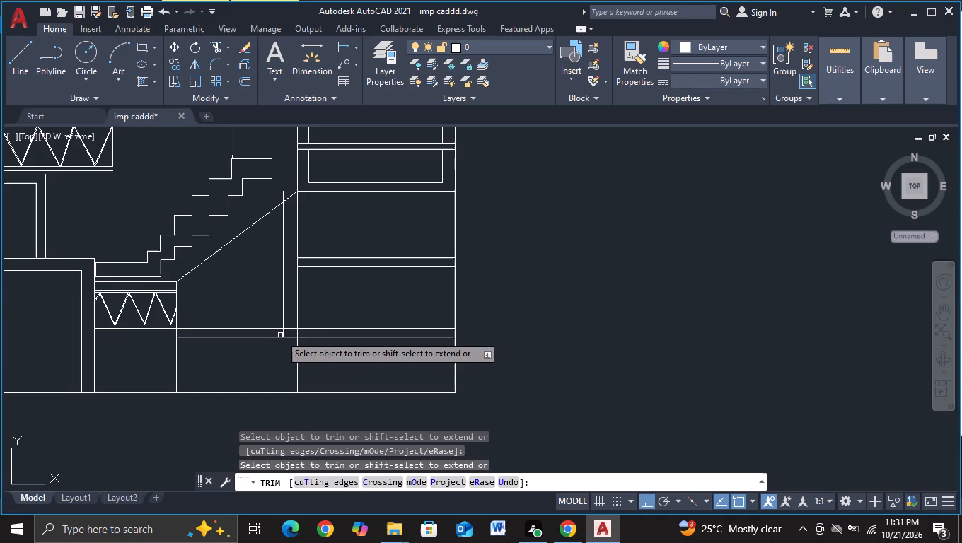
click(280, 335)
click(287, 328)
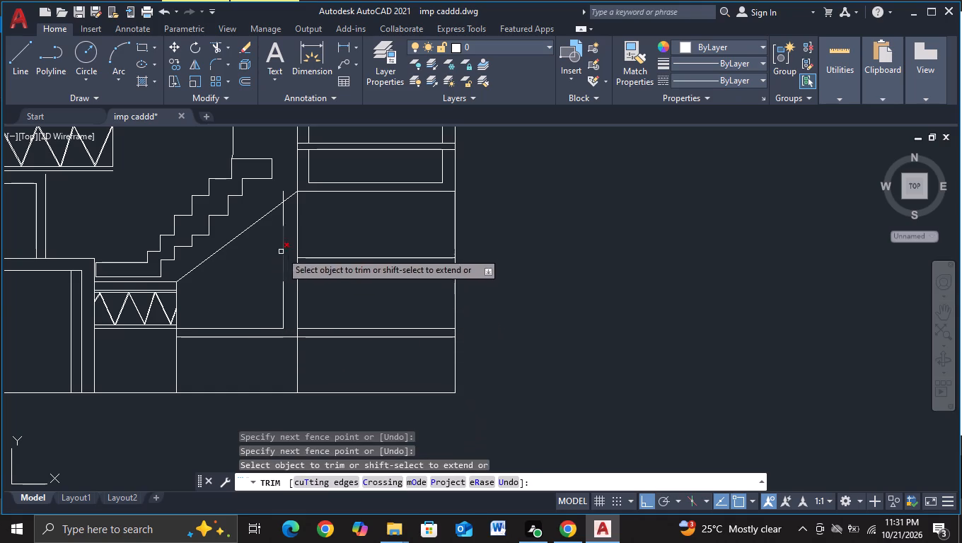
click(281, 196)
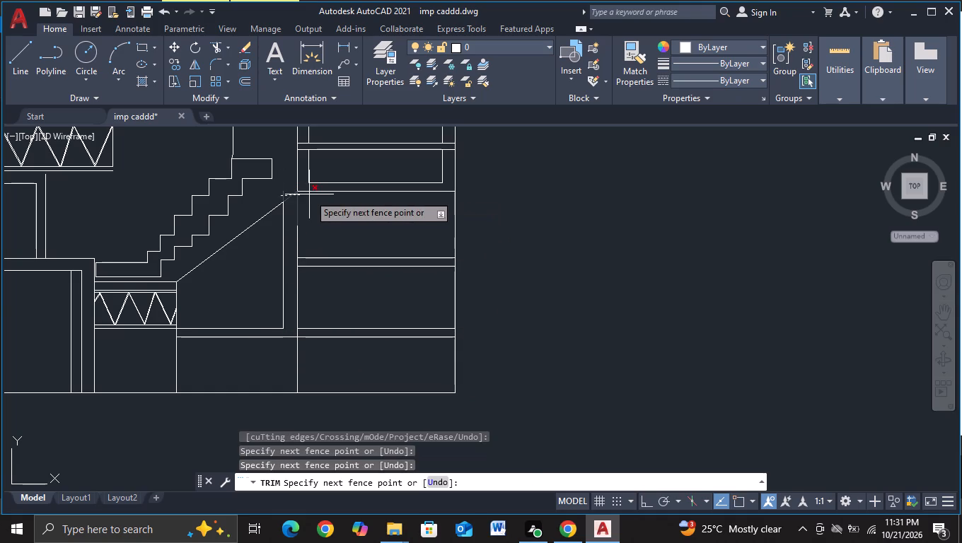
click(284, 189)
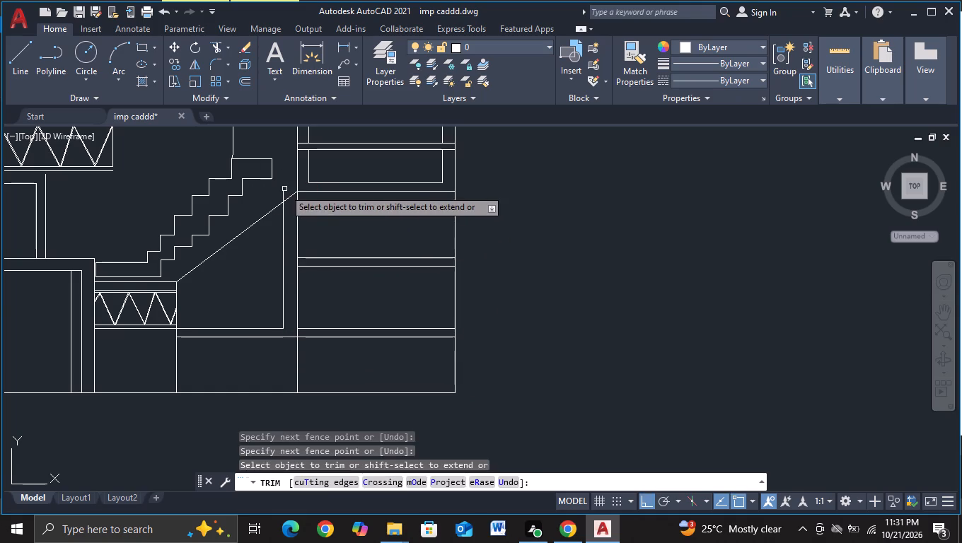
key(Escape)
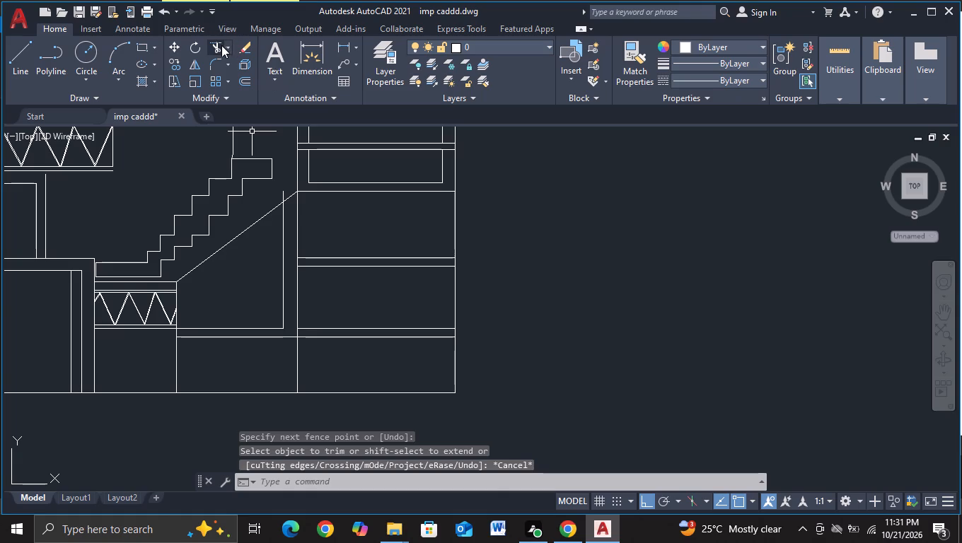
click(221, 46)
click(284, 191)
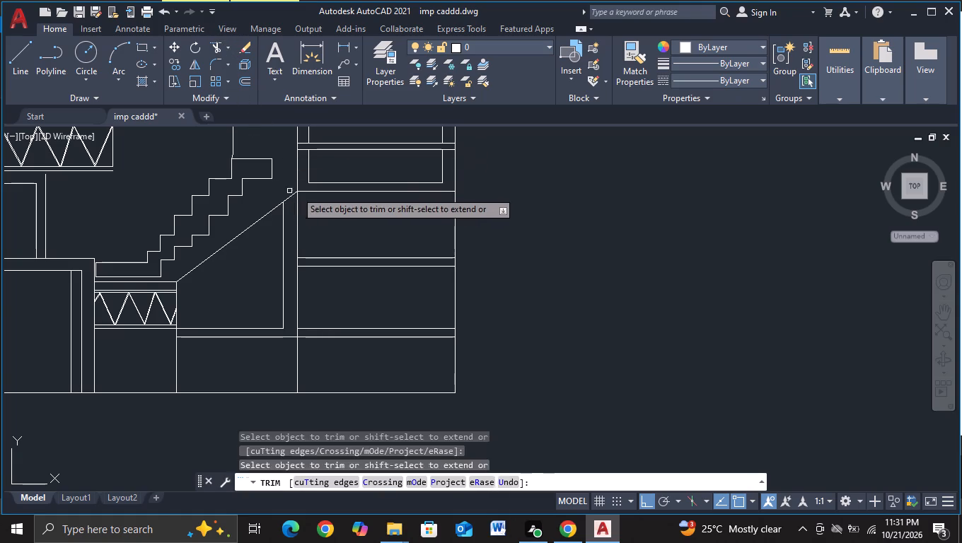
key(Escape)
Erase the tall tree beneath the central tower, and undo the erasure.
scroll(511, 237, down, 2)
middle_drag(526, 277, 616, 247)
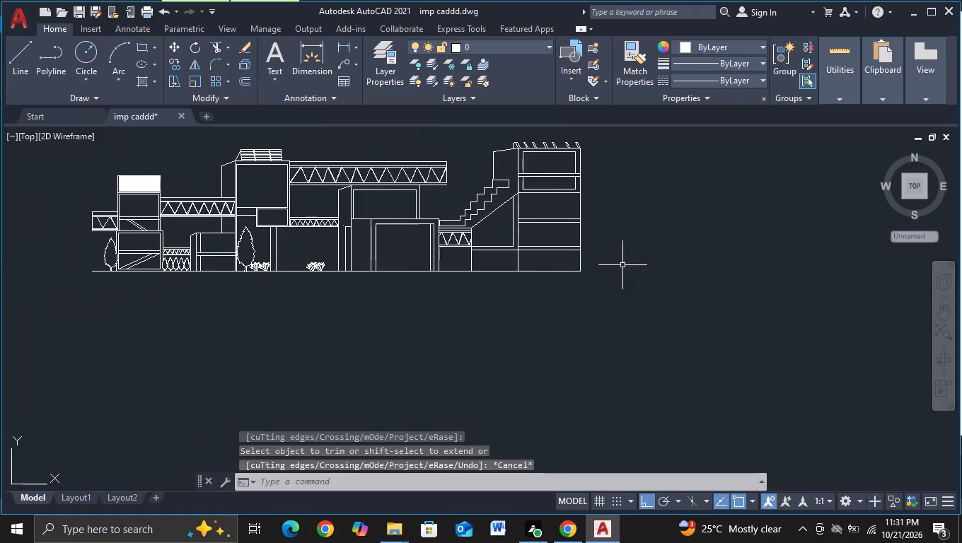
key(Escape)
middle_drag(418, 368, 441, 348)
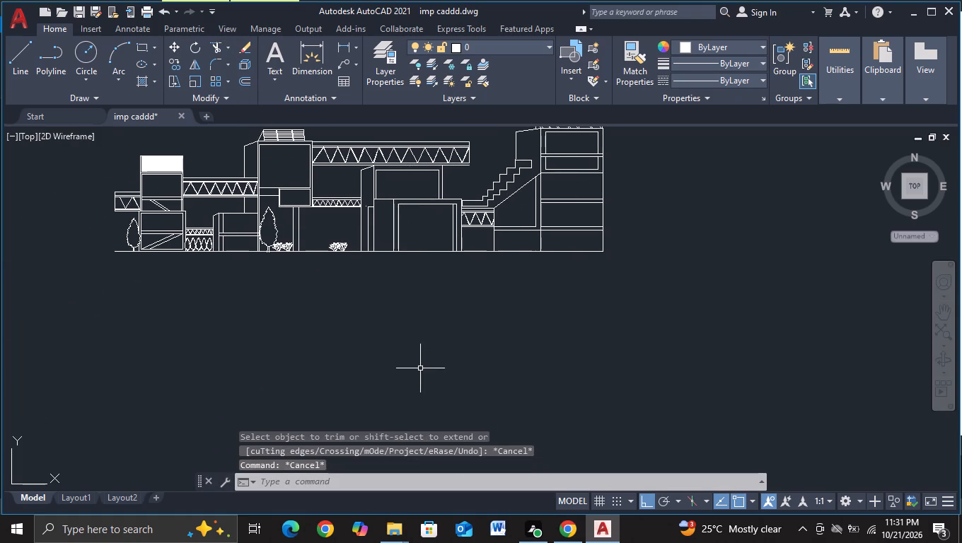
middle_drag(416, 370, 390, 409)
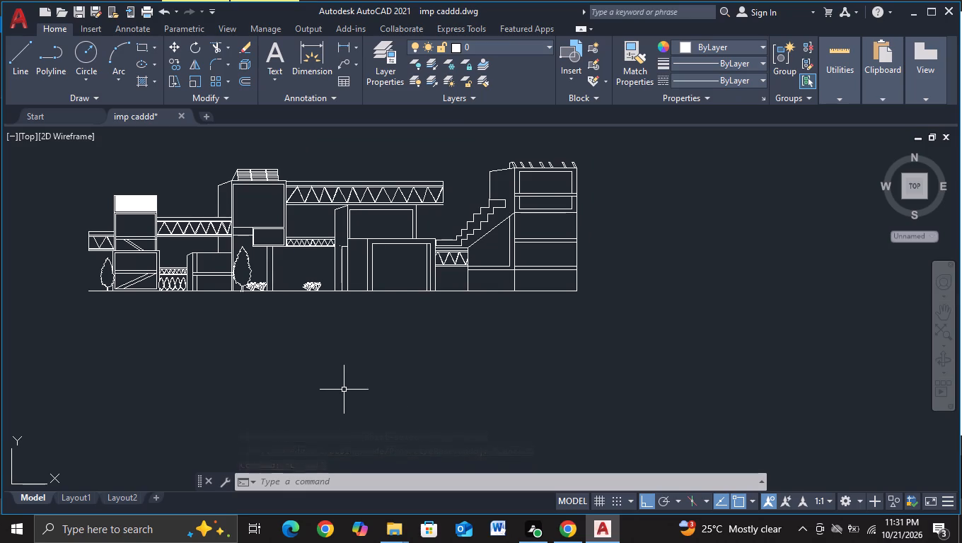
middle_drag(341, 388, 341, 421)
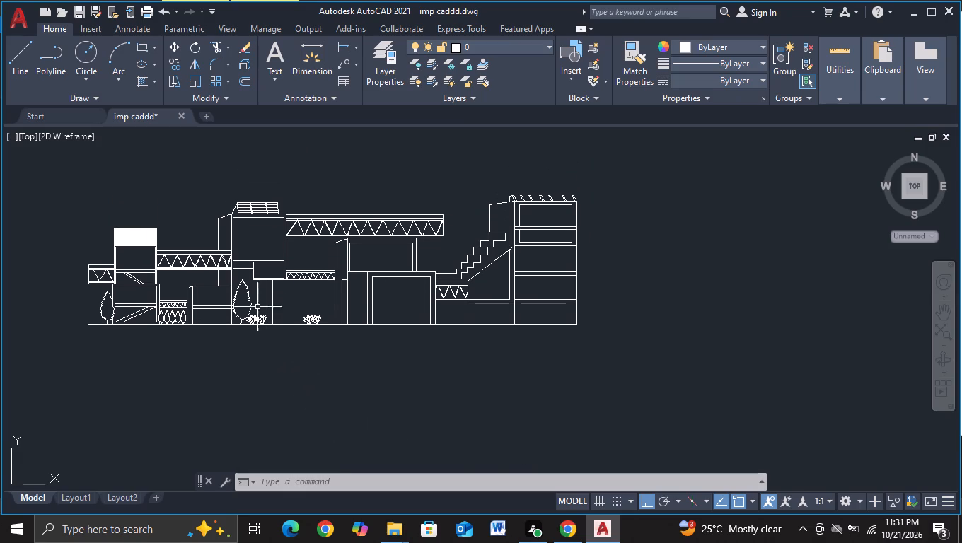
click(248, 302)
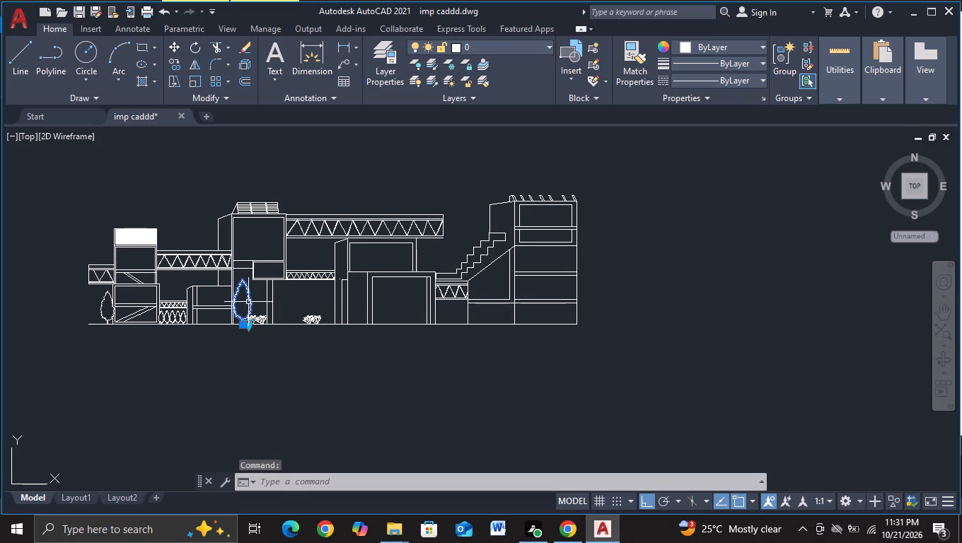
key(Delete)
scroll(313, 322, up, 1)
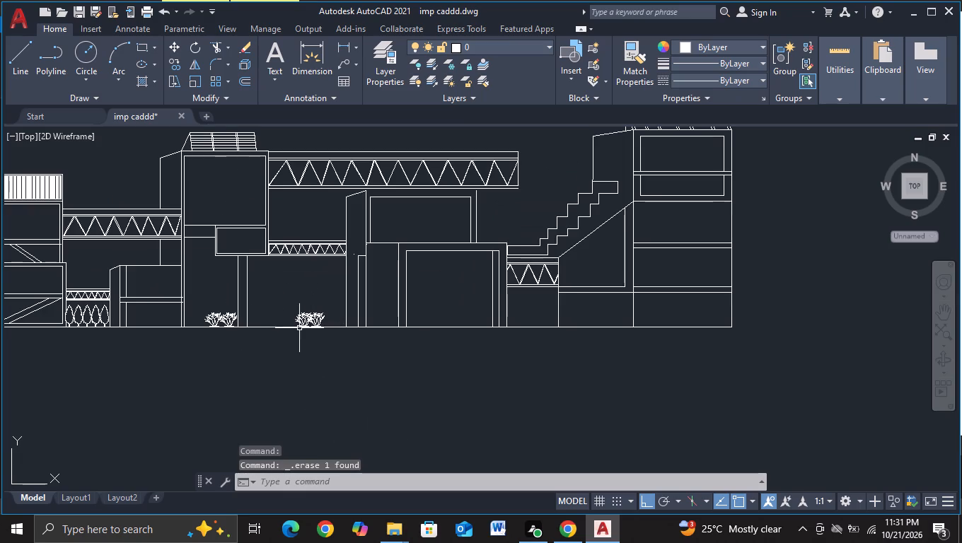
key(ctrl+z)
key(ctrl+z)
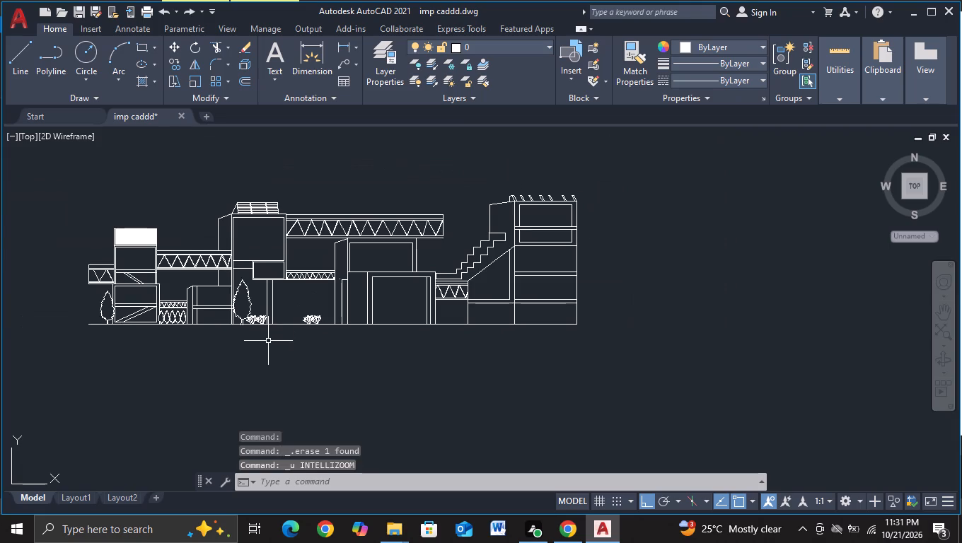
Erase the tall tree and the four shrubs standing at ground level beneath the central tower and the adjoining small truss.
click(250, 300)
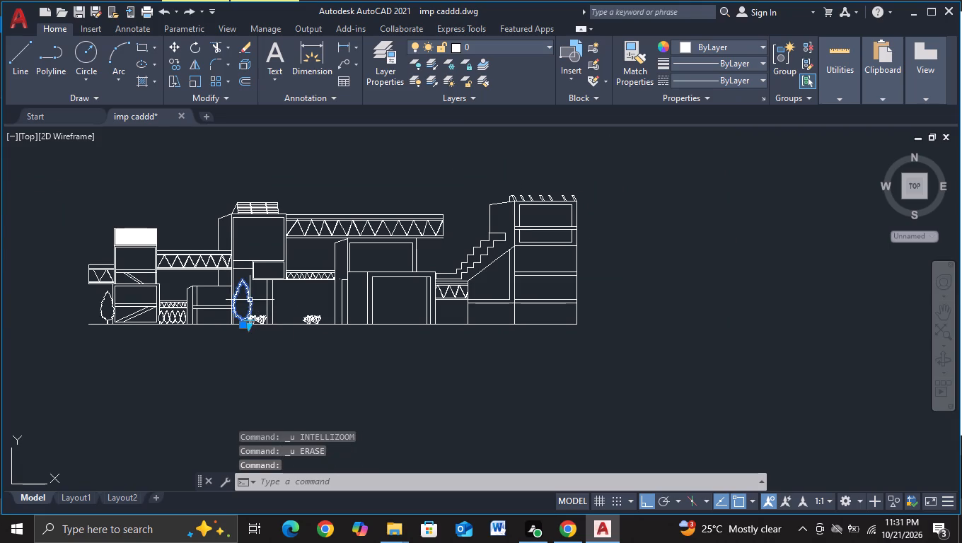
key(Delete)
scroll(260, 303, up, 2)
click(240, 337)
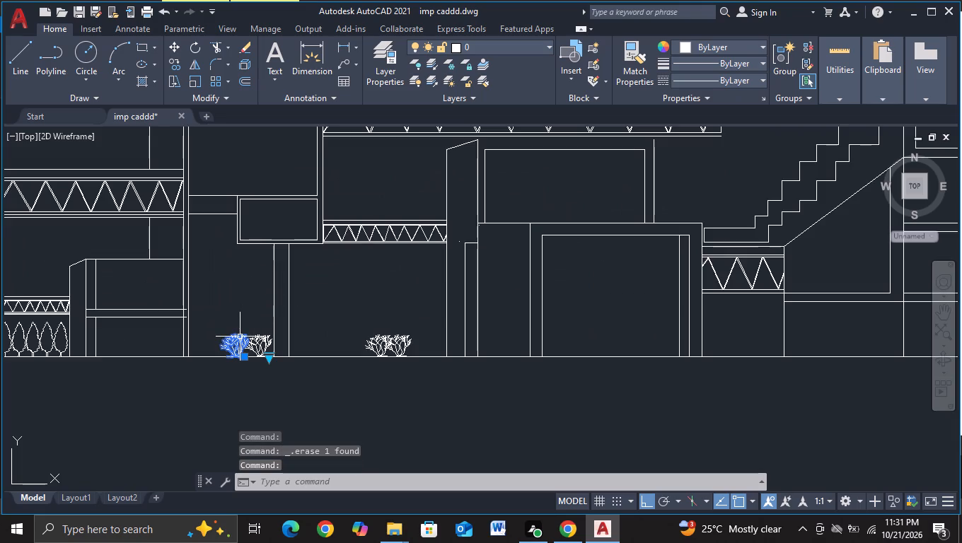
key(Delete)
click(267, 344)
key(Delete)
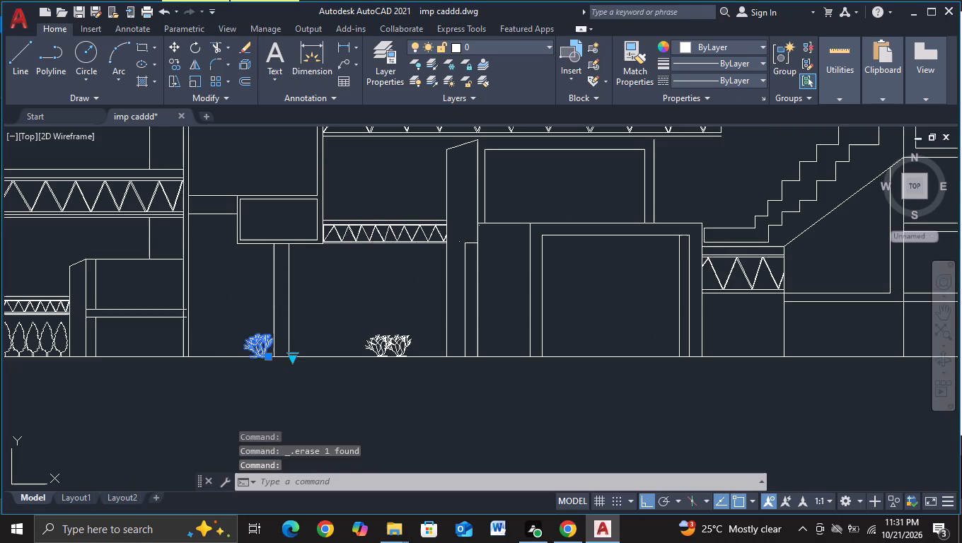
click(373, 339)
key(Delete)
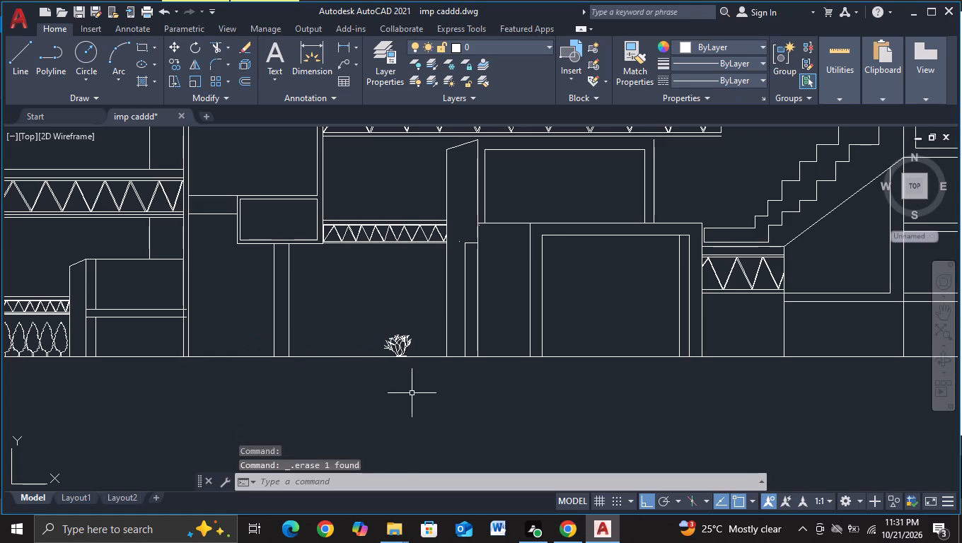
scroll(412, 393, down, 1)
middle_drag(415, 419, 520, 380)
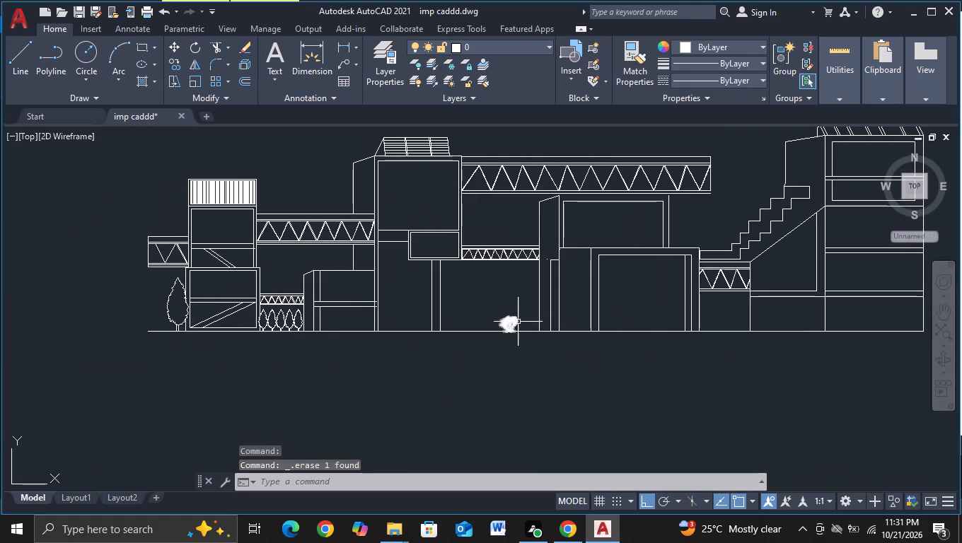
click(518, 322)
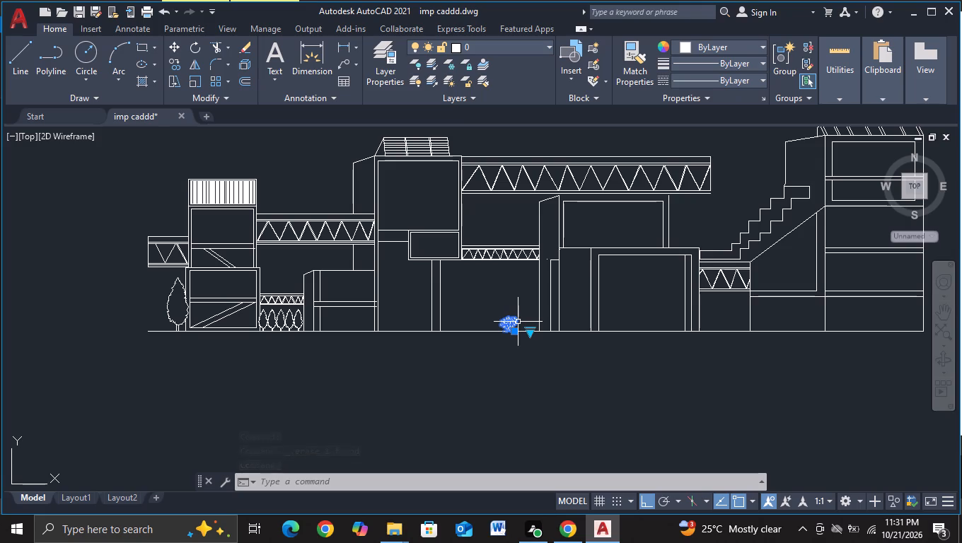
key(Delete)
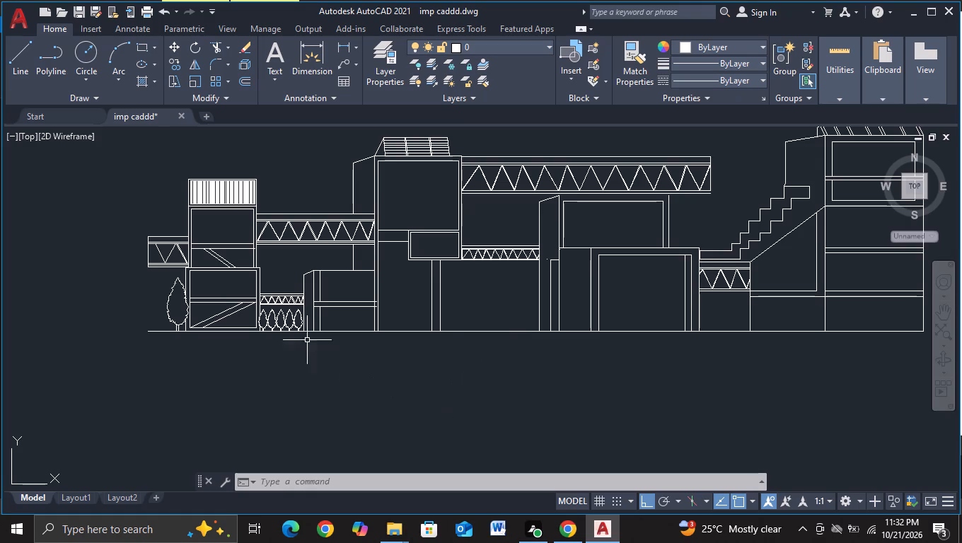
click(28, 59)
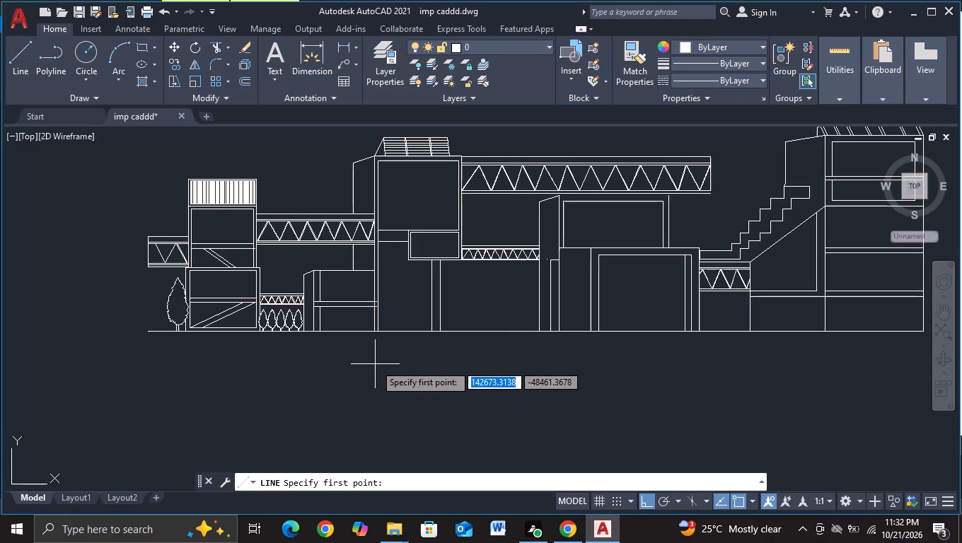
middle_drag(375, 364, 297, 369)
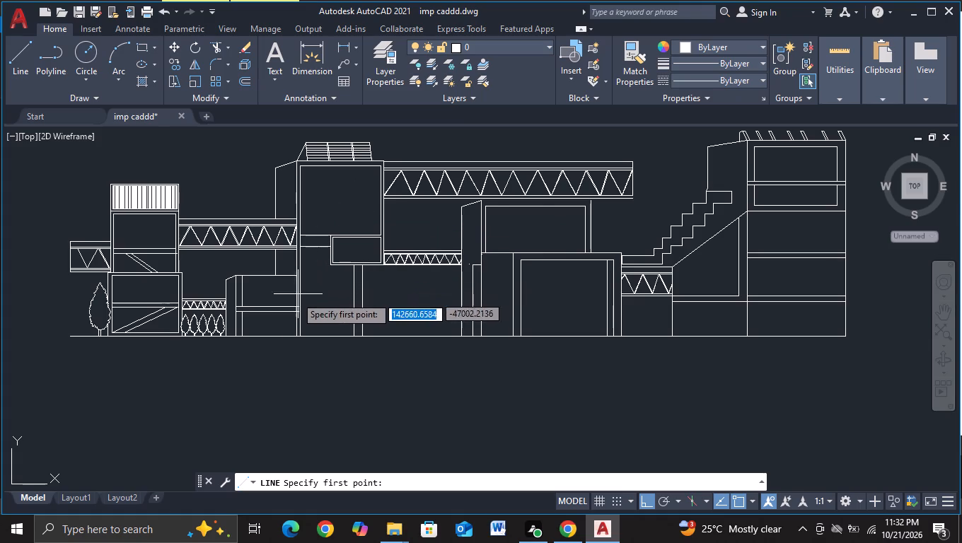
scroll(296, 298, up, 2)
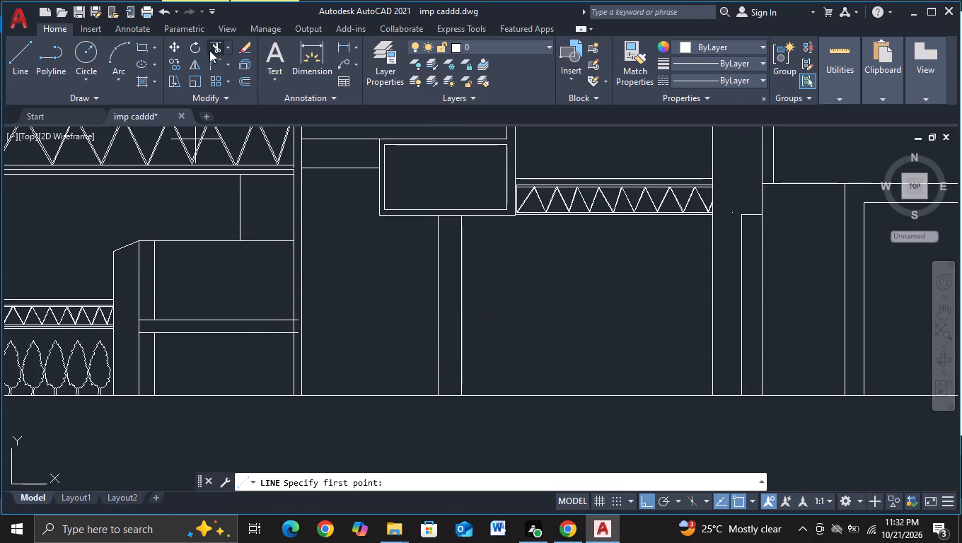
Trim away the double-outlined window box inside the central tower and the two horizontal lines beside it.
click(214, 51)
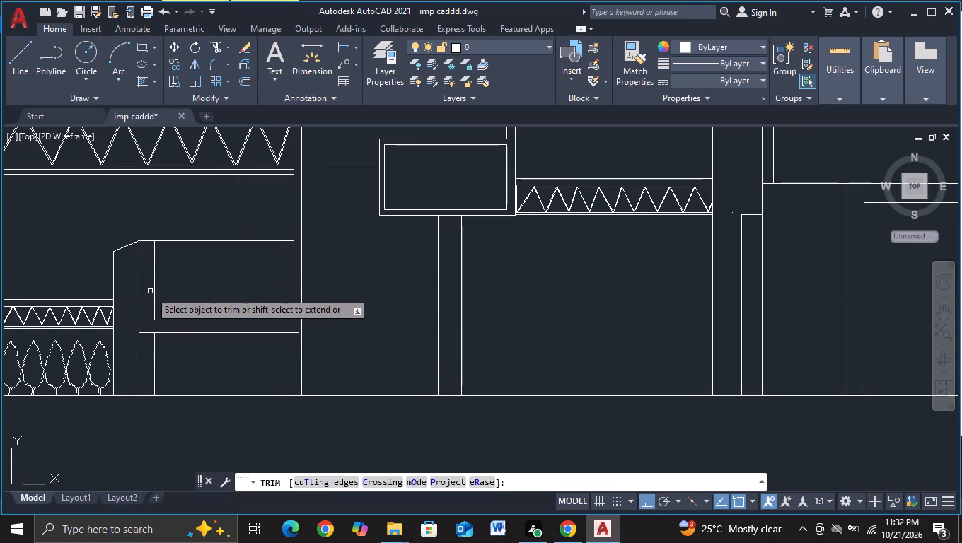
scroll(335, 284, down, 2)
middle_drag(334, 286, 299, 374)
drag(307, 288, 302, 360)
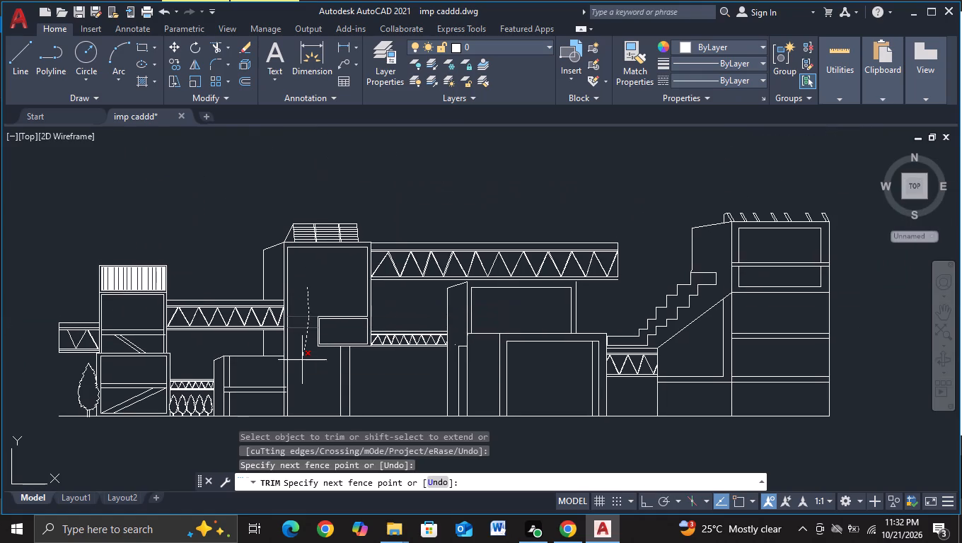
drag(302, 360, 332, 355)
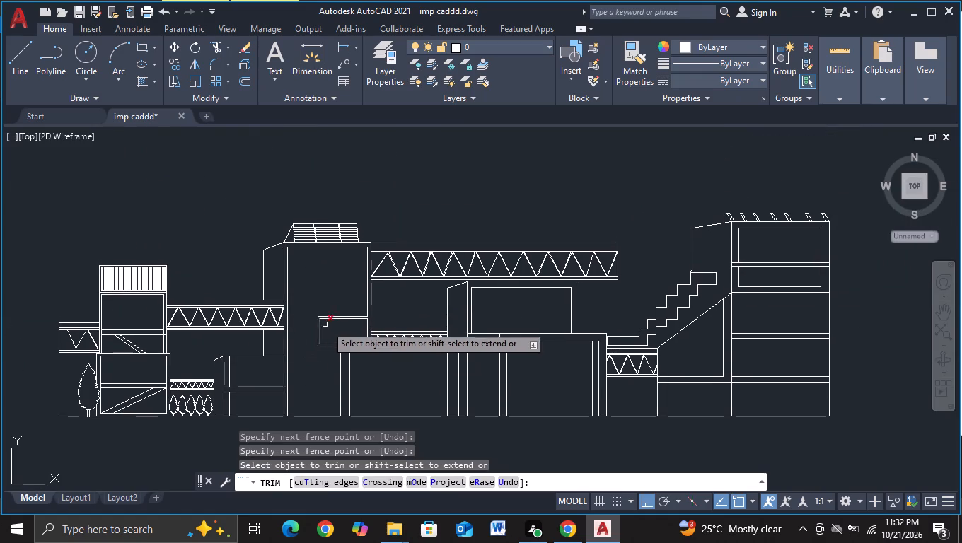
drag(327, 325, 304, 328)
drag(327, 294, 315, 370)
middle_drag(313, 373, 328, 309)
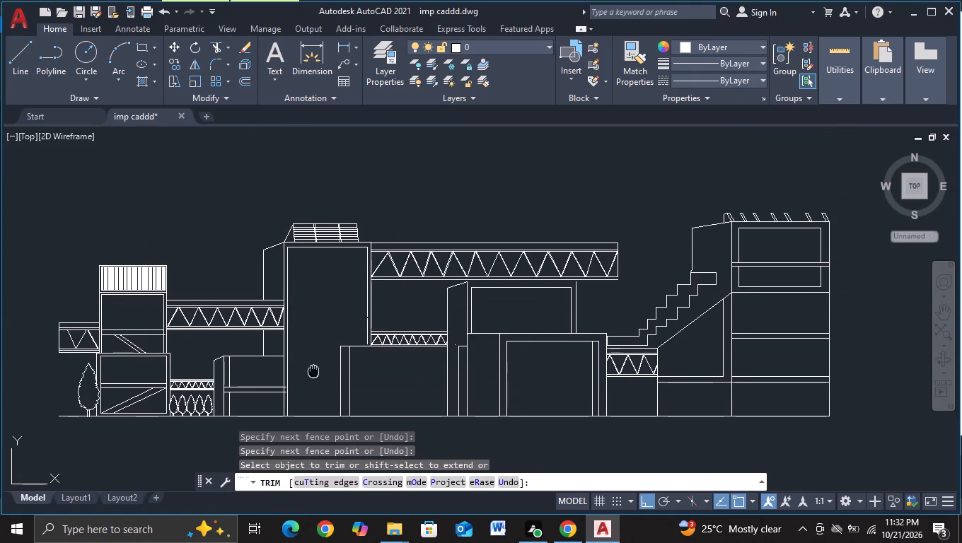
middle_drag(328, 309, 335, 295)
Trim the floor band's lines and the inner vertical out of the sloped bay beside the central tower.
drag(270, 294, 270, 332)
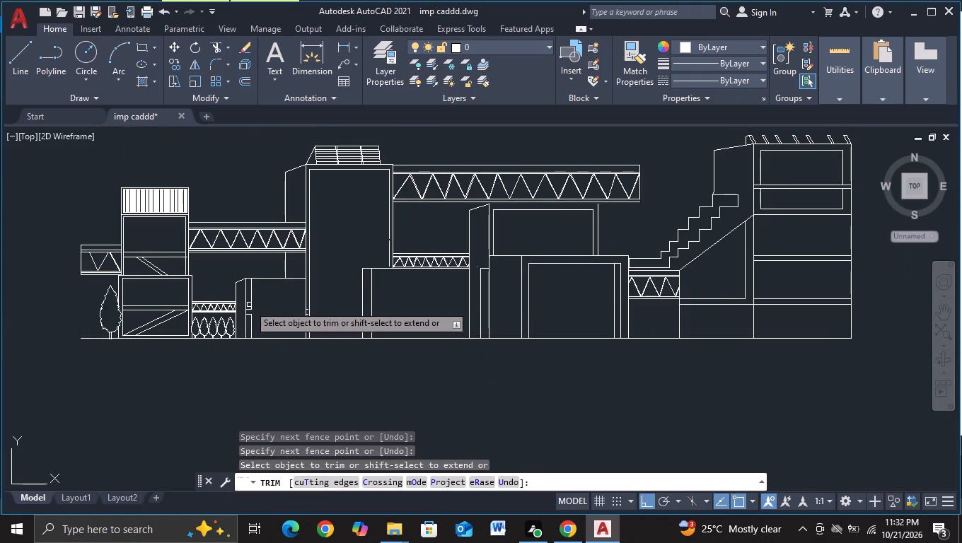
drag(249, 305, 291, 298)
drag(248, 320, 274, 318)
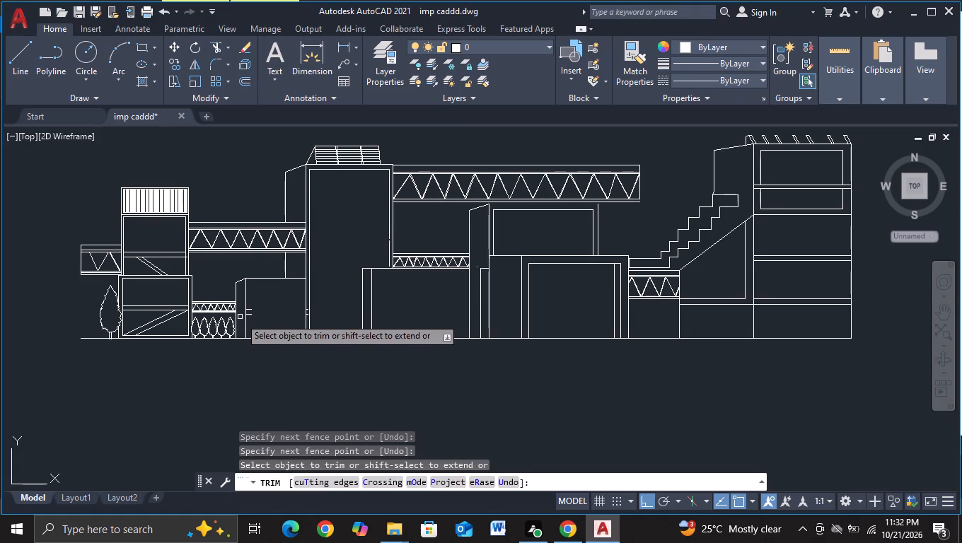
drag(250, 319, 245, 308)
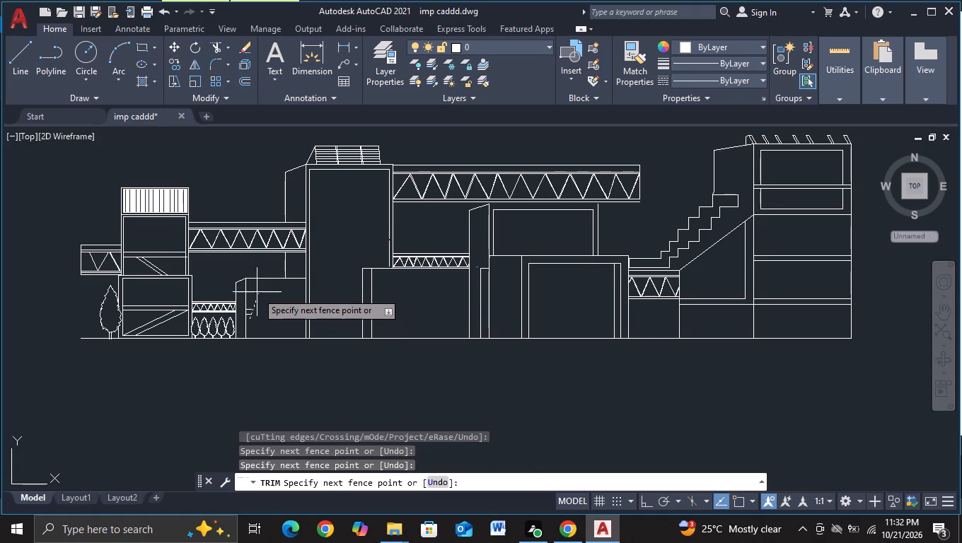
click(255, 291)
click(249, 313)
middle_drag(285, 301, 282, 318)
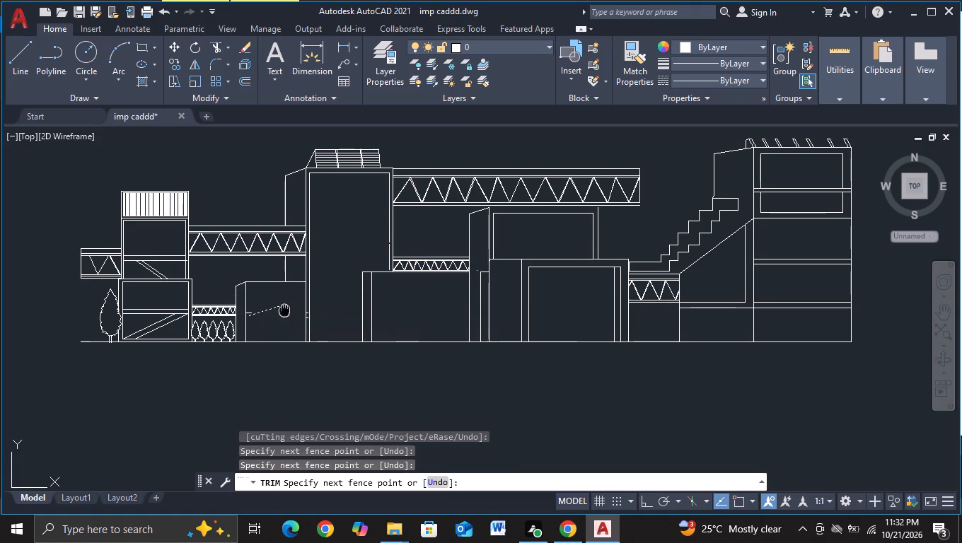
middle_drag(282, 318, 280, 321)
key(Escape)
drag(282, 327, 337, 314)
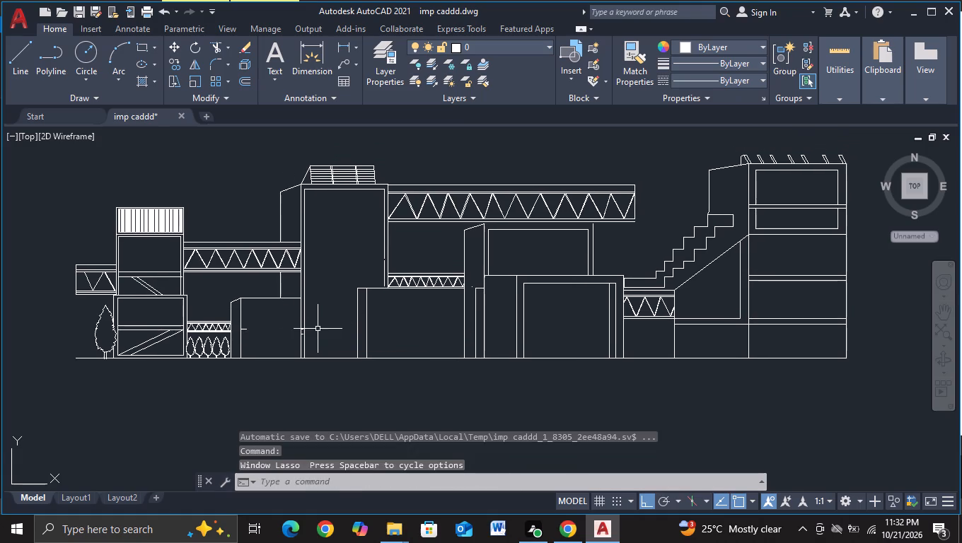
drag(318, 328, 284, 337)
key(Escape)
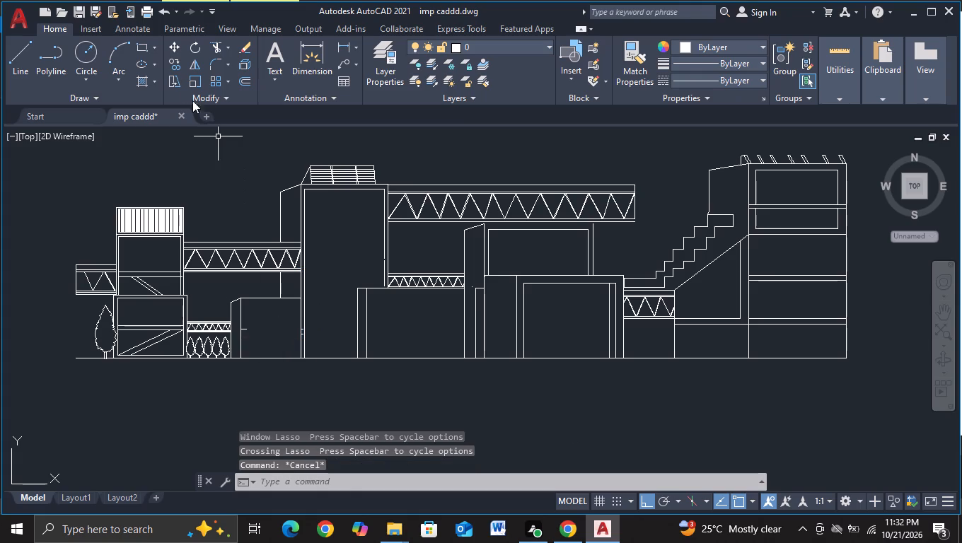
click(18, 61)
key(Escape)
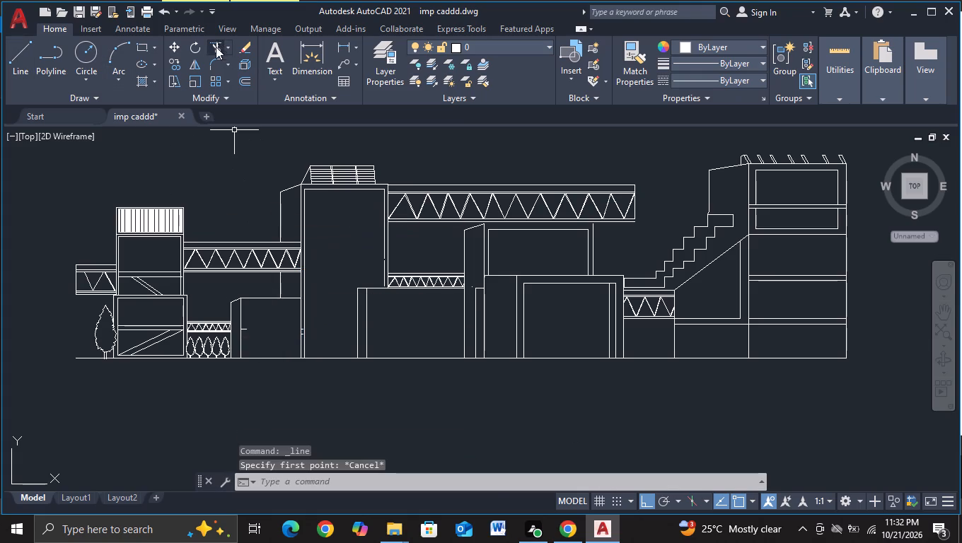
Trim the leftover band stubs and the lower parts of the two tower verticals bordering the sloped bay.
click(213, 49)
click(245, 330)
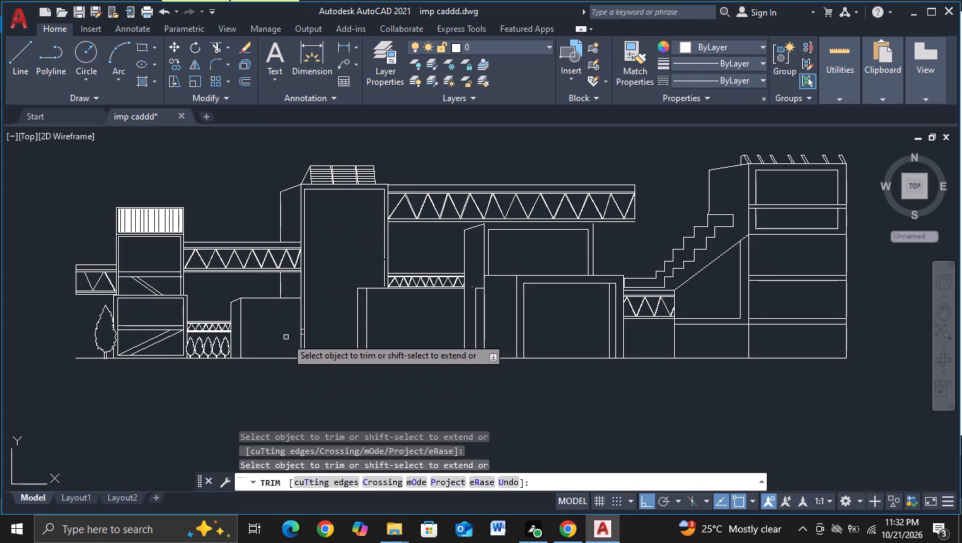
drag(286, 337, 333, 336)
drag(291, 327, 317, 313)
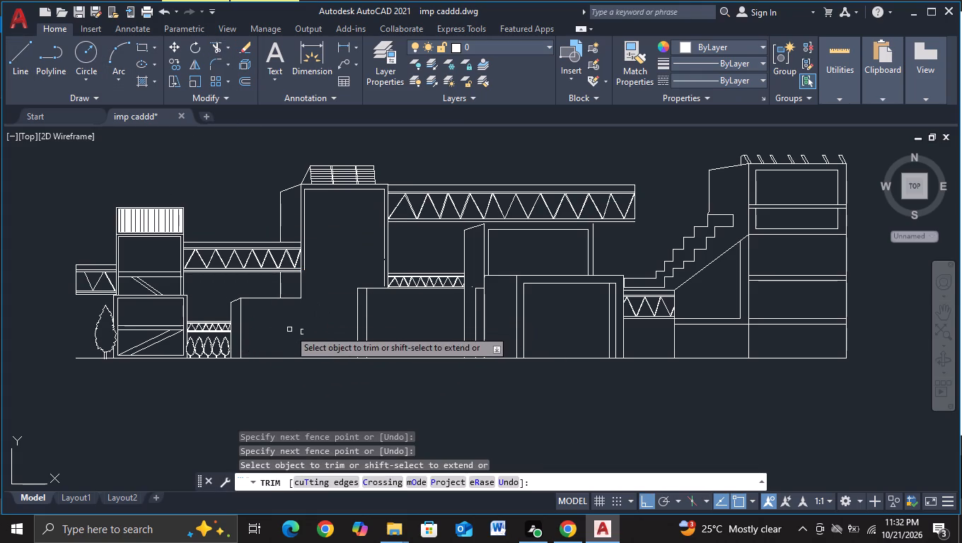
drag(292, 329, 328, 332)
drag(309, 332, 282, 332)
drag(304, 321, 303, 351)
drag(299, 327, 301, 341)
click(300, 334)
key(Escape)
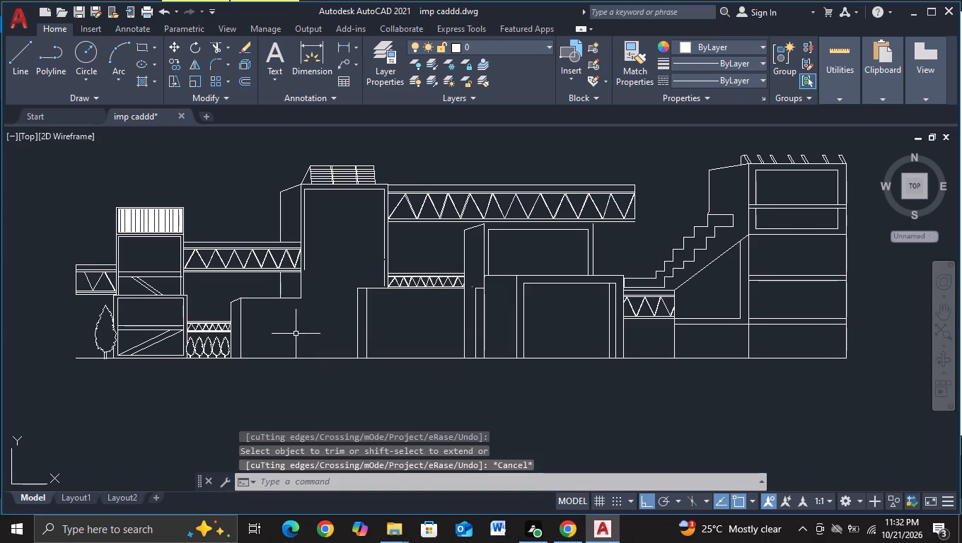
Draw a horizontal line about 1269 long across the sloped bay to below the tower edge, continuing vertically down past the ground line.
click(13, 61)
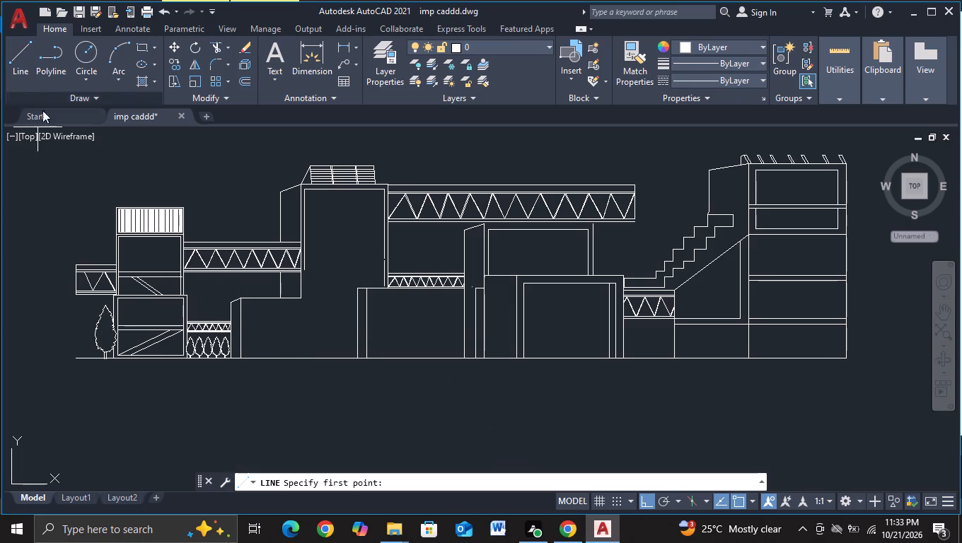
scroll(284, 315, up, 1)
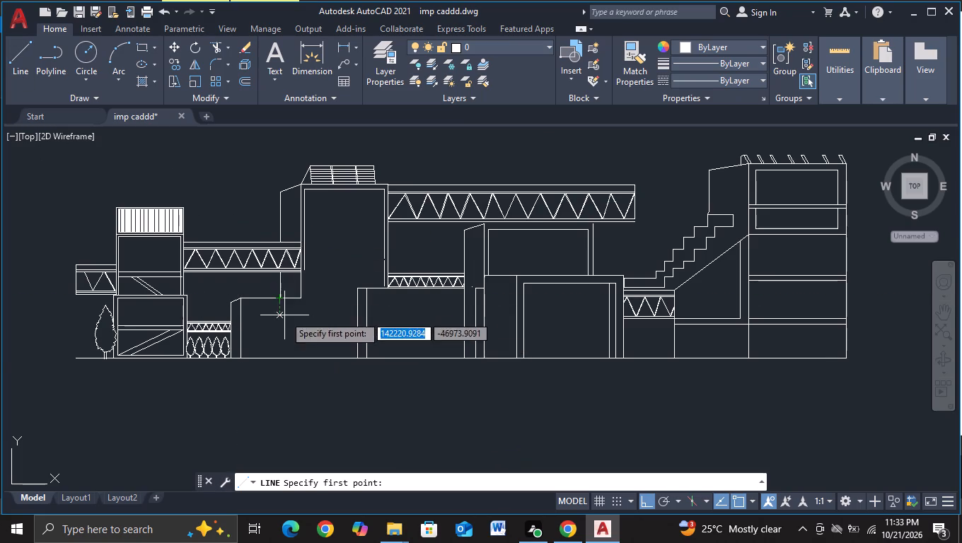
scroll(284, 315, up, 1)
click(158, 362)
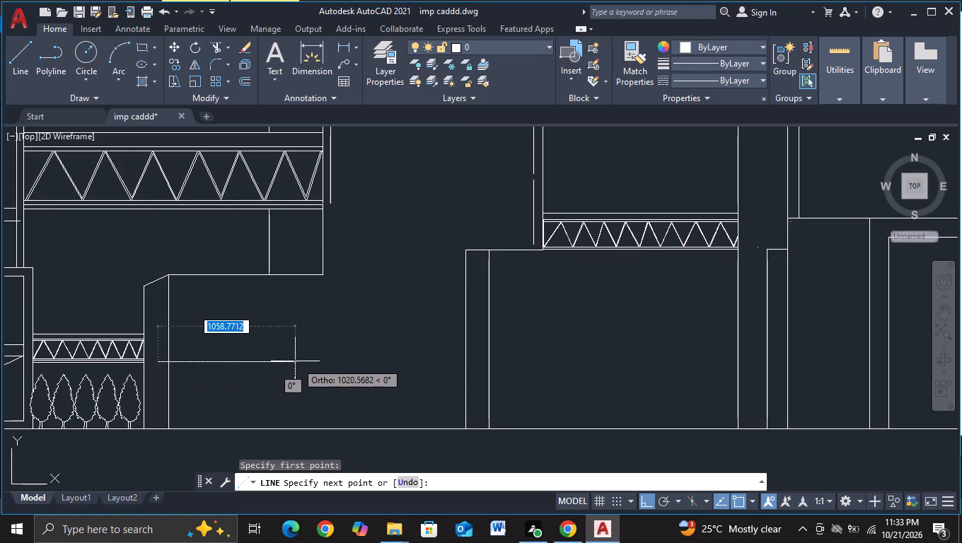
middle_drag(345, 368, 294, 320)
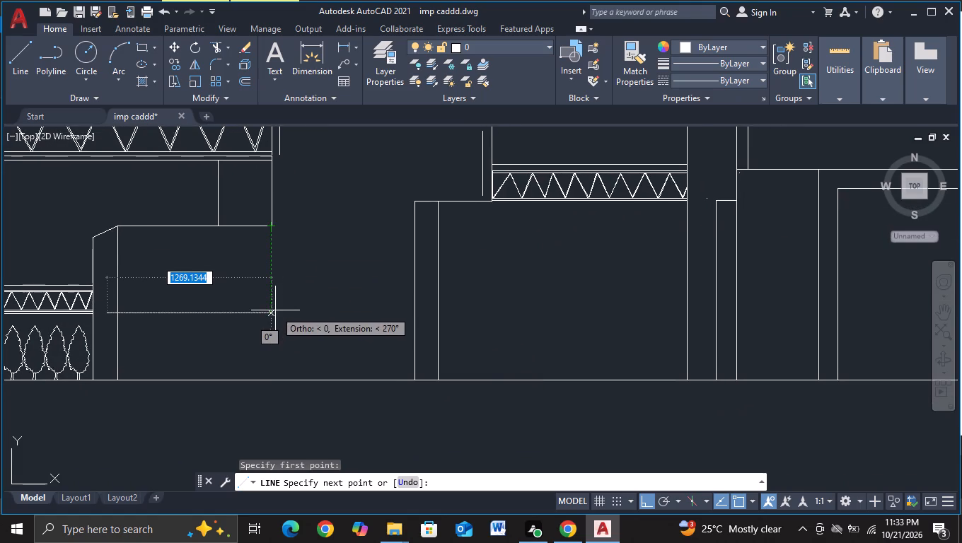
click(272, 315)
click(268, 407)
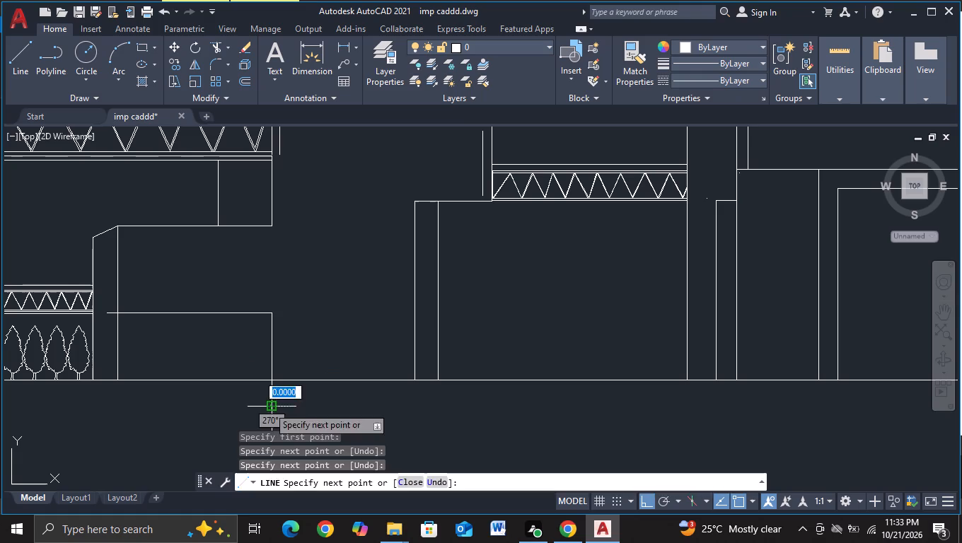
key(Escape)
Trim the new line's overhang beyond the sloped bay's inner vertical and its extension below the ground line.
click(215, 43)
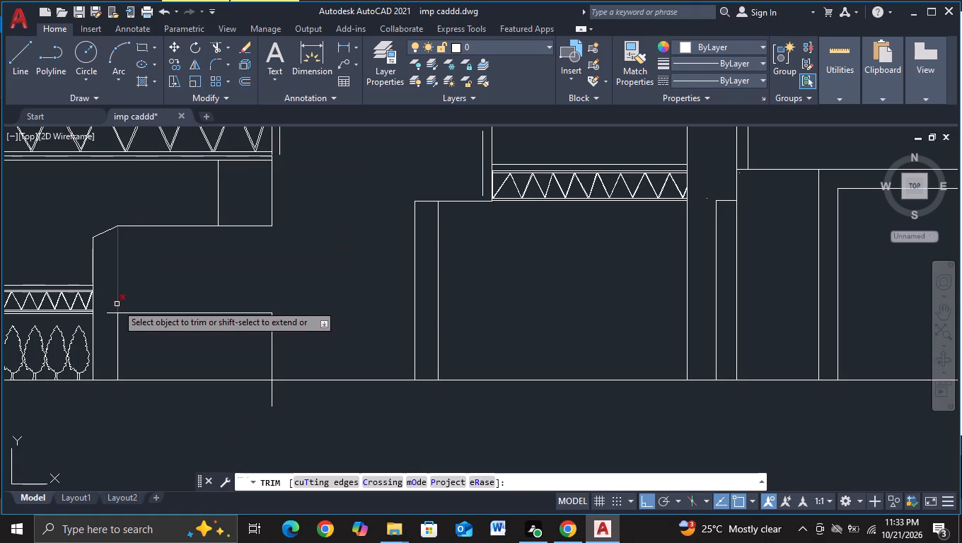
click(111, 312)
drag(220, 399, 308, 402)
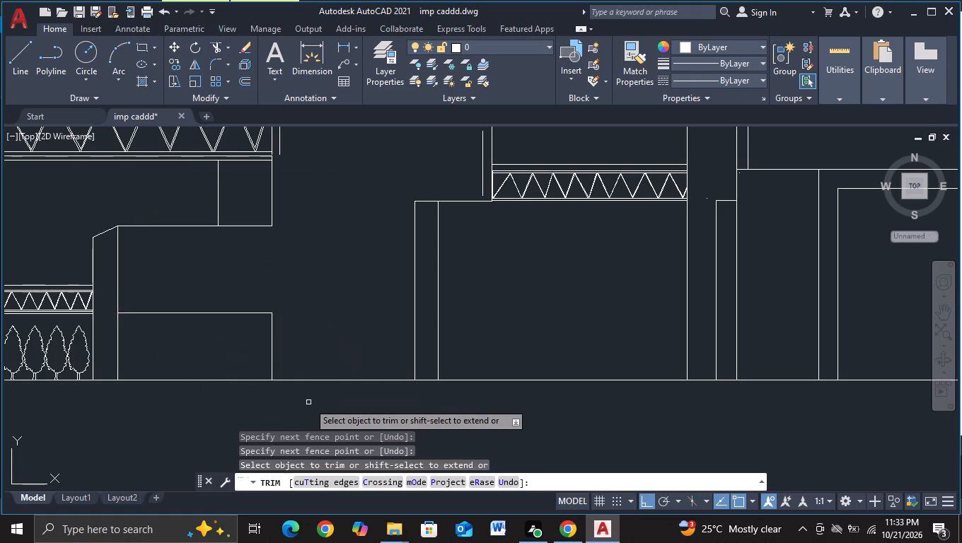
scroll(308, 402, down, 2)
middle_drag(306, 402, 228, 374)
key(Escape)
Draw a horizontal line from the central tower's outer edge at the adjoining truss's upper chord to beyond the tower's opposite edge.
click(26, 66)
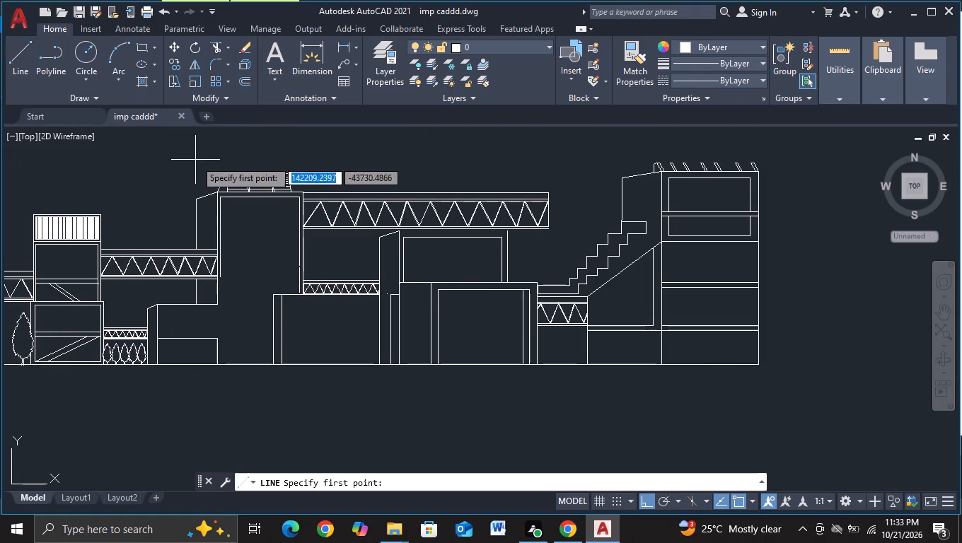
scroll(233, 265, up, 1)
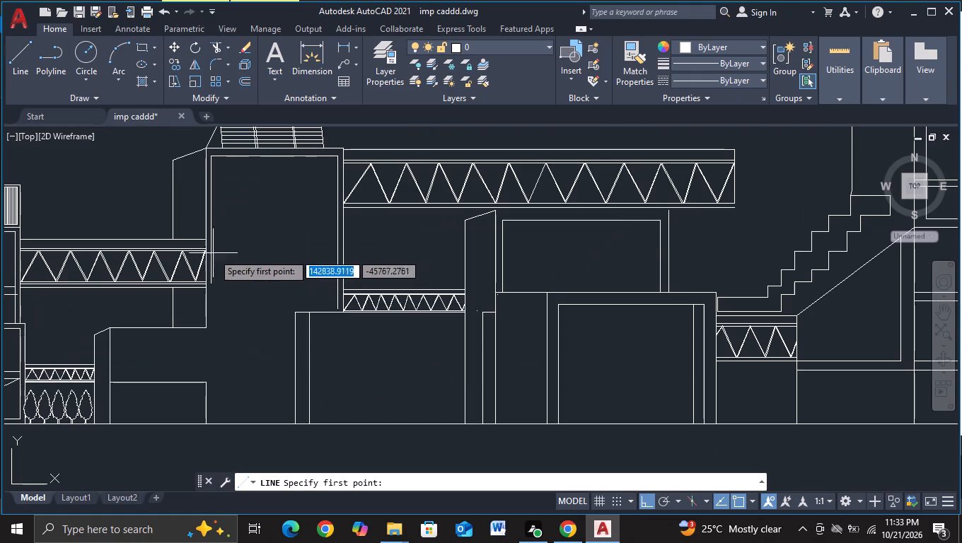
click(207, 248)
click(387, 254)
key(Escape)
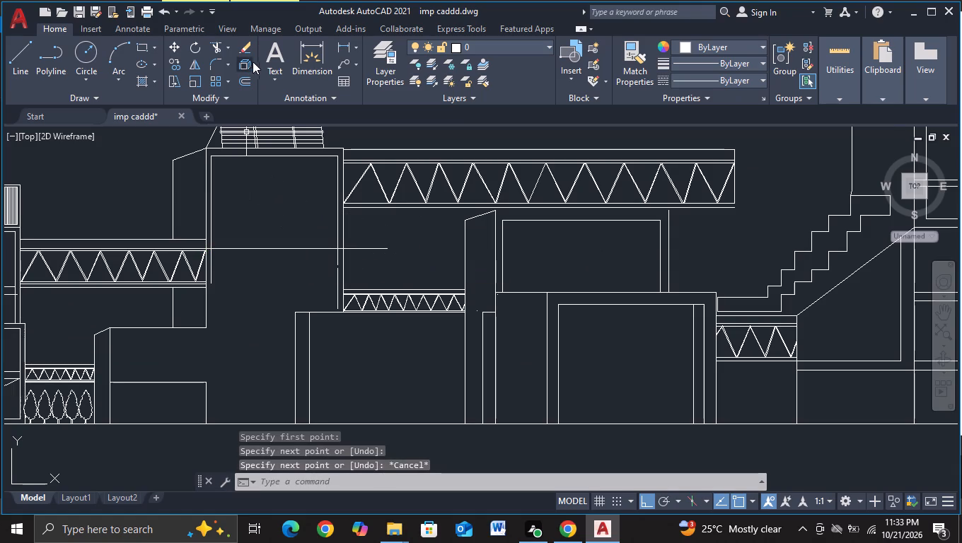
Trim both ends of the new horizontal line back to the central tower's inner verticals.
click(216, 47)
drag(362, 233, 370, 264)
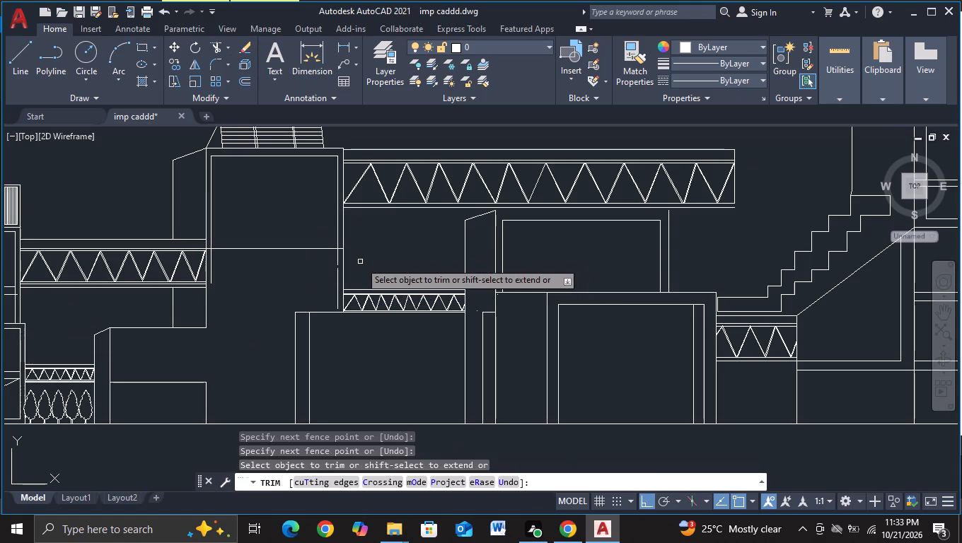
click(341, 248)
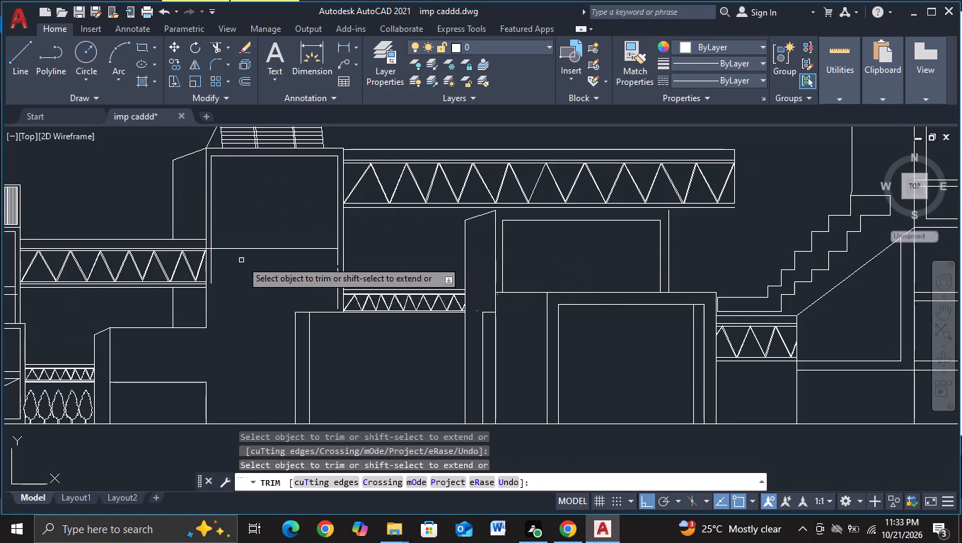
click(209, 250)
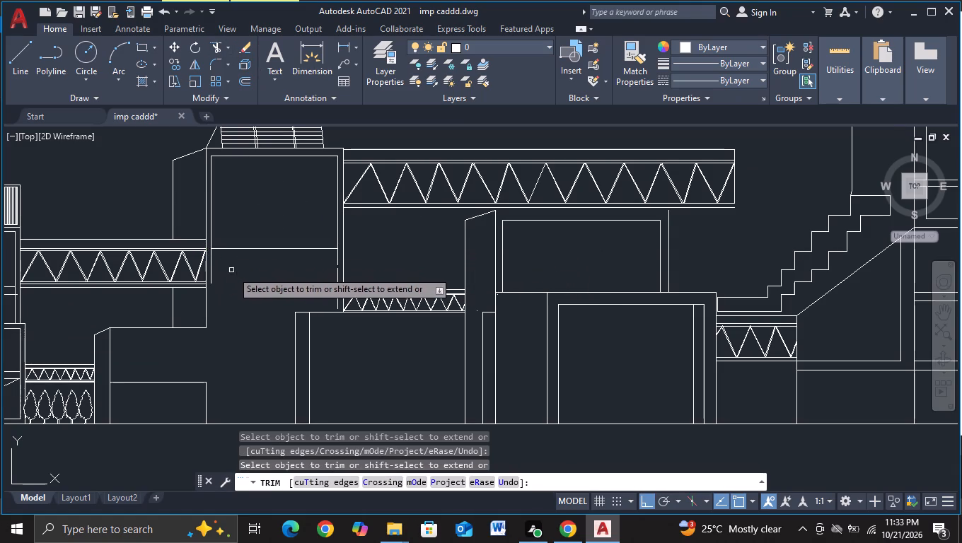
middle_drag(233, 271, 240, 250)
middle_click(234, 260)
key(Escape)
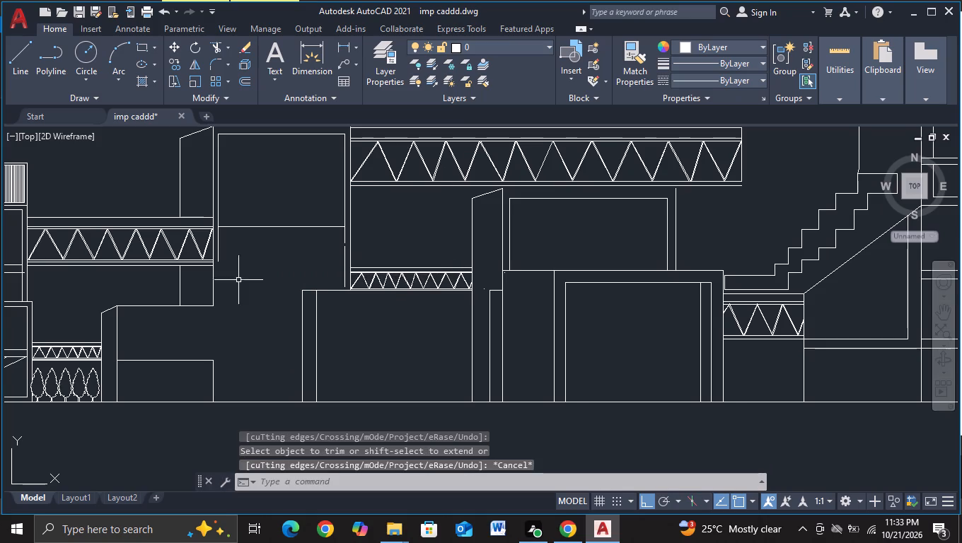
Draw a second horizontal line about 1713 long from the tower's shortened inner vertical to just past its opposite outer edge.
click(25, 78)
middle_drag(278, 290, 281, 256)
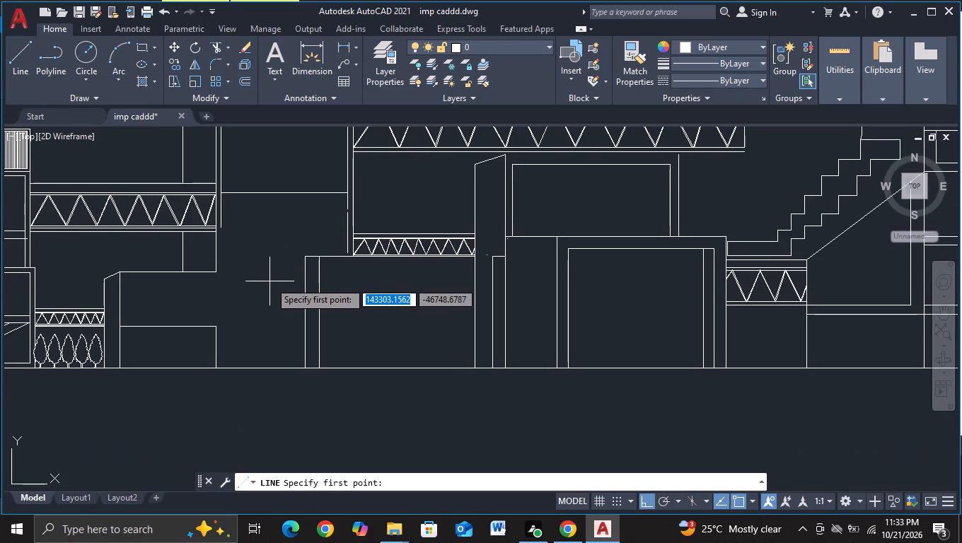
click(221, 230)
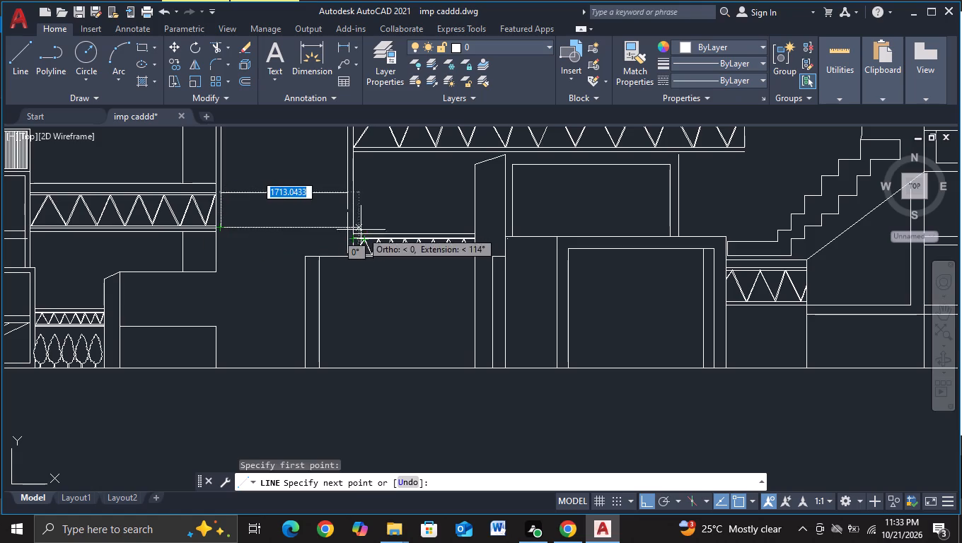
click(361, 228)
key(Escape)
Trim the overhanging end of the second horizontal line back to the central tower's inner vertical.
click(215, 48)
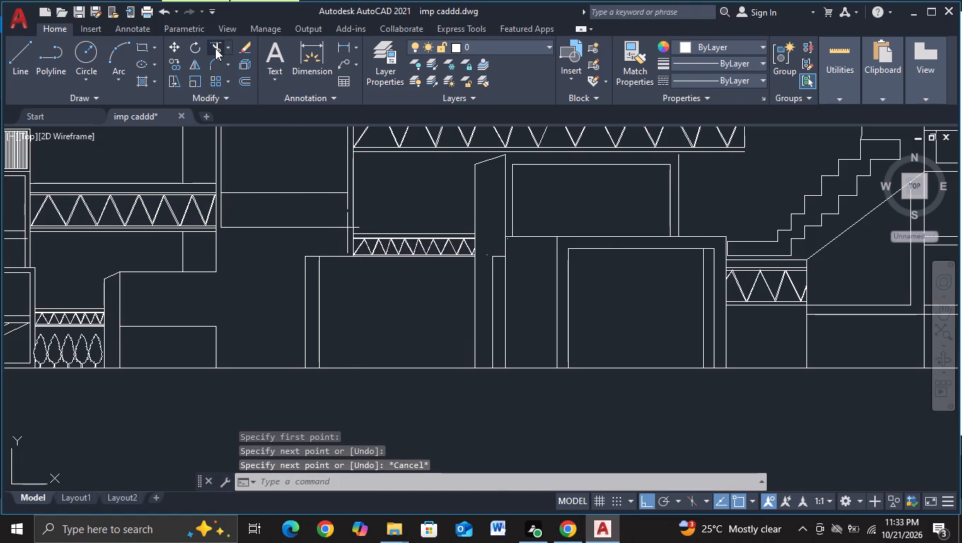
scroll(402, 244, up, 2)
click(284, 202)
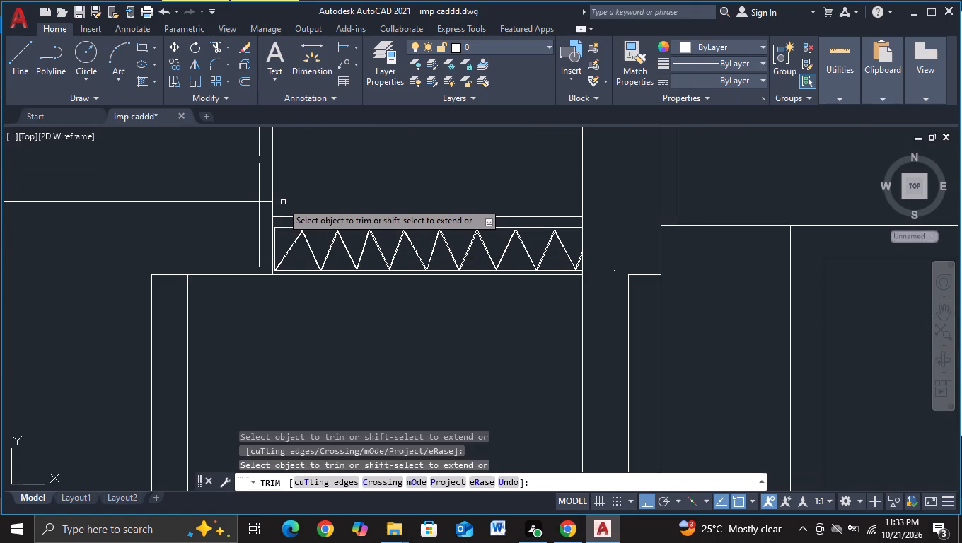
click(266, 203)
key(Escape)
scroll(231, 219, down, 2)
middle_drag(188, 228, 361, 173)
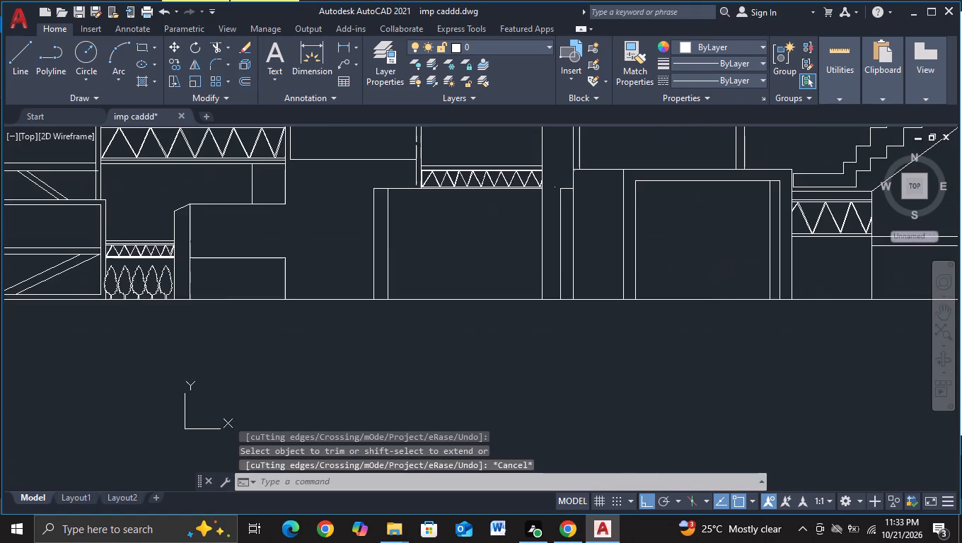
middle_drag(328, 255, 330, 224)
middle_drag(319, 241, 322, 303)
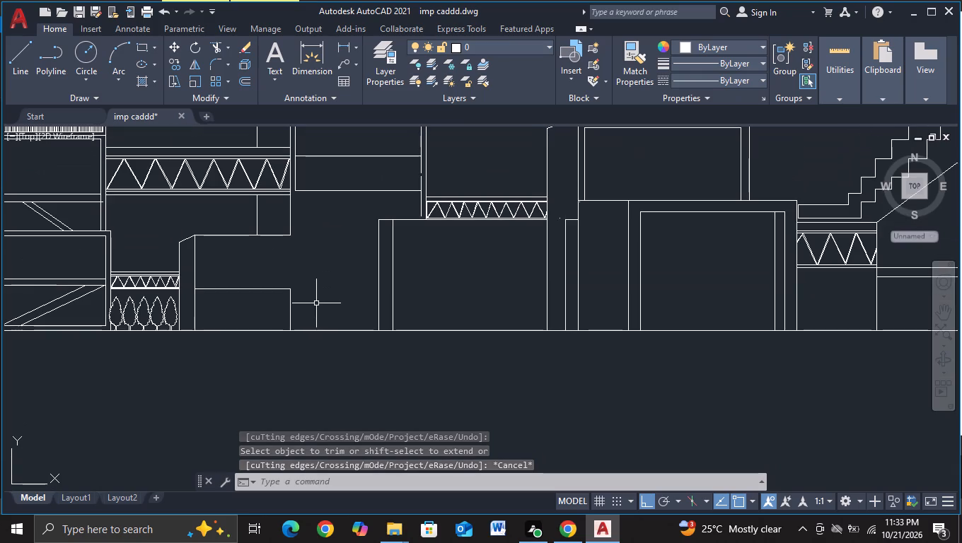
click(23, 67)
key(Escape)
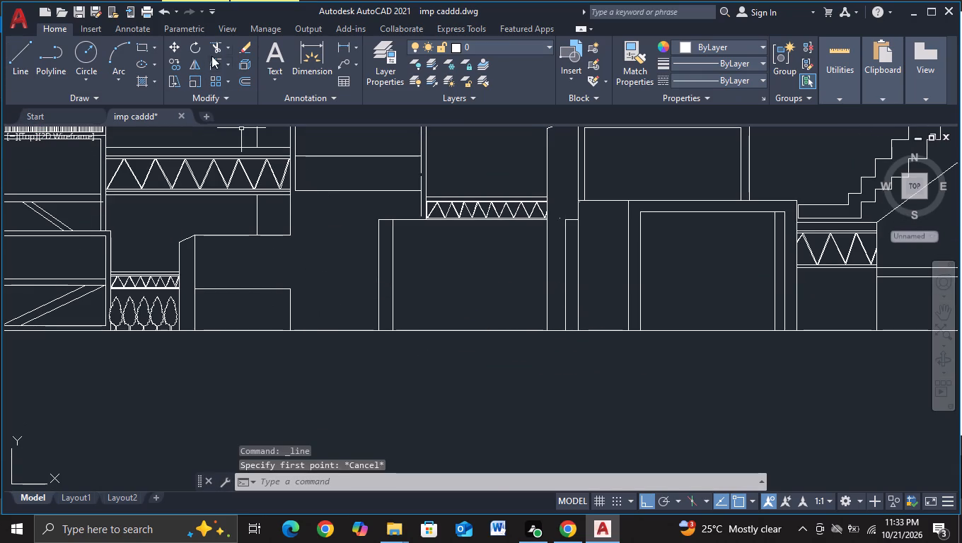
Trim away the two verticals between the line at the small truss's lower chord and the ground line.
click(211, 48)
drag(369, 278, 469, 277)
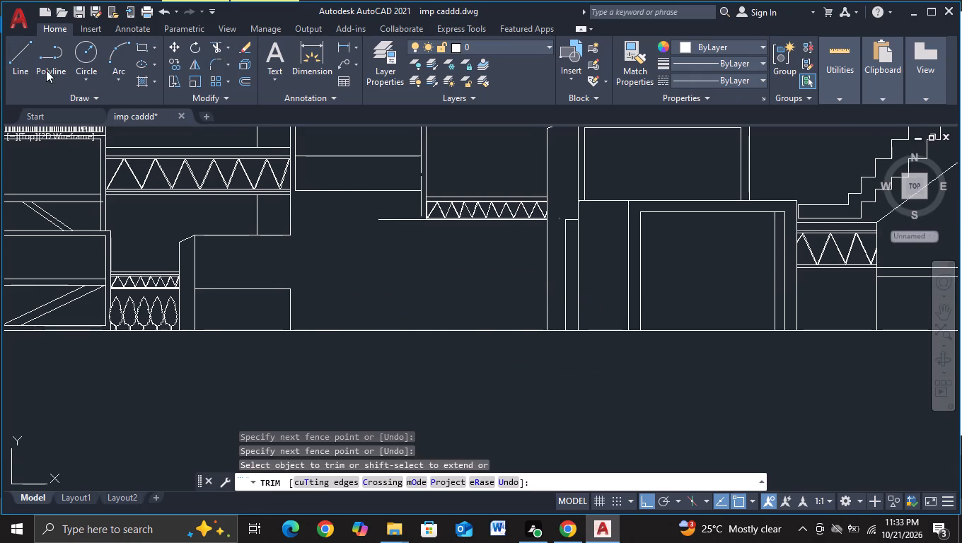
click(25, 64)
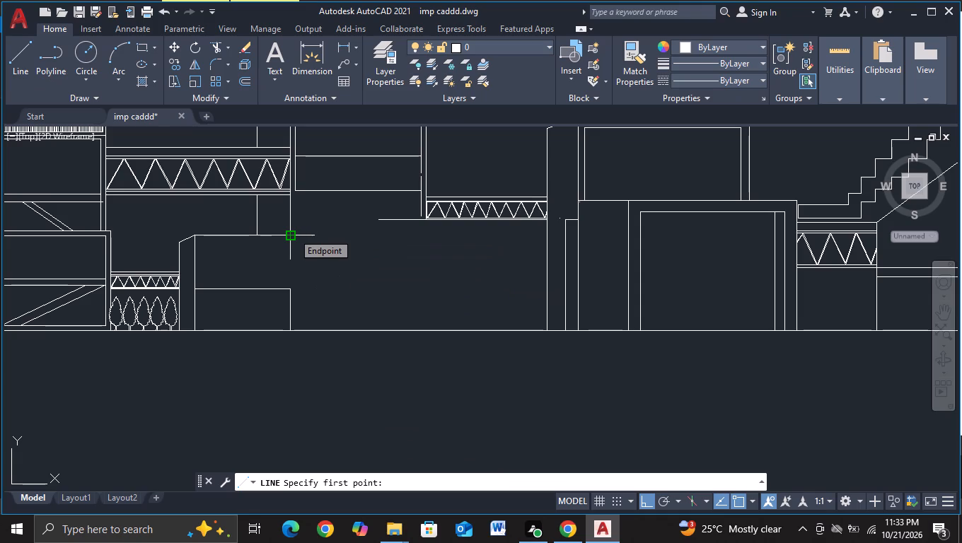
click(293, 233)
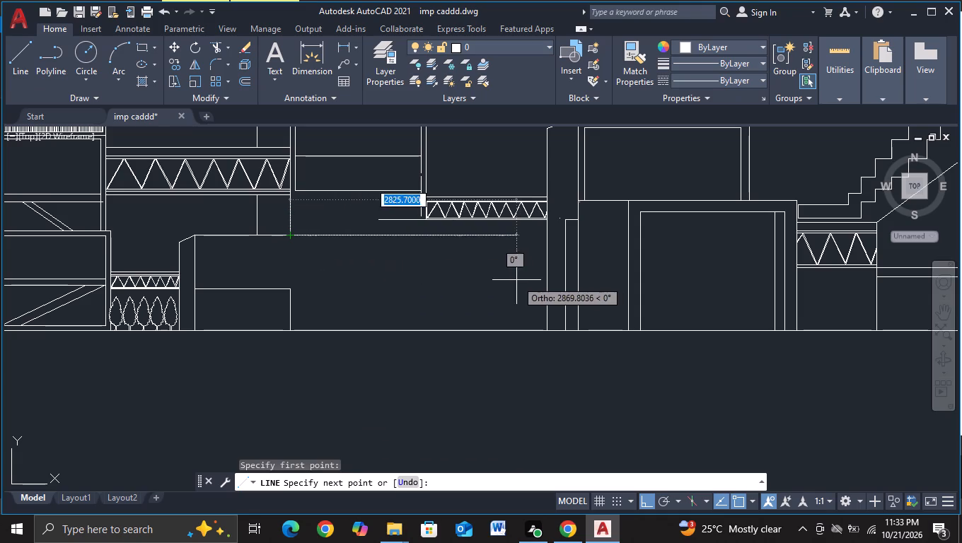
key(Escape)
Draw a horizontal line below the small truss, from just past the sloped bay's outer vertical to short of the lower block.
click(27, 74)
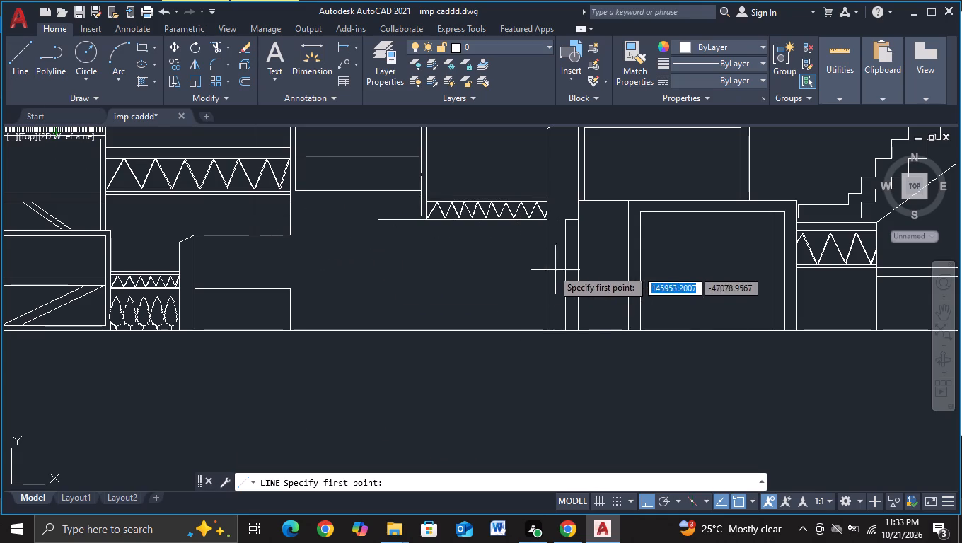
click(557, 258)
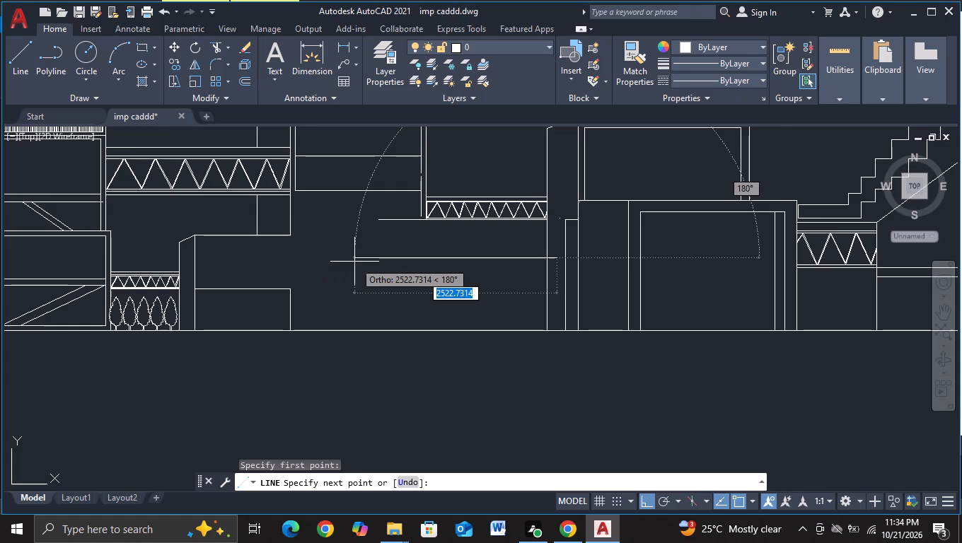
click(320, 259)
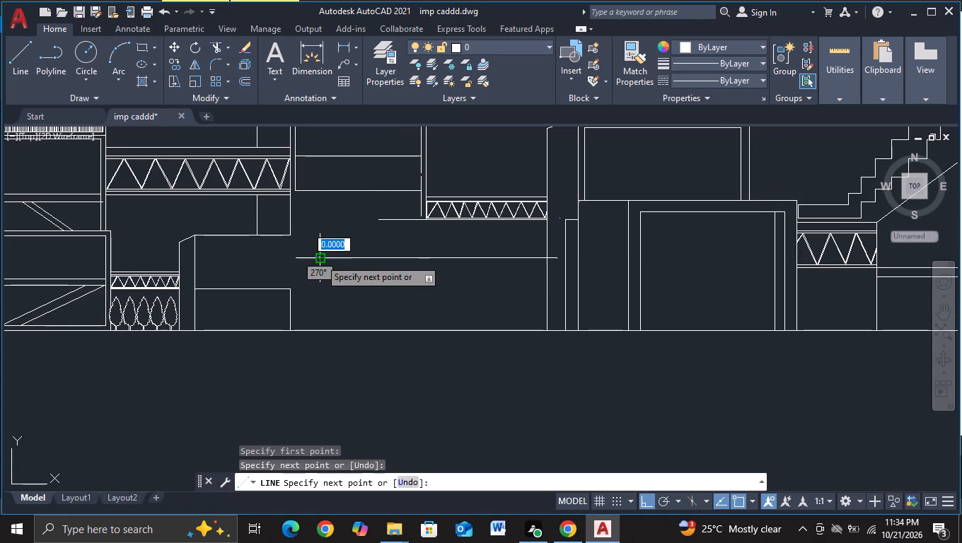
key(Escape)
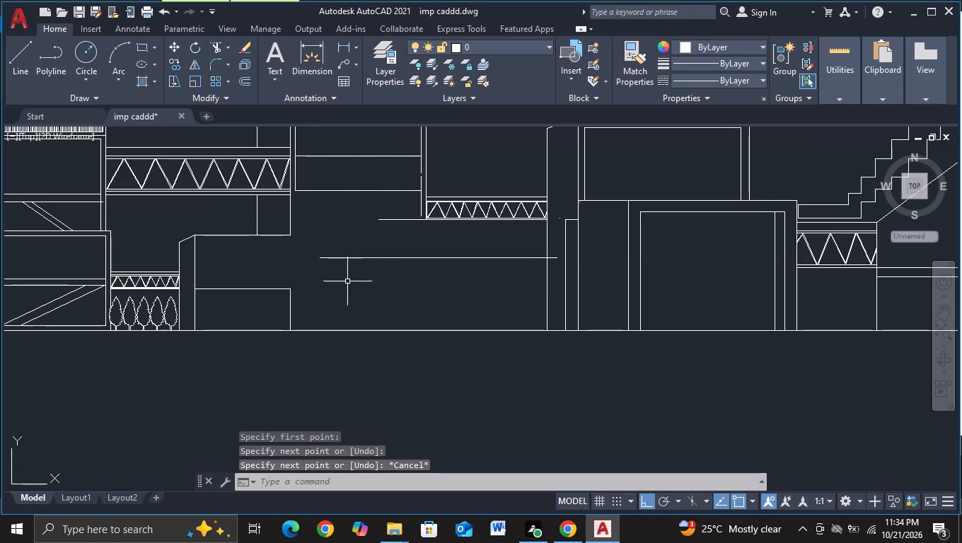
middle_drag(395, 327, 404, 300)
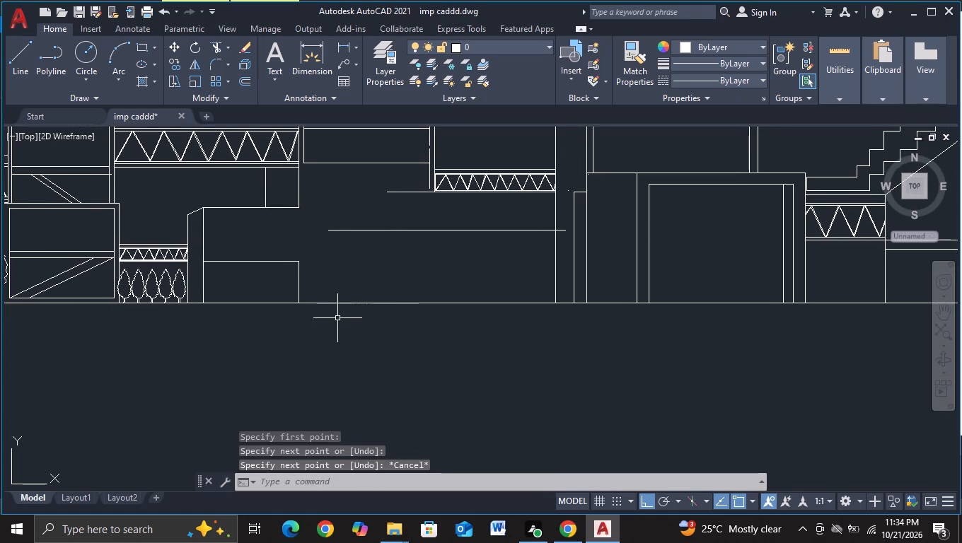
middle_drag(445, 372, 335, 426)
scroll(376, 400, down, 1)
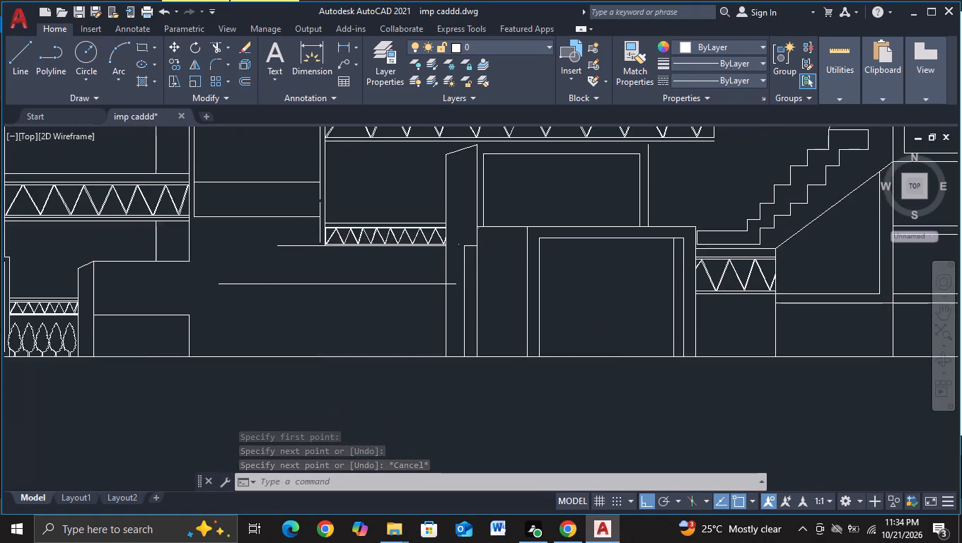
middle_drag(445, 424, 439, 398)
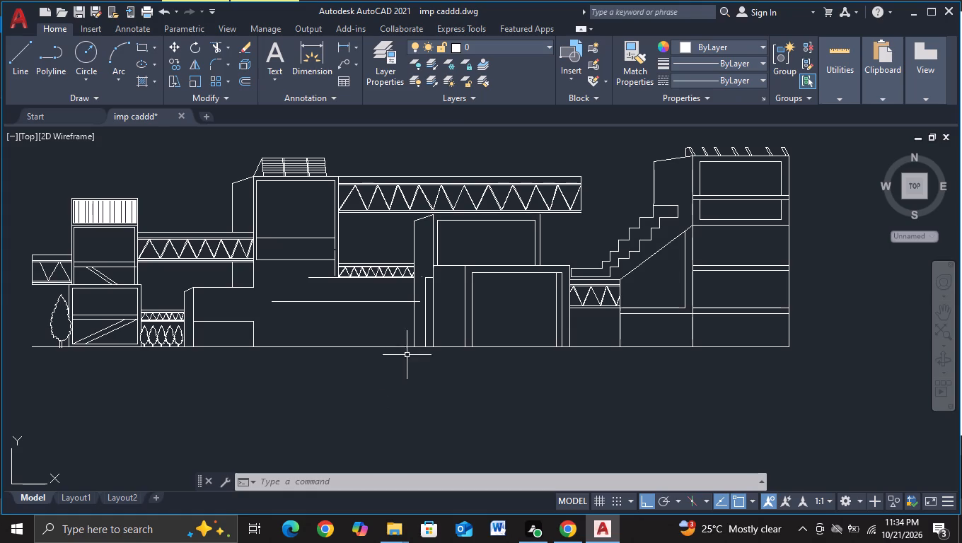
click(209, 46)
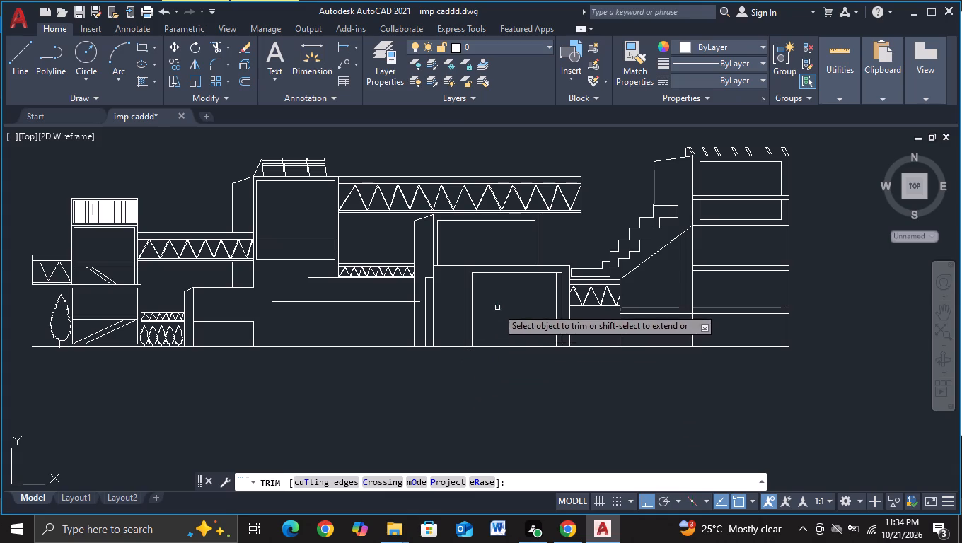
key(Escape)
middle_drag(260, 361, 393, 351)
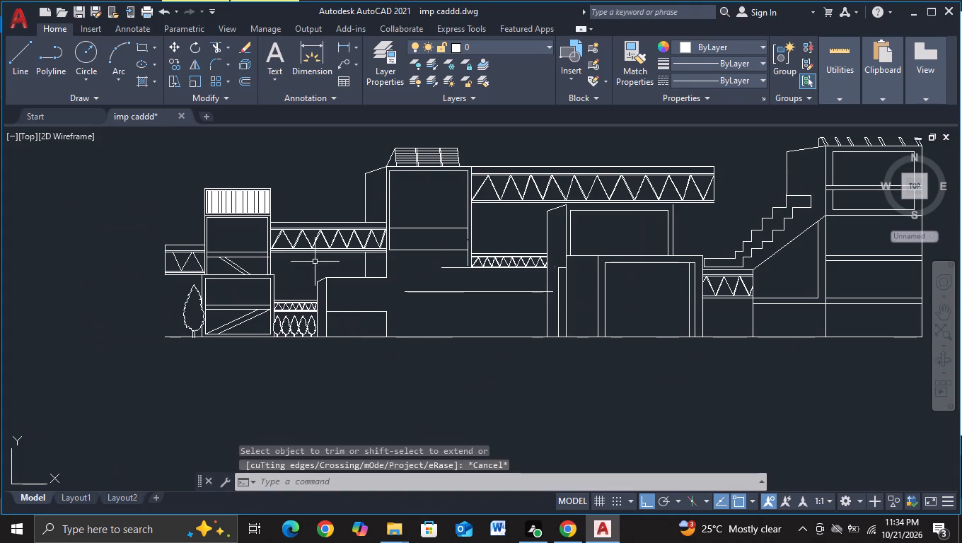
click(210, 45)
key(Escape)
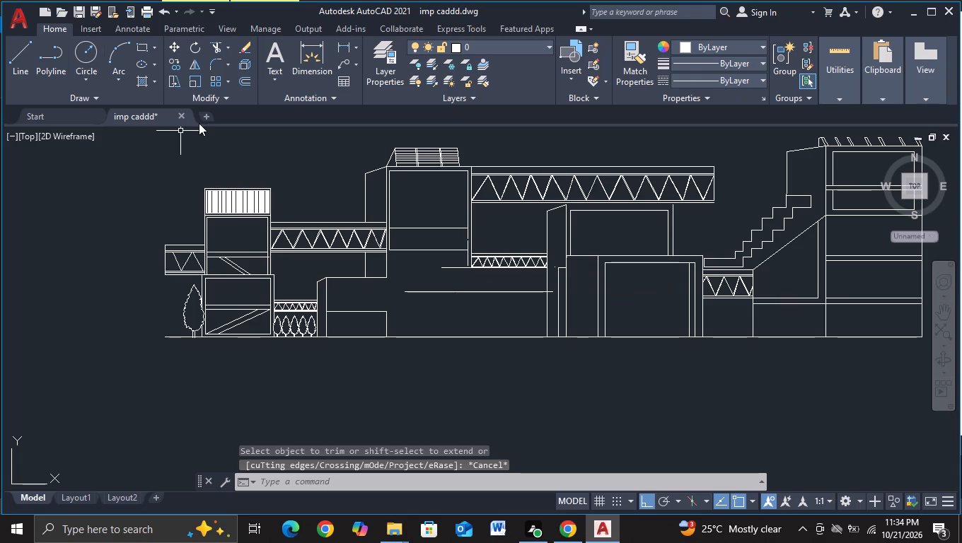
Draw a diagonal about 968 long from the central tower's lower band line to the free end of the line under the small truss.
click(20, 52)
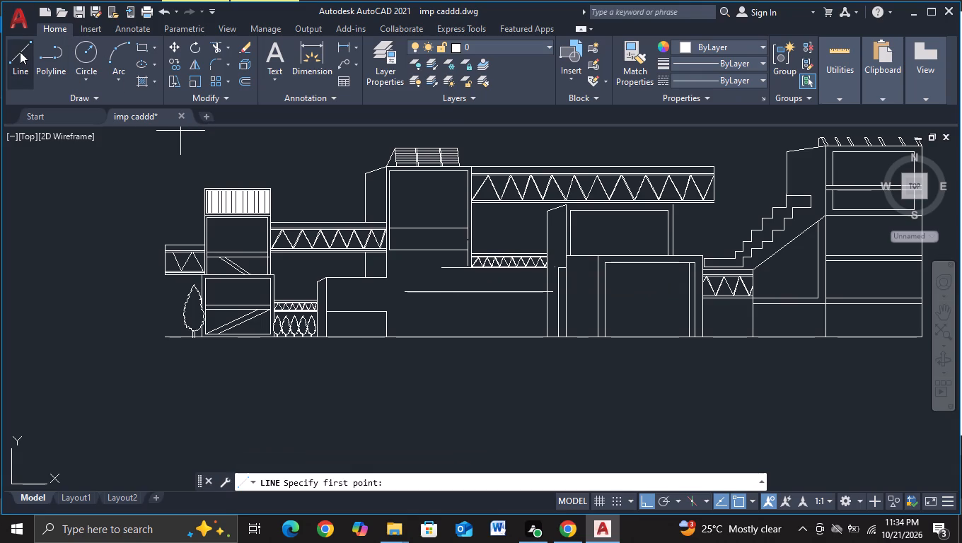
key(F8)
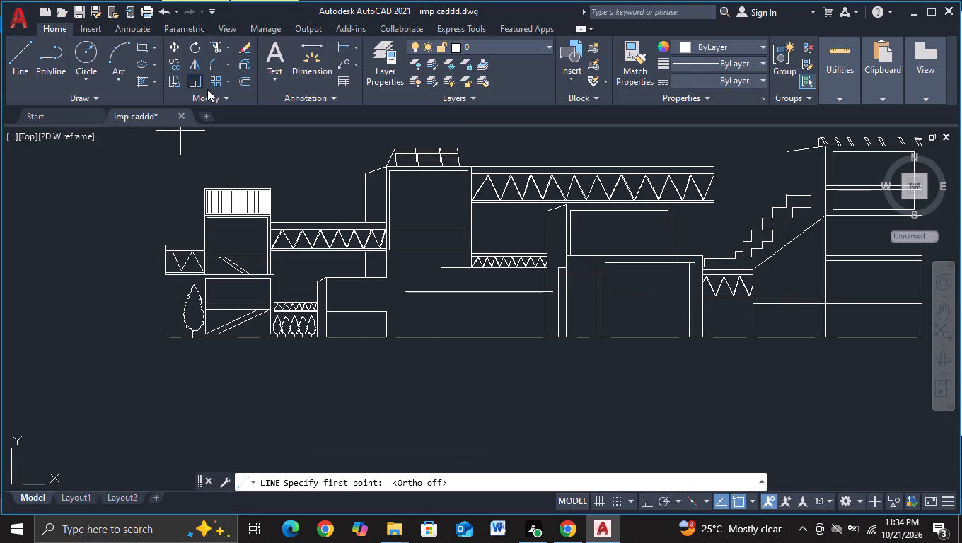
scroll(284, 158, up, 2)
middle_drag(459, 261, 108, 184)
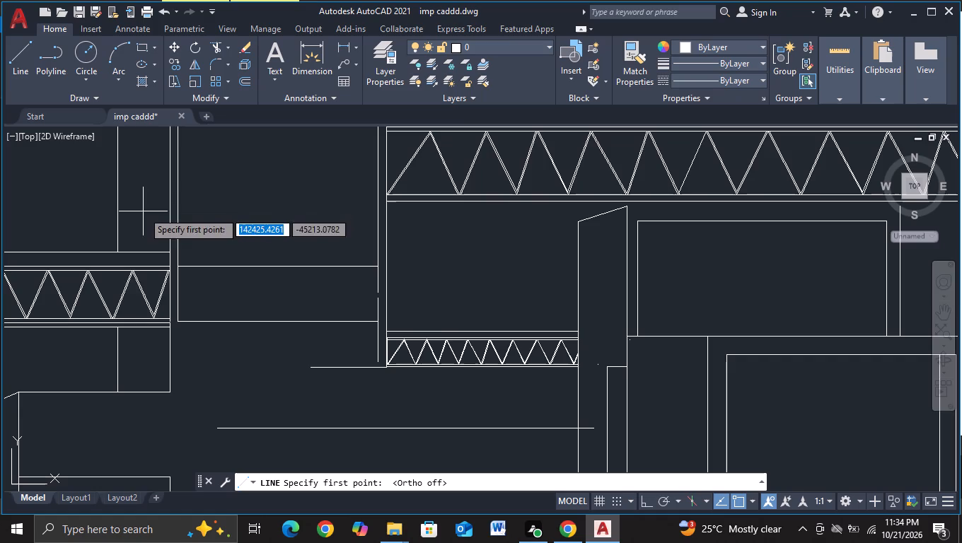
key(F3)
click(245, 263)
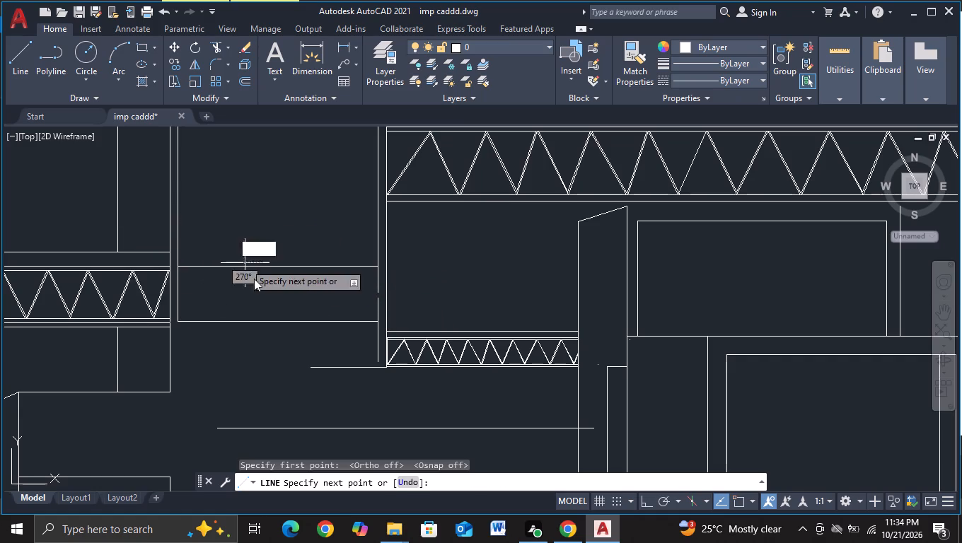
scroll(289, 344, down, 2)
middle_drag(284, 347, 287, 324)
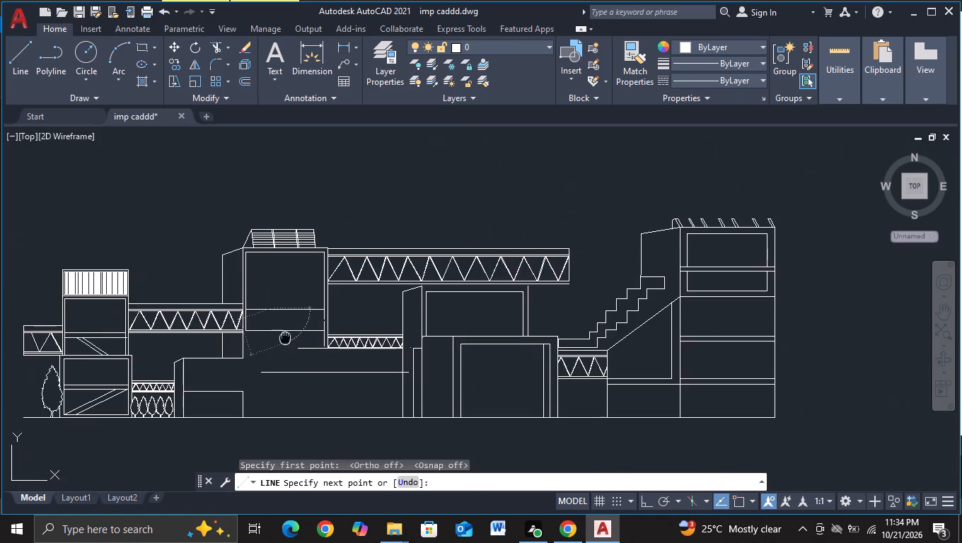
middle_drag(287, 324, 288, 310)
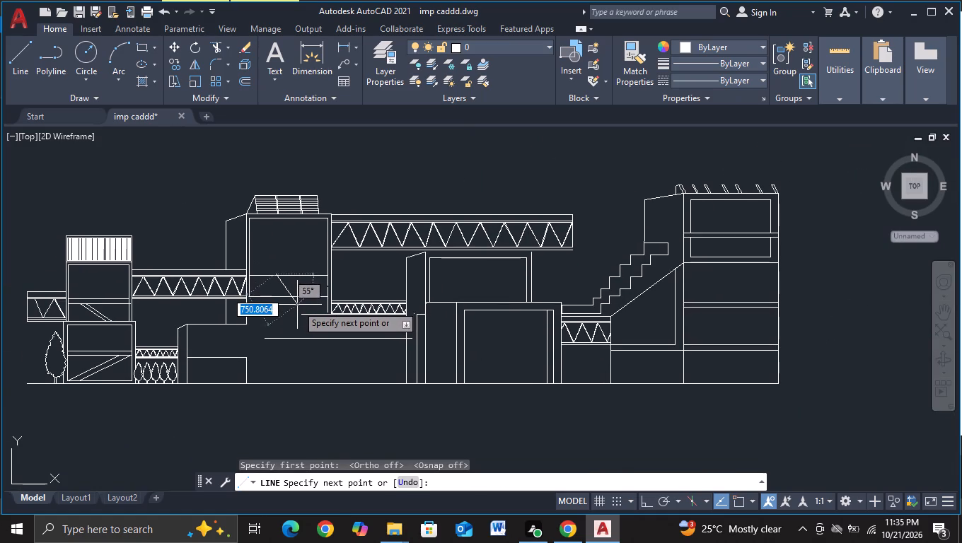
key(F3)
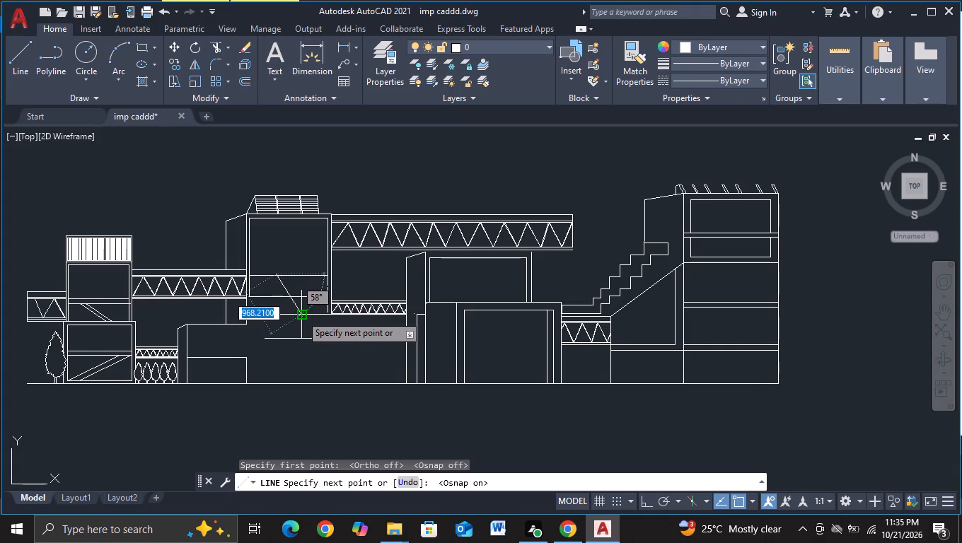
click(301, 315)
key(F3)
key(Escape)
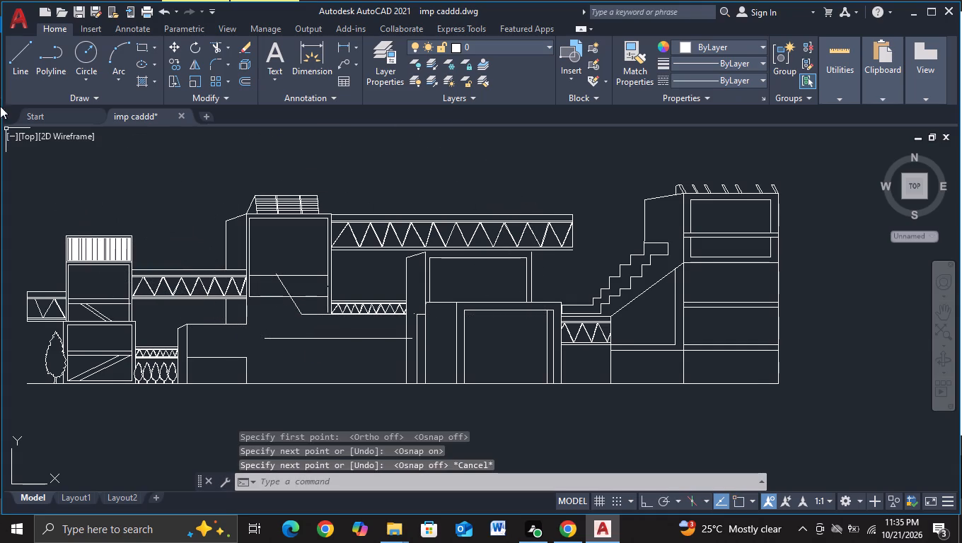
Draw a connected edge from the diagonal's lower end to the lower horizontal line's free end, along its short extension, and down to the lower block's inner corner.
click(17, 77)
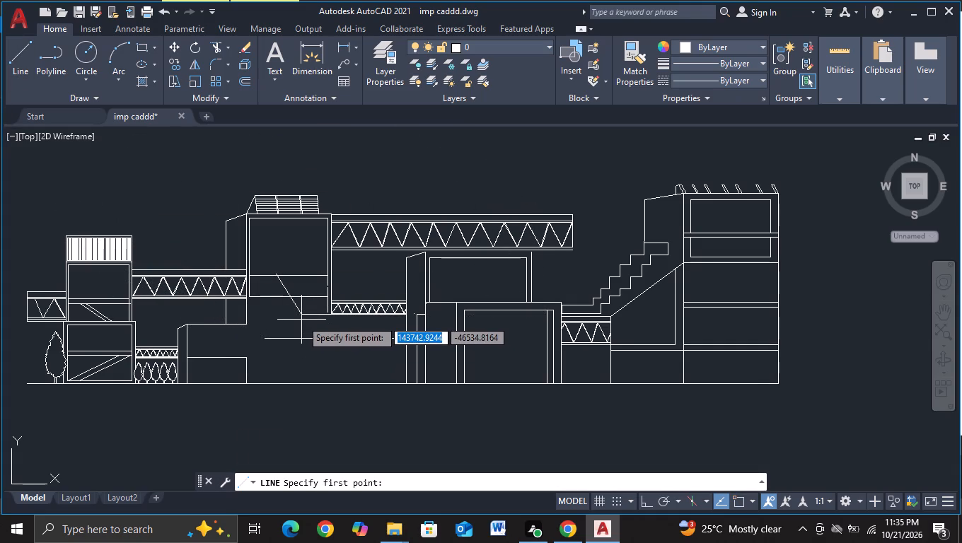
key(F3)
click(301, 319)
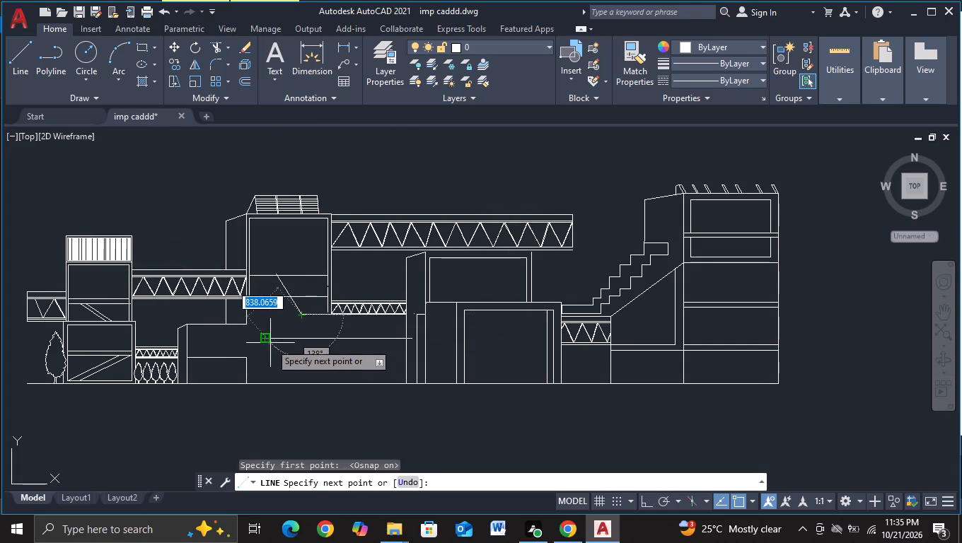
click(270, 343)
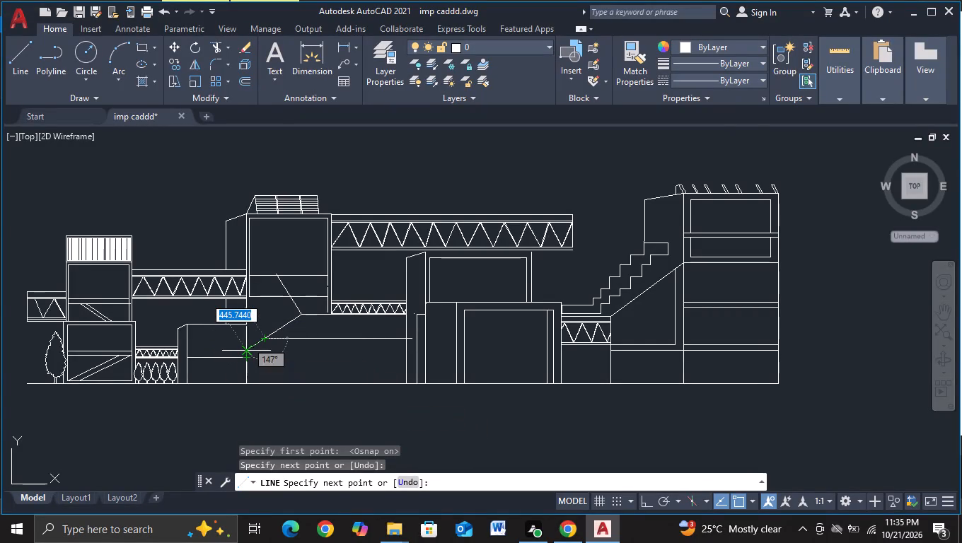
scroll(251, 353, up, 2)
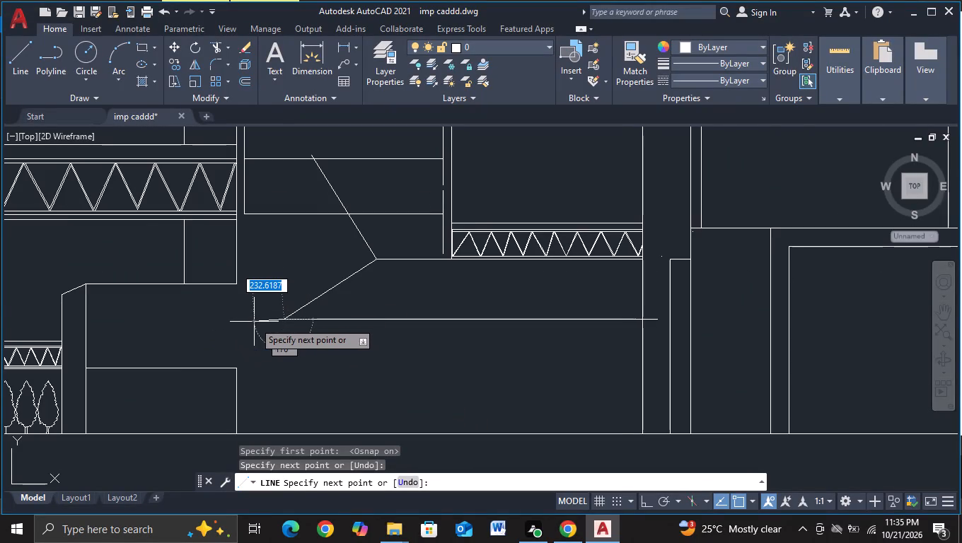
key(F8)
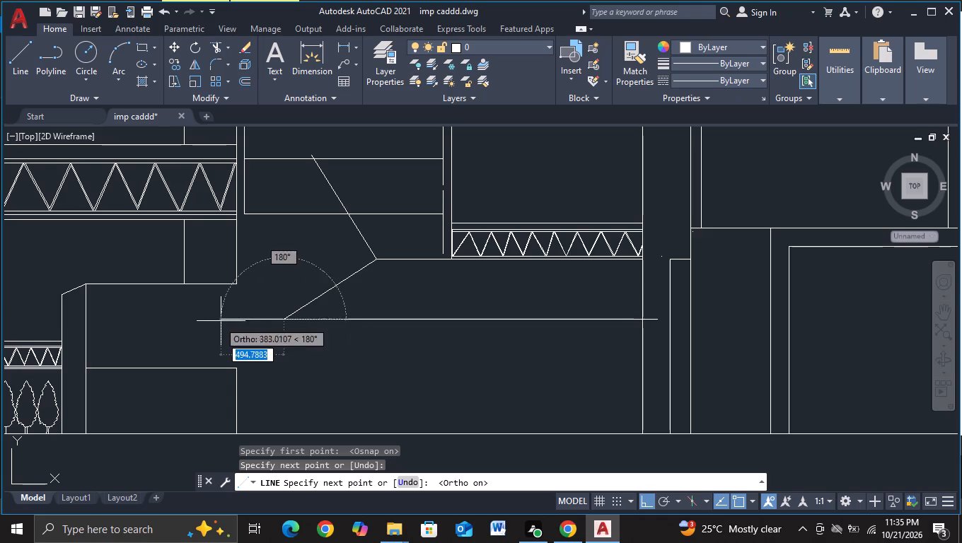
click(258, 322)
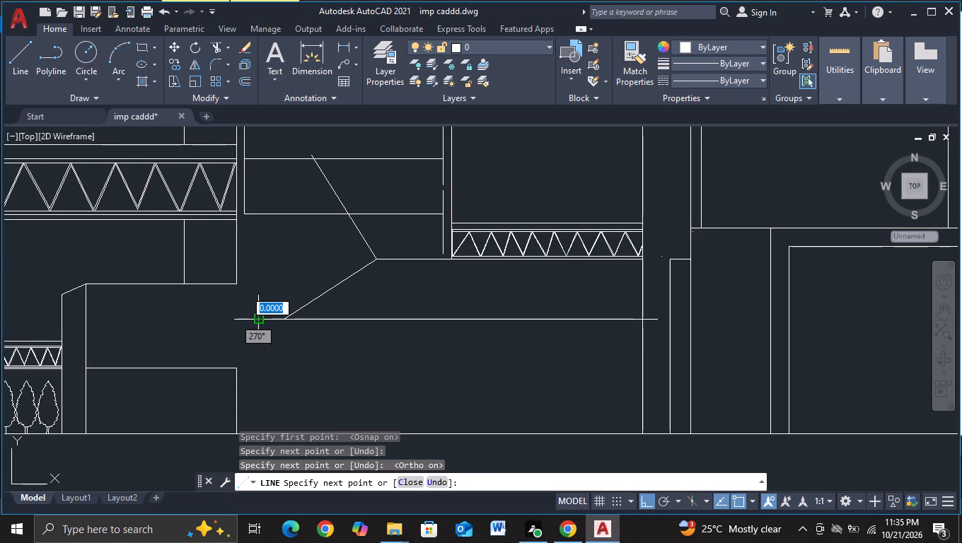
key(F8)
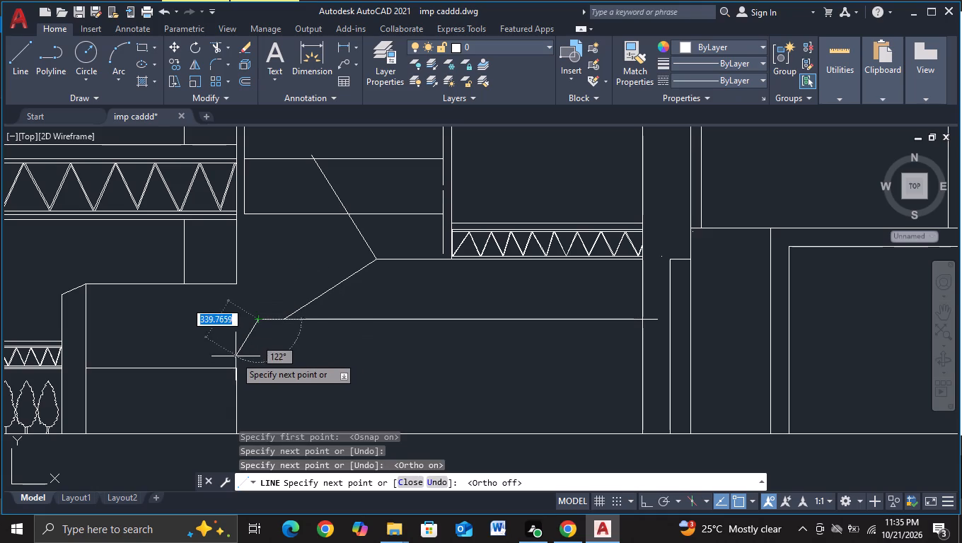
click(233, 362)
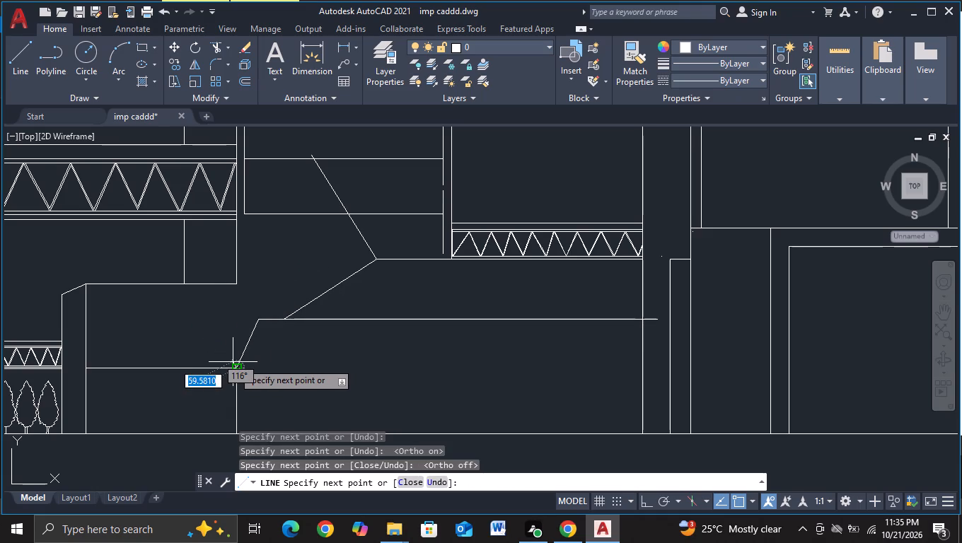
key(Escape)
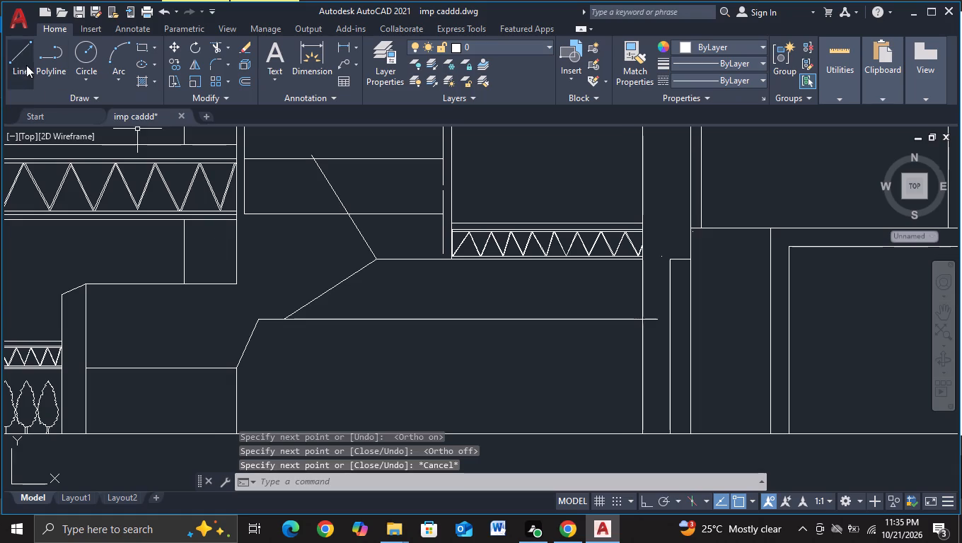
Draw a diagonal at about 30° across the lower block's inner vertical to just below the ground line.
click(25, 64)
middle_drag(312, 356, 320, 271)
click(223, 306)
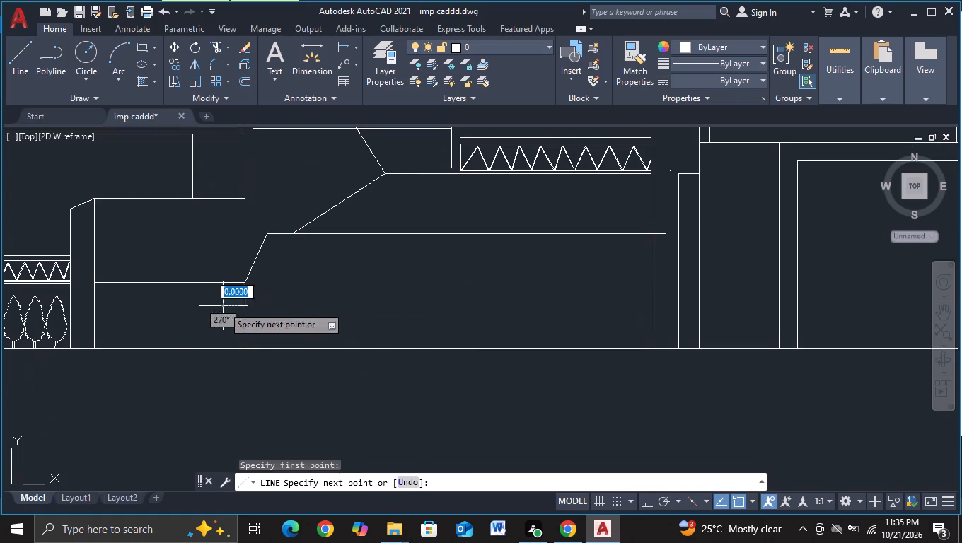
click(314, 358)
key(Escape)
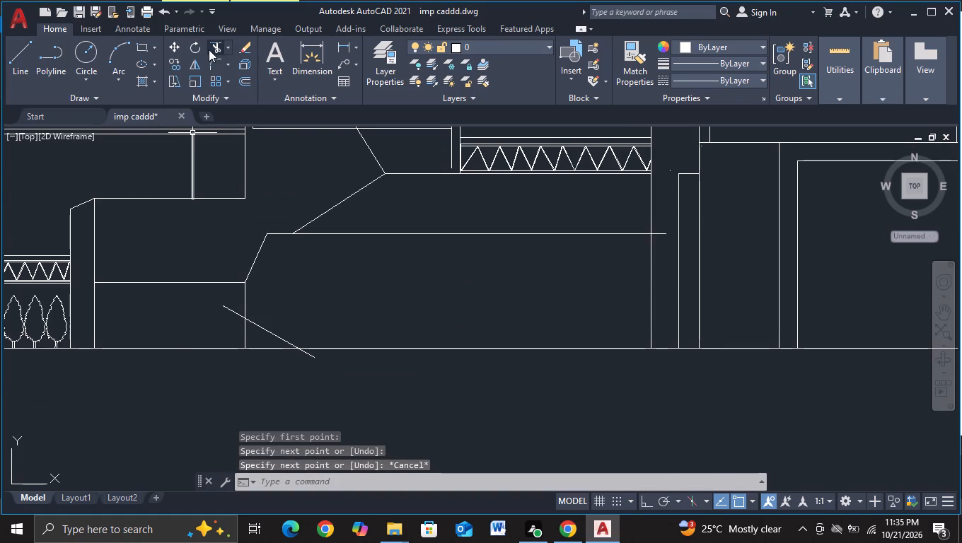
Trim both ends of the ground-level diagonal back to the lower block's inner vertical and the ground line.
click(215, 47)
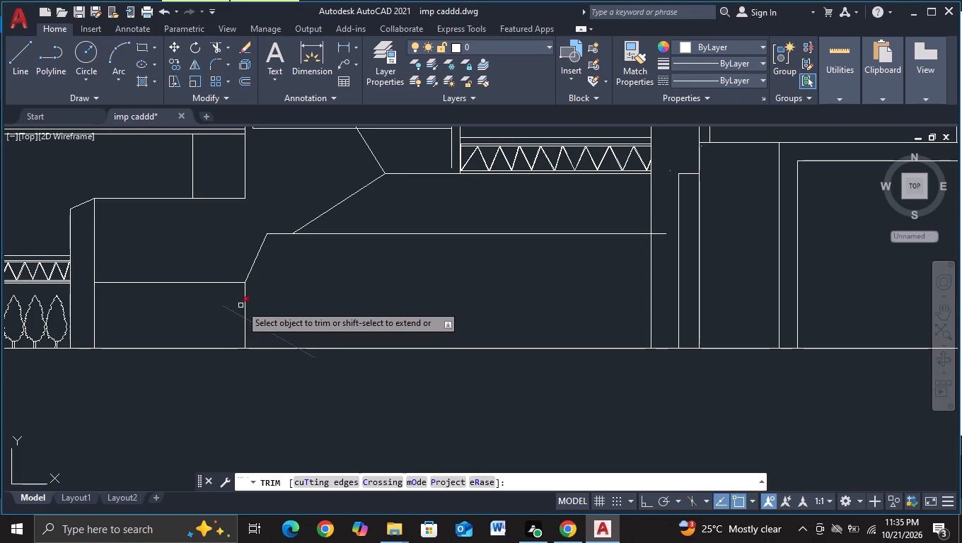
drag(241, 305, 226, 325)
drag(278, 371, 309, 354)
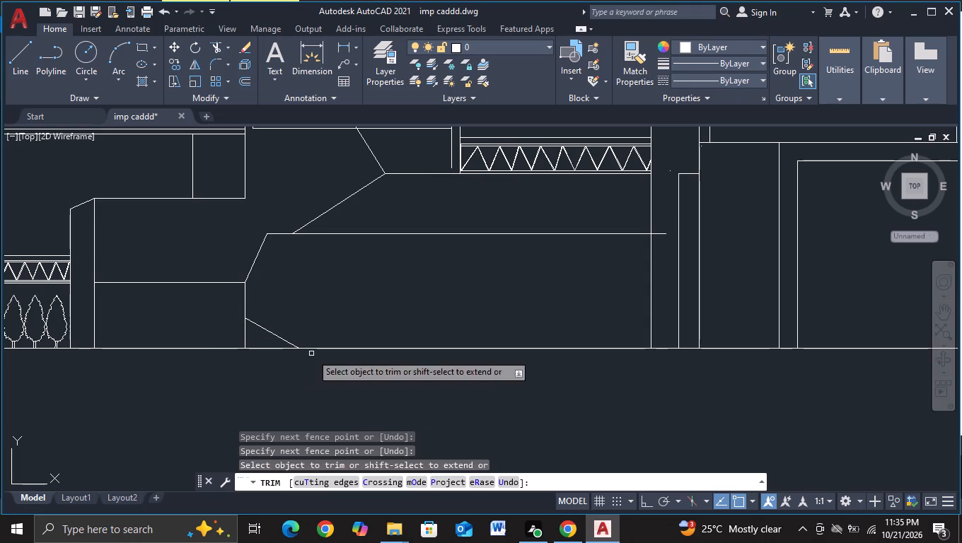
Trim the upper end of the central tower's diagonal back to the lower band line.
middle_drag(350, 270, 293, 380)
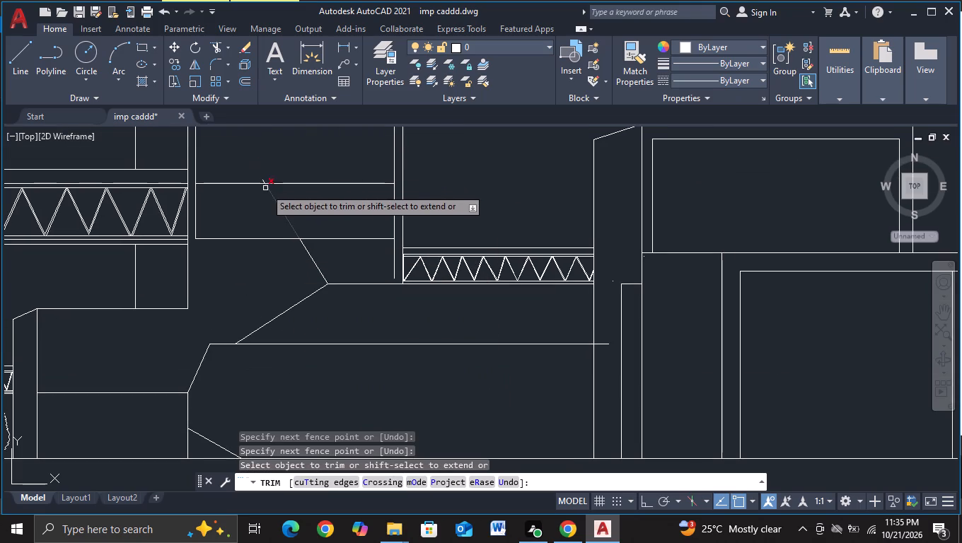
click(262, 181)
scroll(343, 316, down, 2)
middle_drag(360, 339, 373, 287)
key(Escape)
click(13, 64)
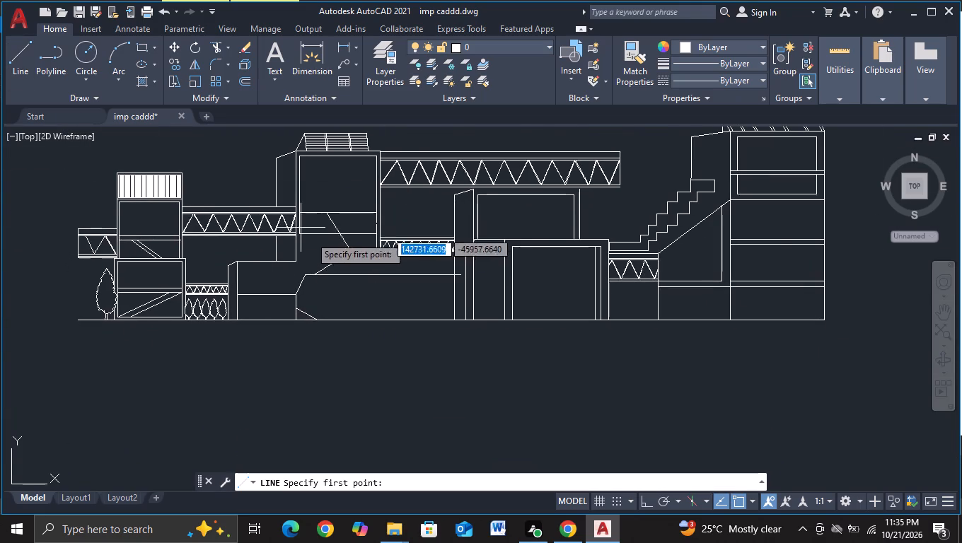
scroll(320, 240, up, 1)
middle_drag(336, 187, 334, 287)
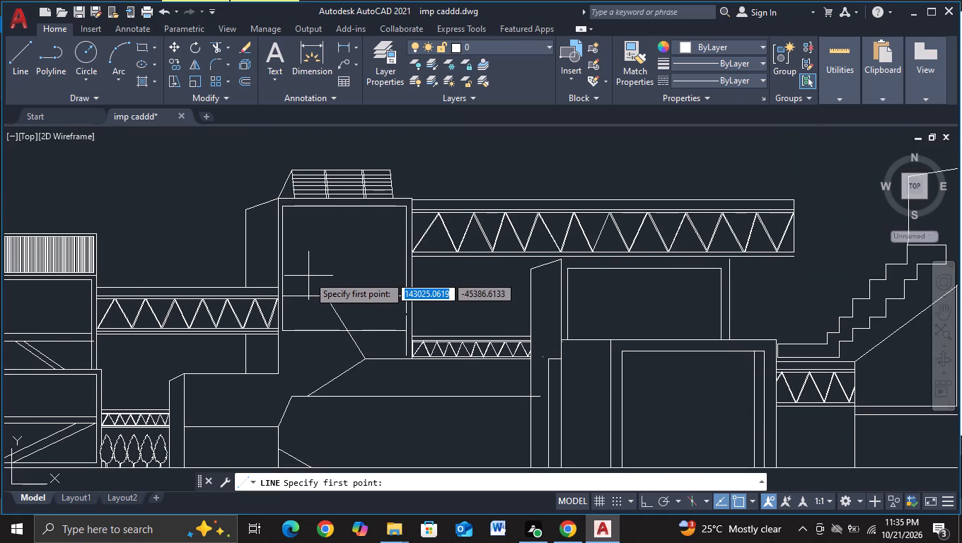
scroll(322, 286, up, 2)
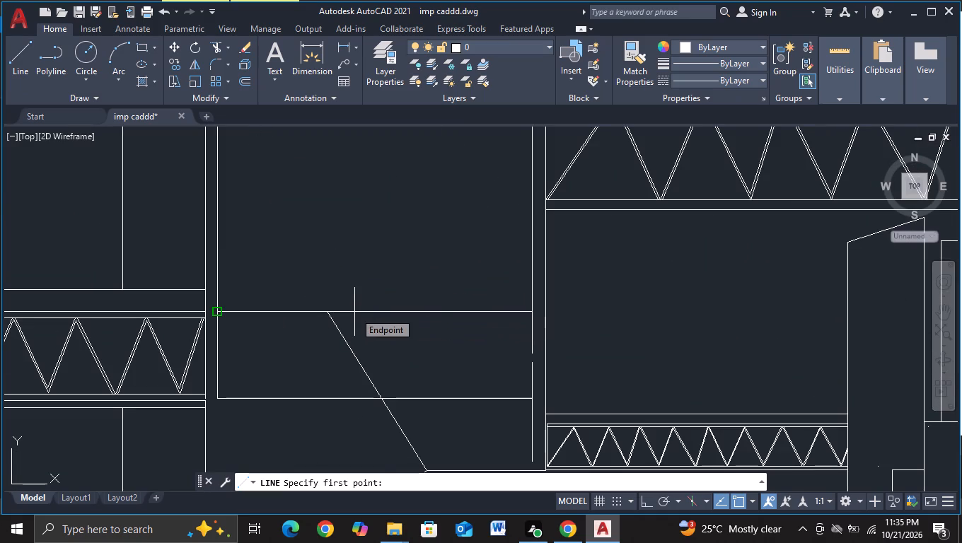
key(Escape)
Copy the central tower's diagonal horizontally about 136 to the right with Ortho on, making a parallel second edge.
click(352, 354)
key(c)
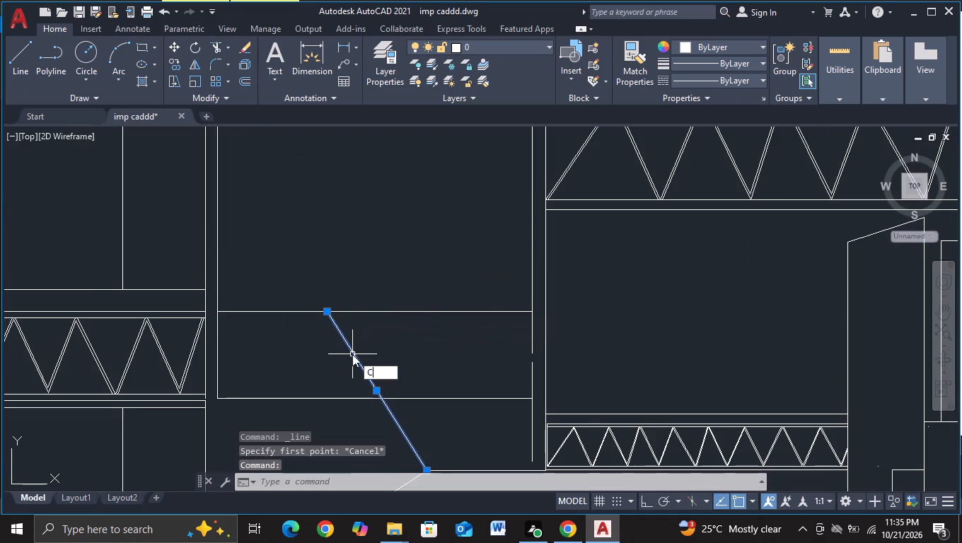
click(388, 397)
click(359, 369)
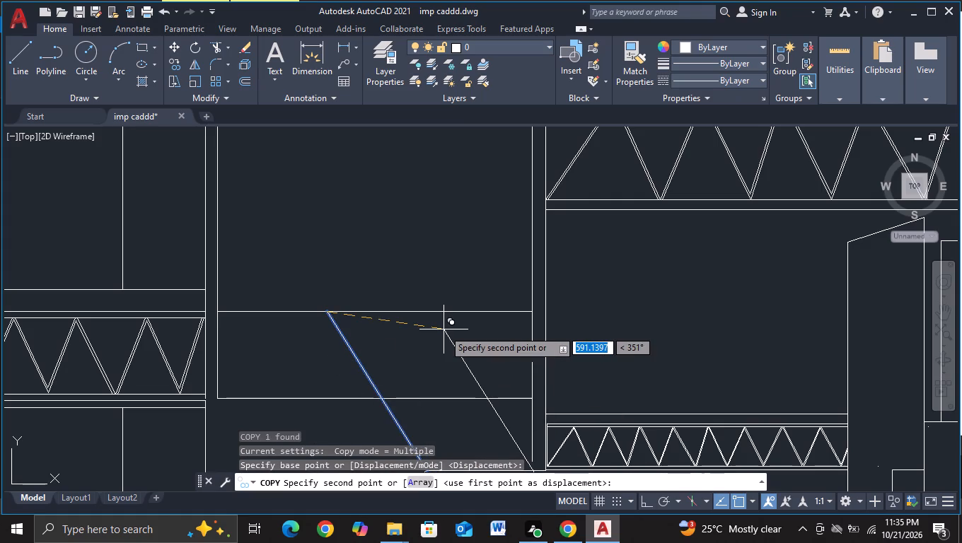
key(F8)
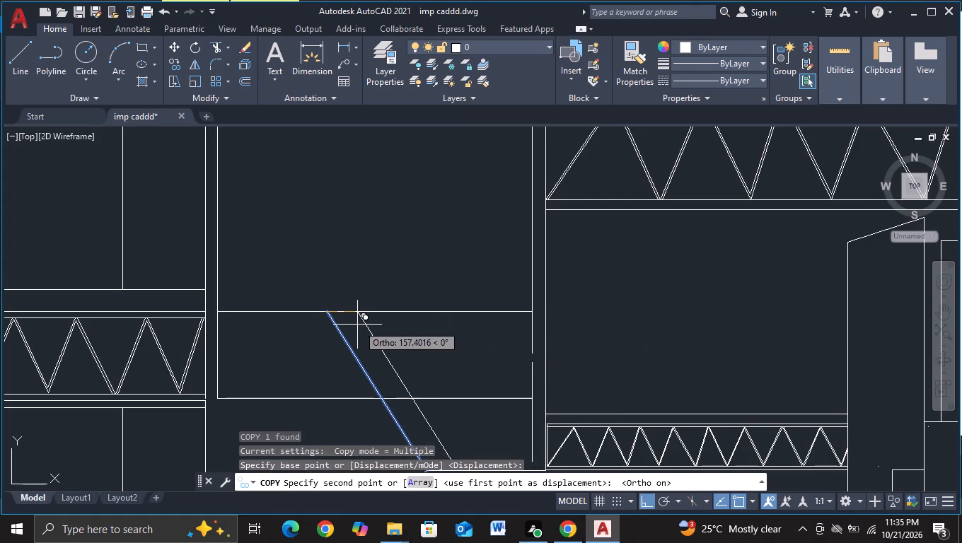
click(354, 325)
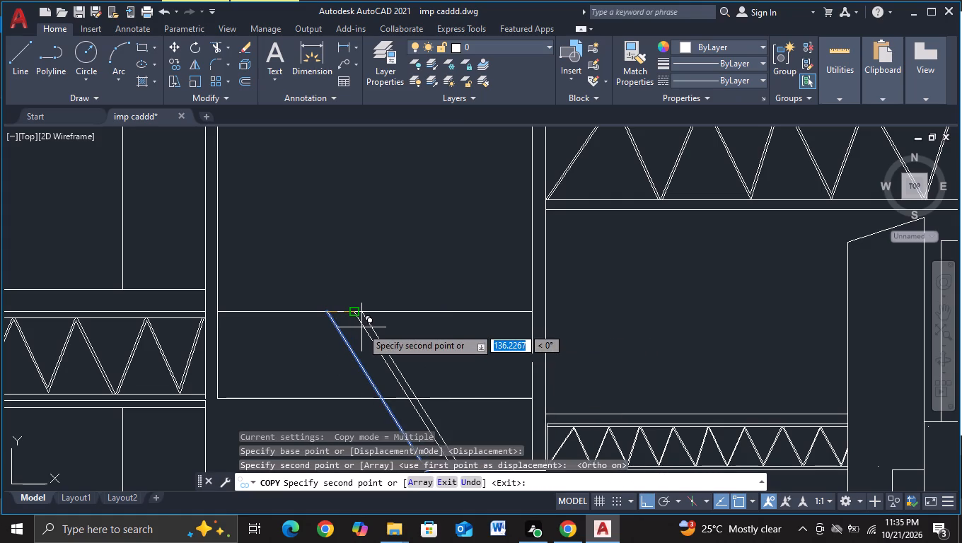
key(Escape)
Copy the lower sloped line under the tower's diagonal horizontally about 169 to the right as a parallel second edge.
middle_drag(427, 367, 445, 189)
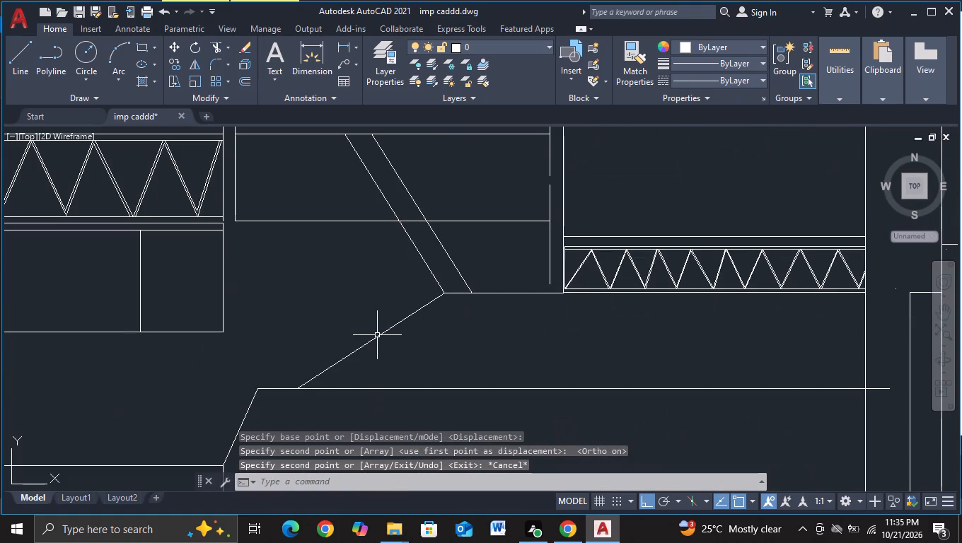
click(376, 335)
key(c)
click(435, 375)
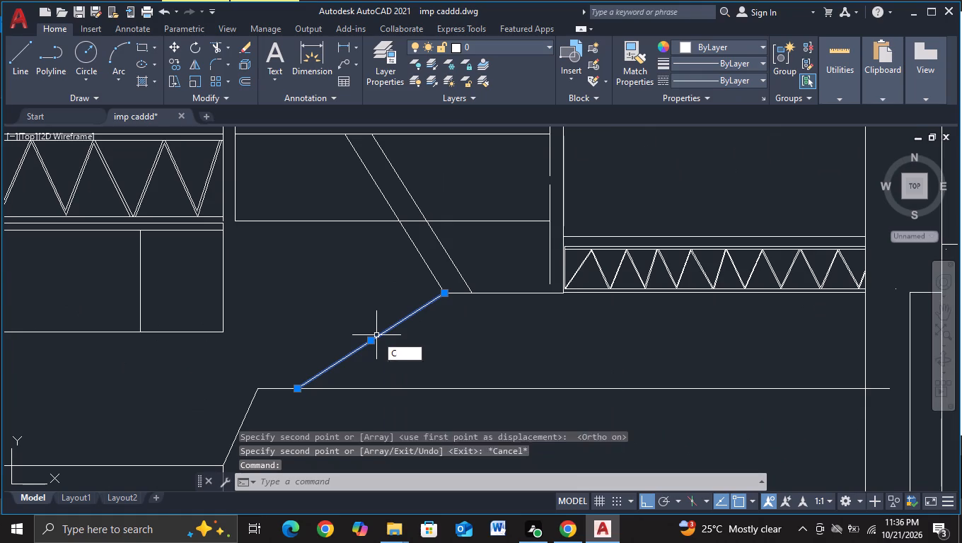
click(381, 344)
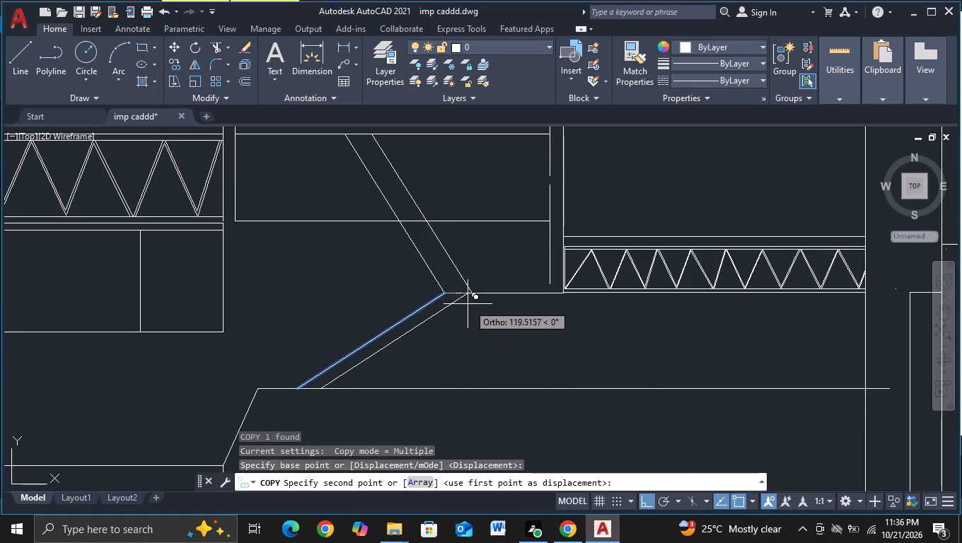
click(478, 313)
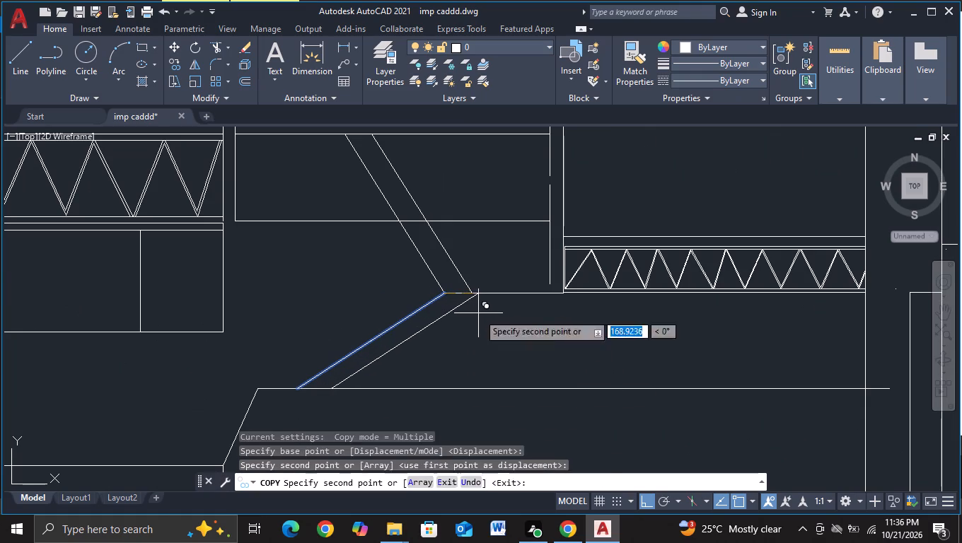
key(Escape)
Copy the ground-level diagonal beside the lower block's inner vertical straight up by about 114.
middle_drag(474, 349, 483, 204)
middle_drag(428, 339, 436, 261)
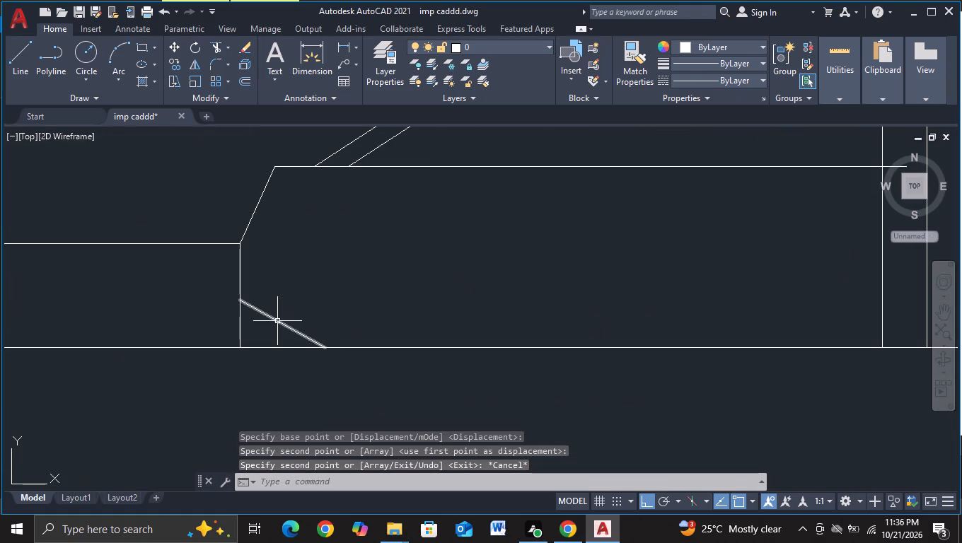
click(277, 321)
key(c)
click(354, 366)
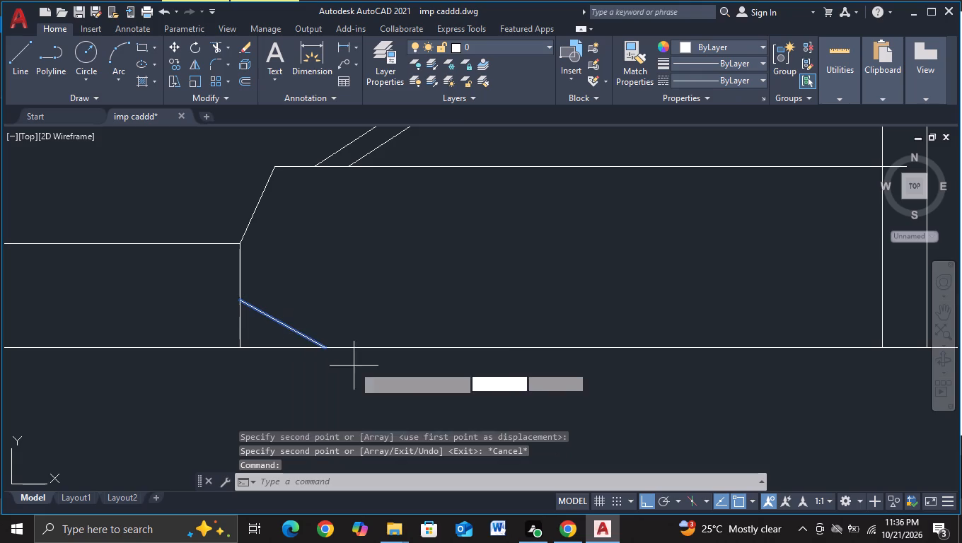
click(314, 343)
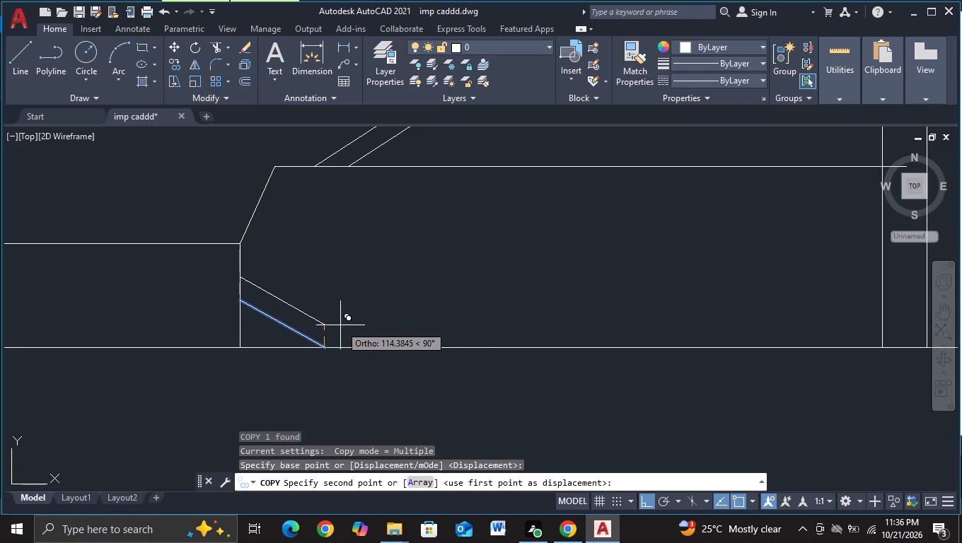
click(340, 325)
key(Escape)
Draw a horizontal line about 335 long into the lower block from the upper end of the upper ground-level diagonal.
scroll(429, 325, down, 1)
middle_drag(436, 335, 415, 453)
middle_drag(445, 379, 444, 369)
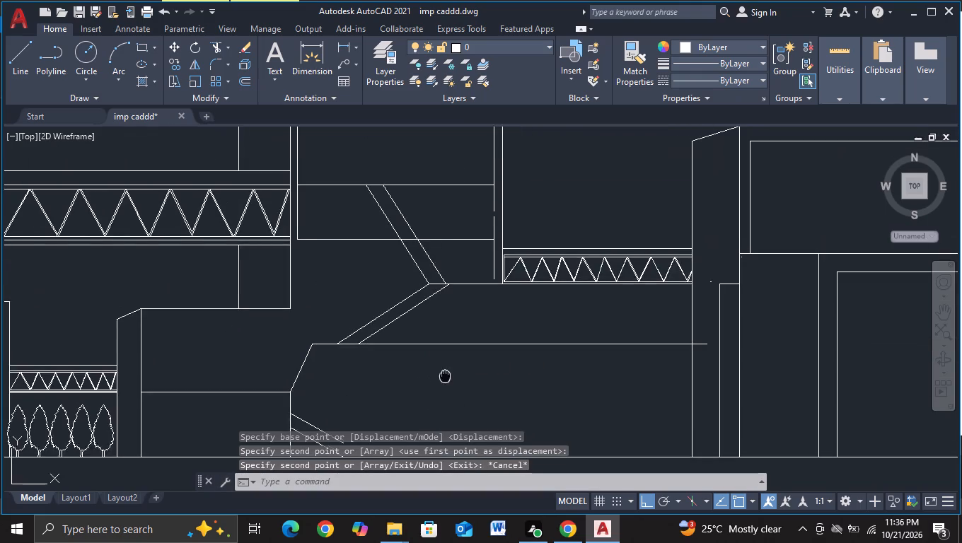
middle_drag(444, 369, 437, 336)
click(21, 60)
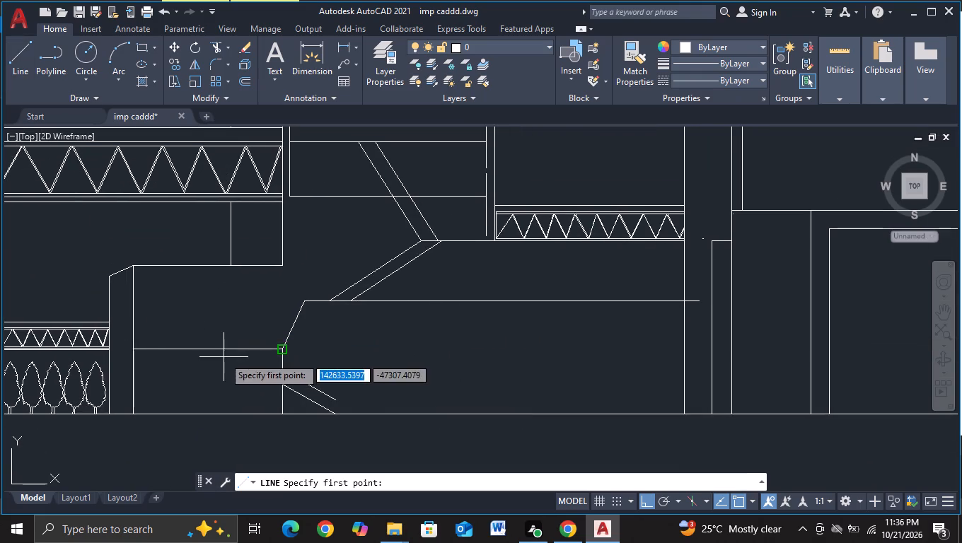
click(277, 374)
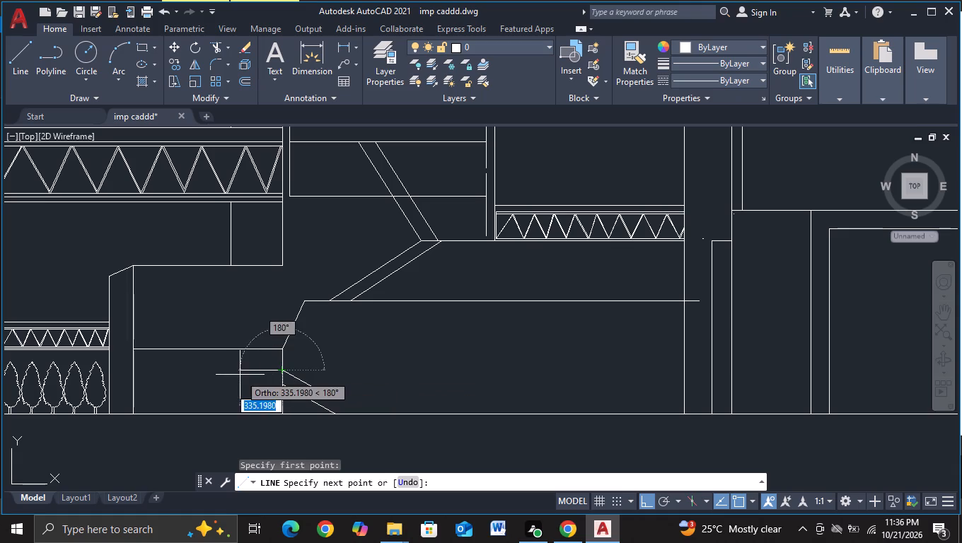
click(240, 375)
key(8)
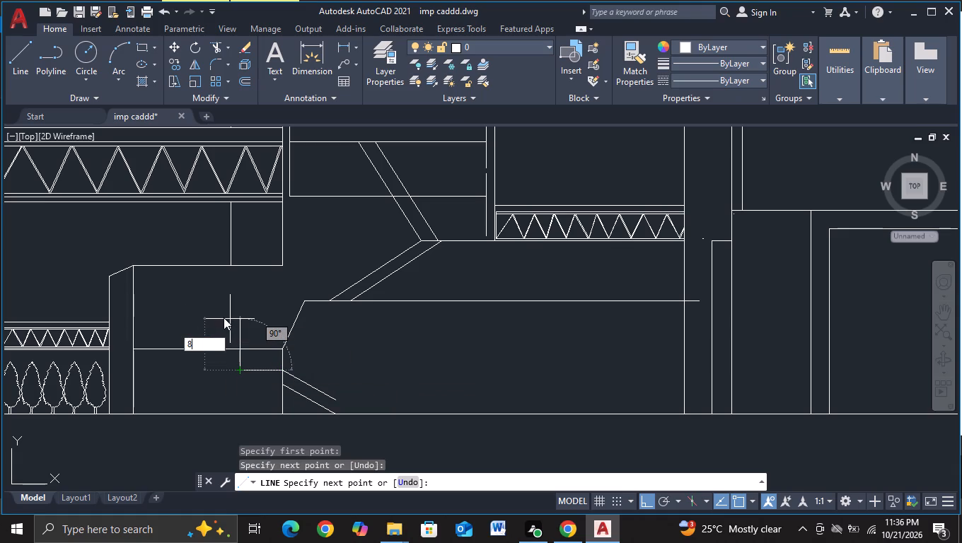
key(BackSpace)
key(Escape)
key(8)
key(Escape)
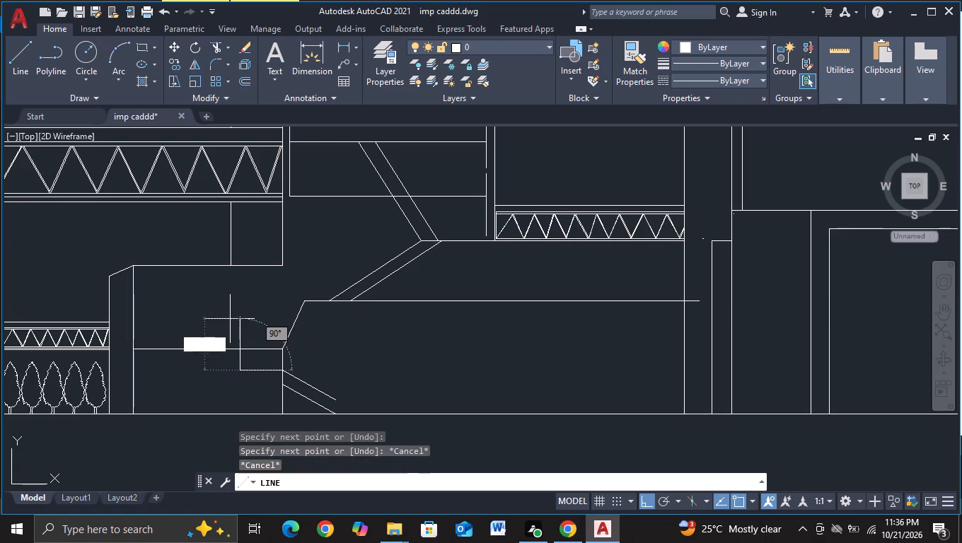
key(Escape)
With Ortho off, draw a diagonal rising leftward from the short horizontal's free end across the lower block's upper horizontal line.
key(F8)
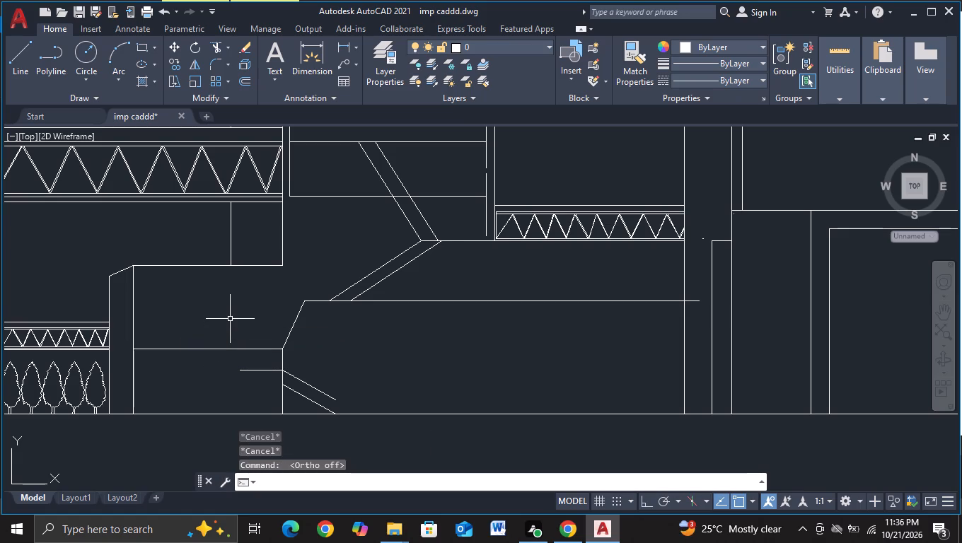
click(20, 90)
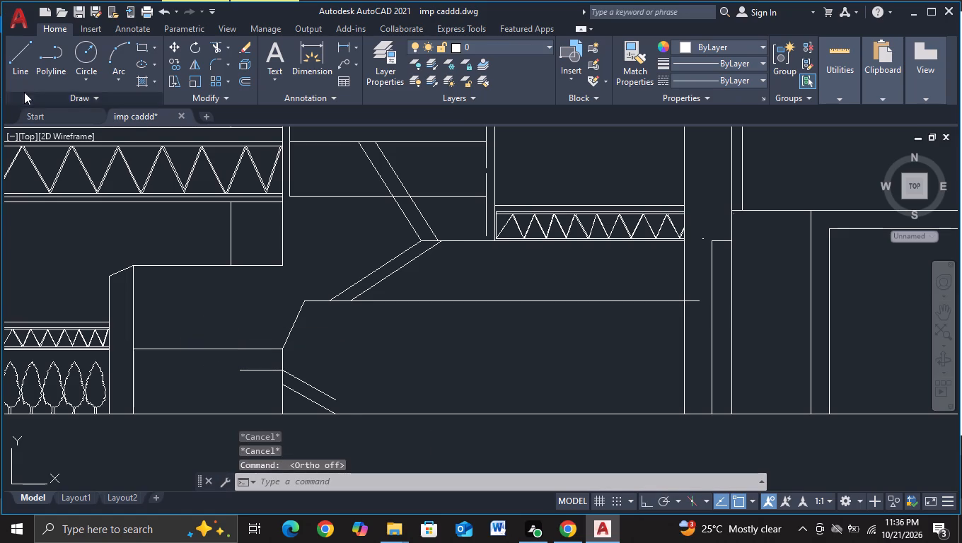
click(23, 76)
click(256, 370)
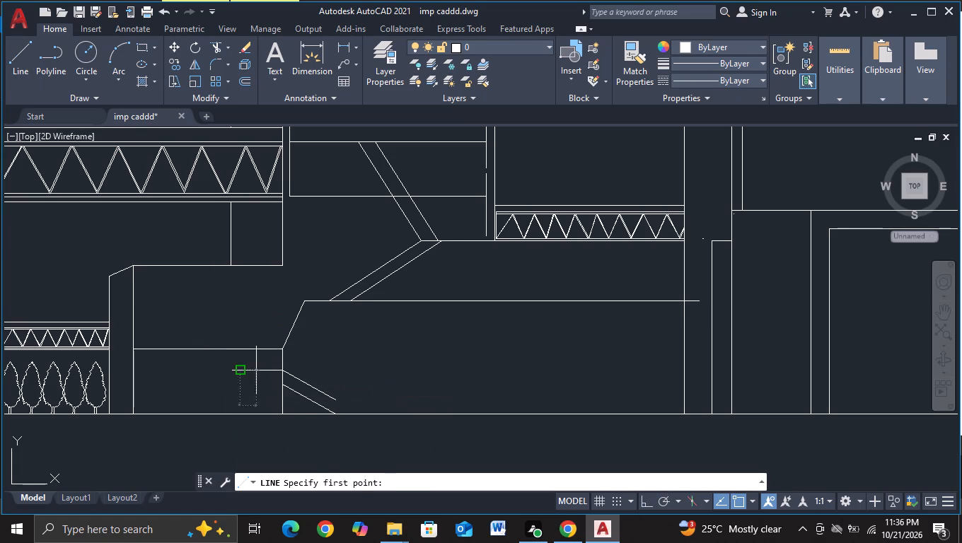
click(196, 335)
key(Escape)
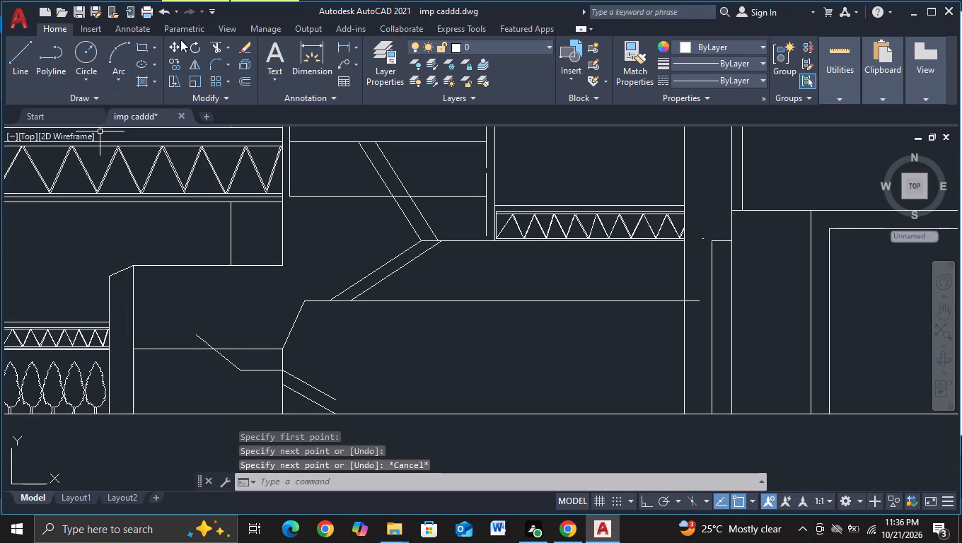
Trim the part of the new diagonal that projects above the lower block's upper horizontal line.
click(209, 42)
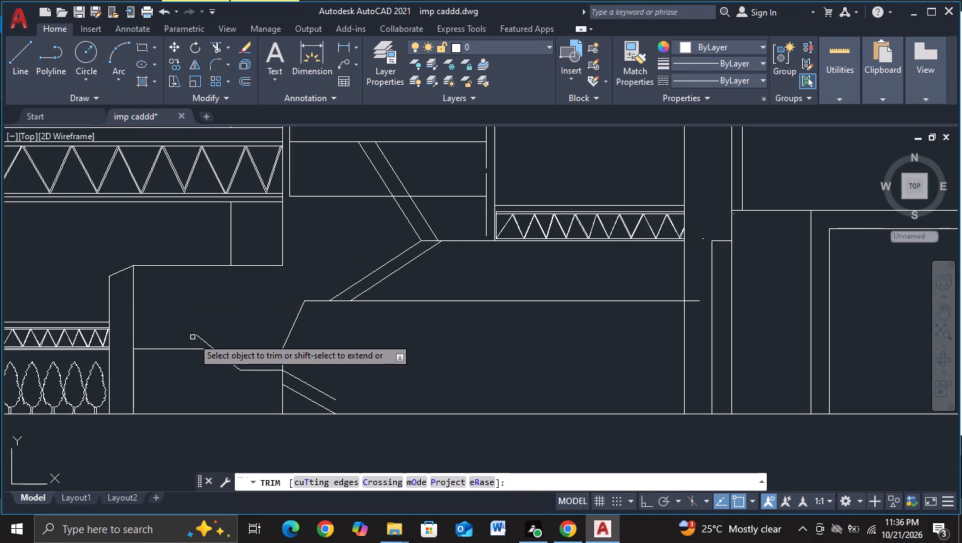
drag(192, 338, 225, 335)
key(Escape)
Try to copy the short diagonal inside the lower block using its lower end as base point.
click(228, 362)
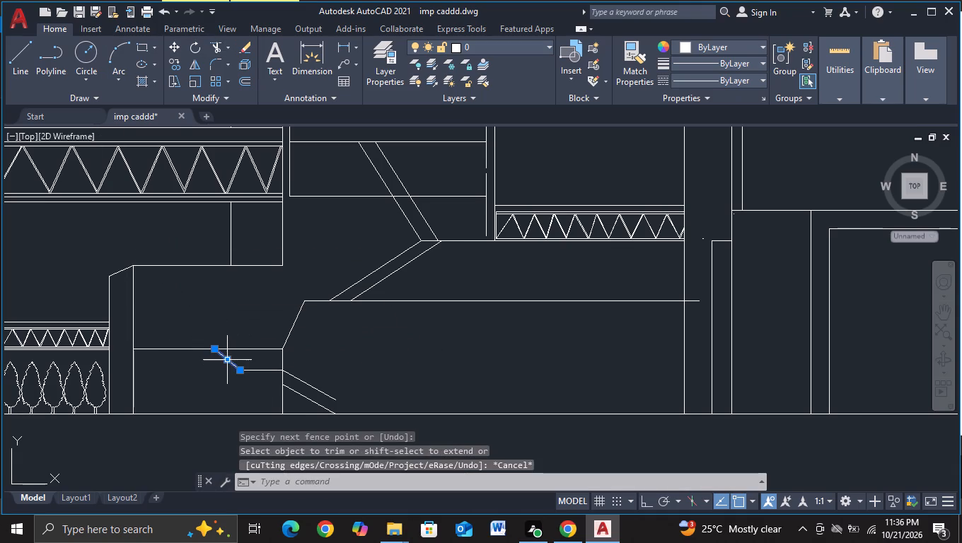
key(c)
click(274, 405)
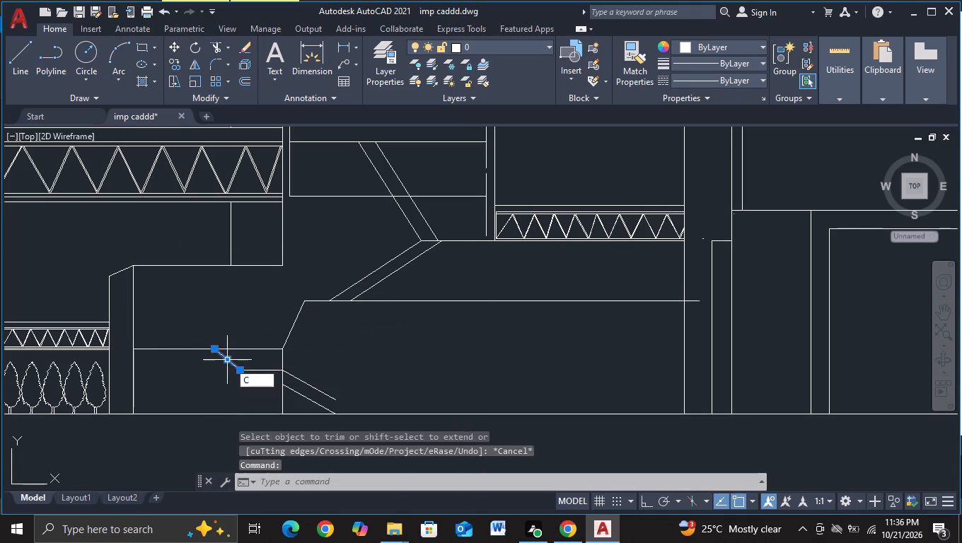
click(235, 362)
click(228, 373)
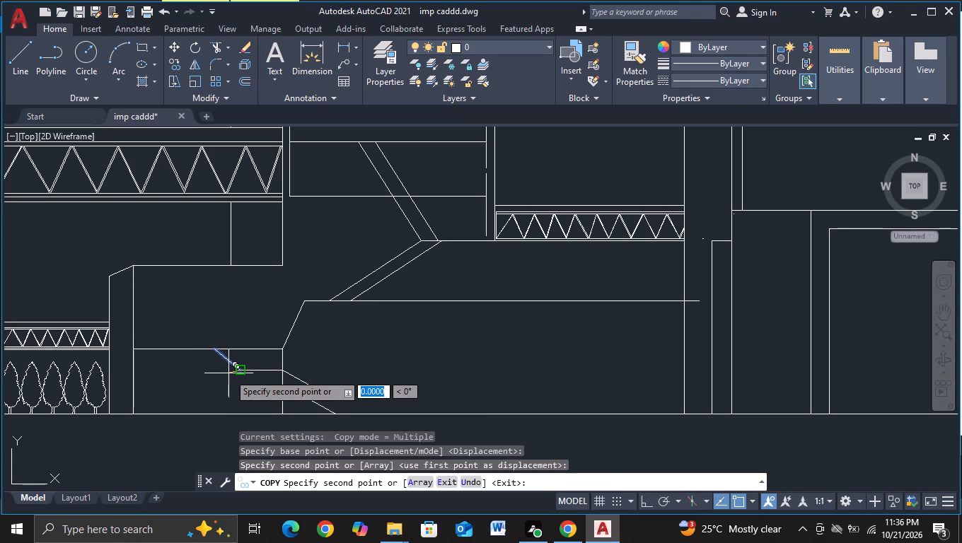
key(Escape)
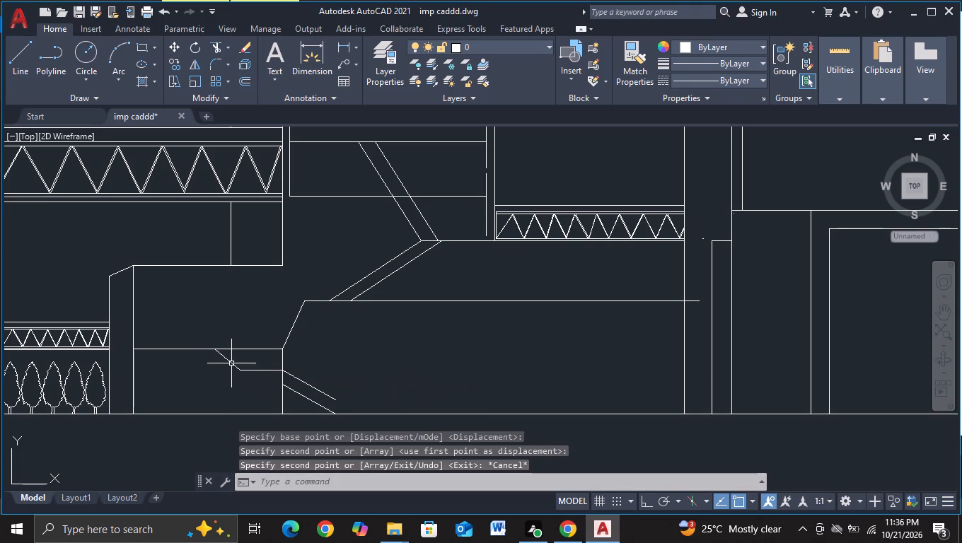
With Ortho on, copy the short diagonal inside the lower block a short distance horizontally leftward, using its lower end as base point.
click(232, 363)
key(c)
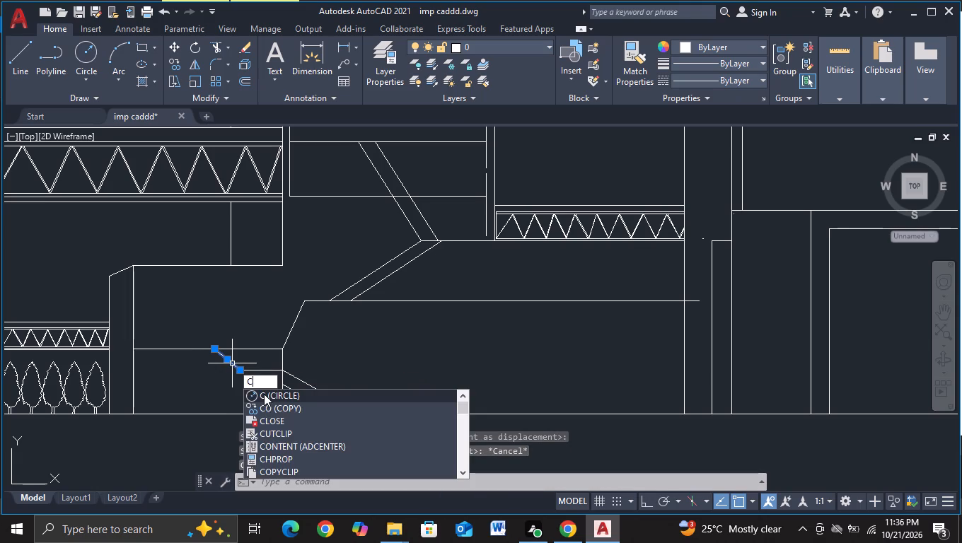
click(265, 406)
click(236, 366)
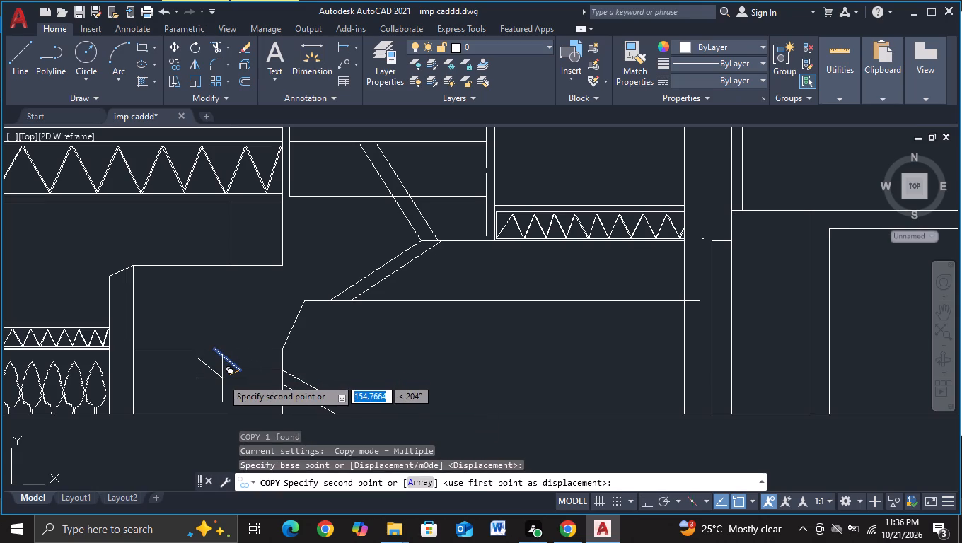
key(F8)
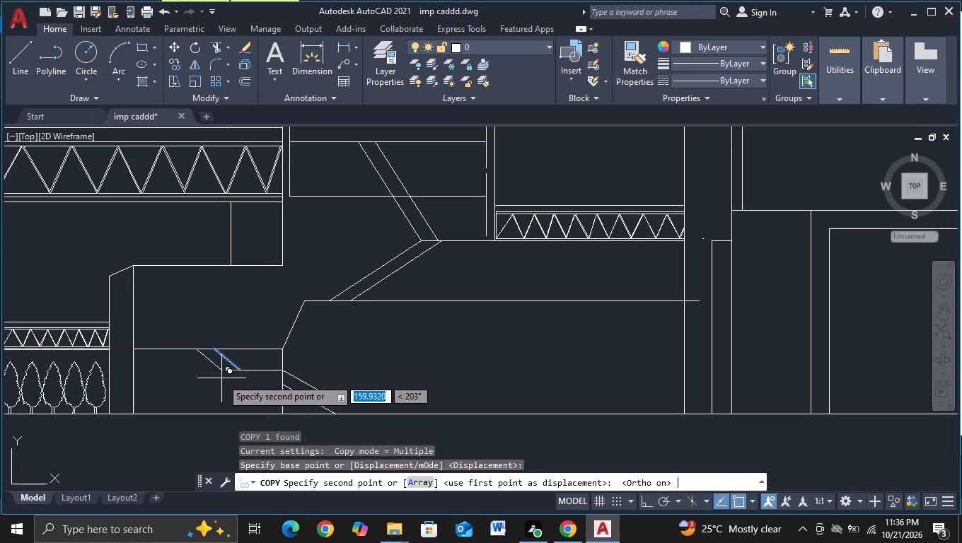
scroll(221, 378, up, 1)
click(221, 378)
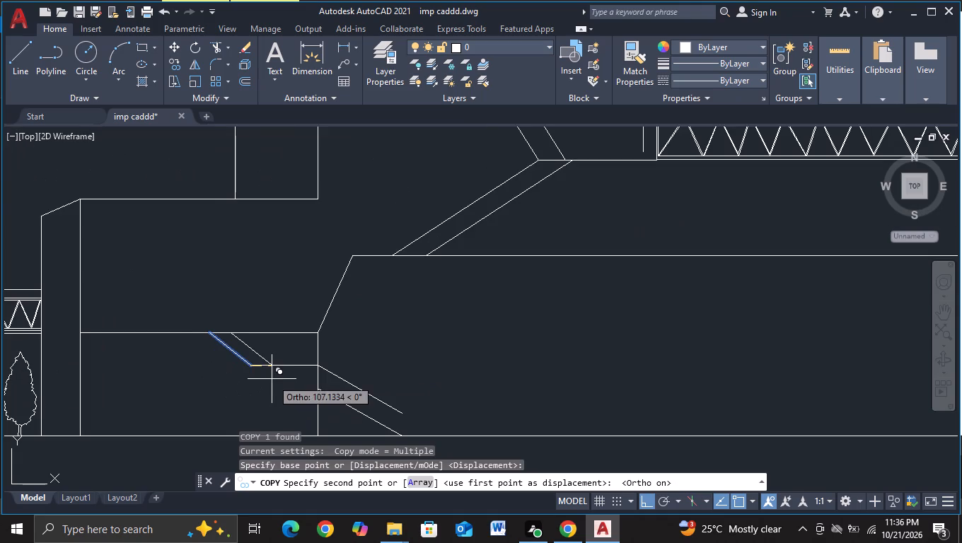
click(223, 375)
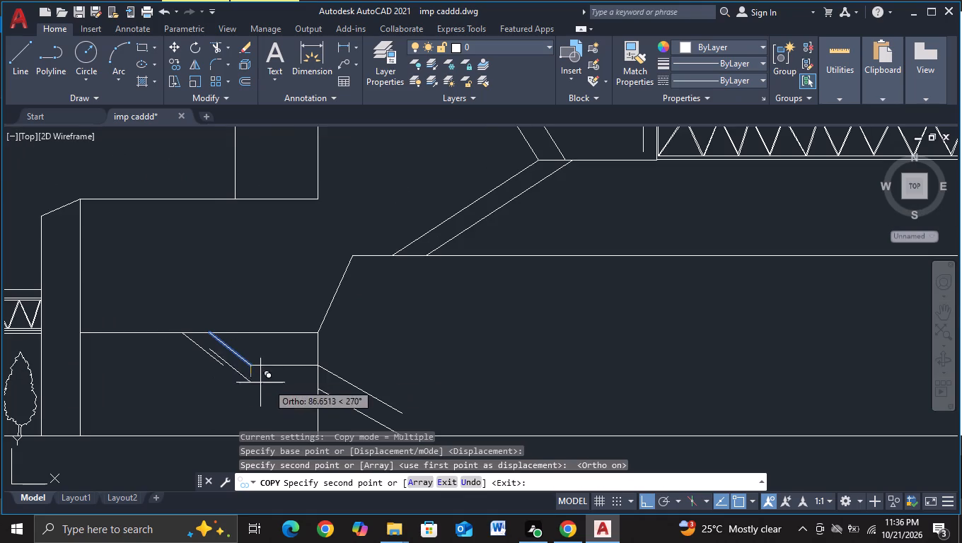
key(Escape)
Copy the short horizontal line in the lower block straight down to the upper end of the lower ground-level diagonal.
click(279, 366)
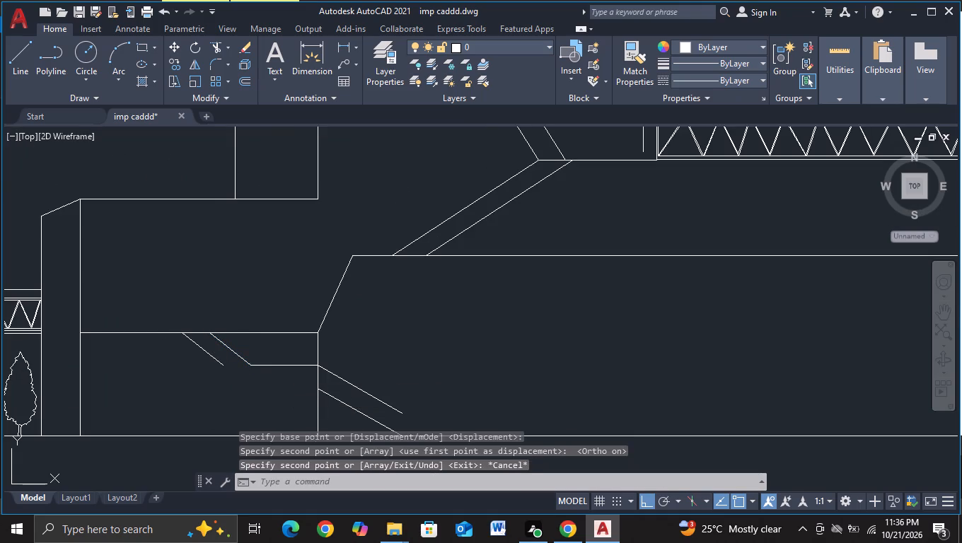
key(c)
click(325, 414)
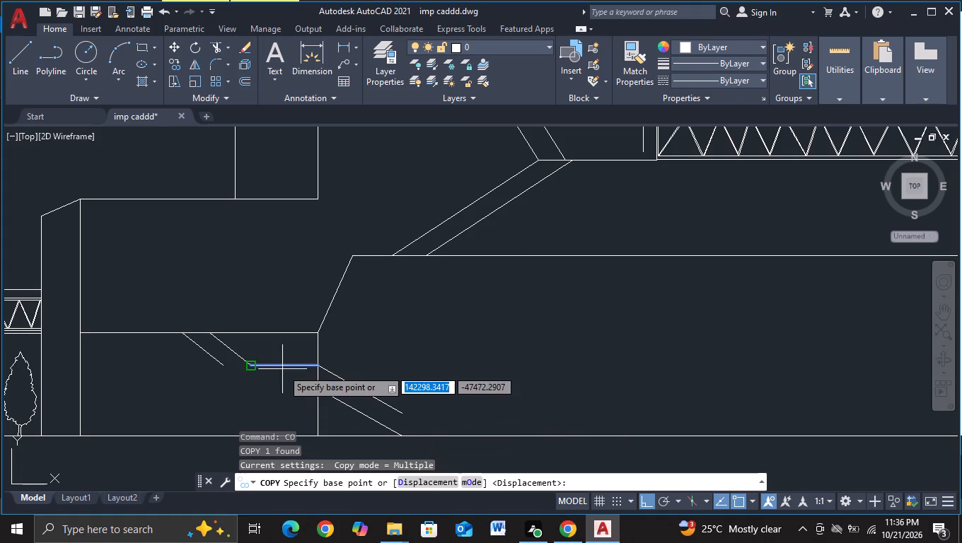
click(286, 368)
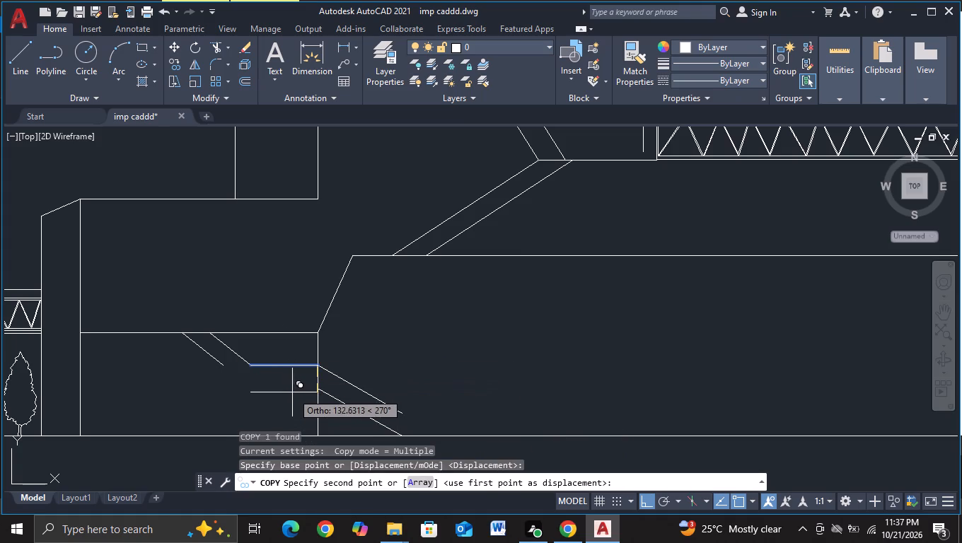
click(293, 390)
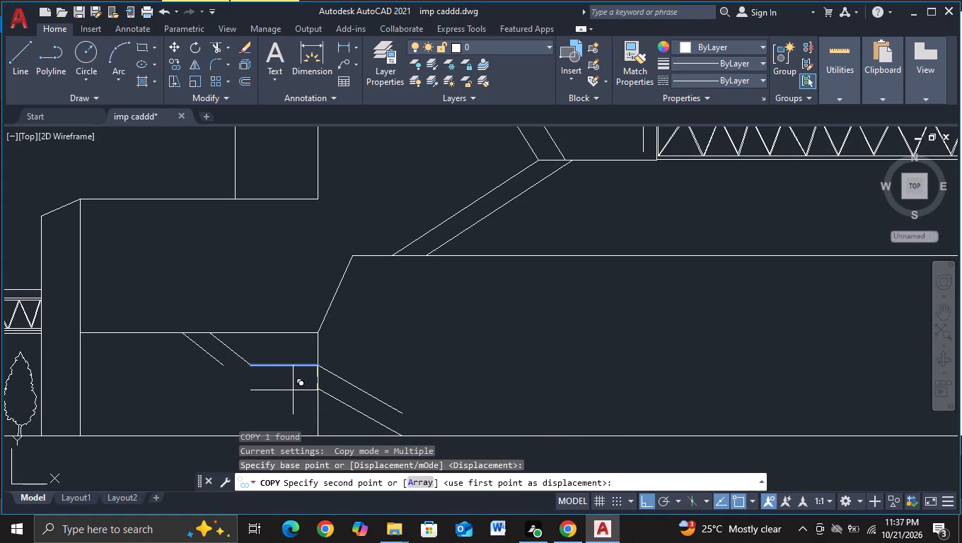
key(Escape)
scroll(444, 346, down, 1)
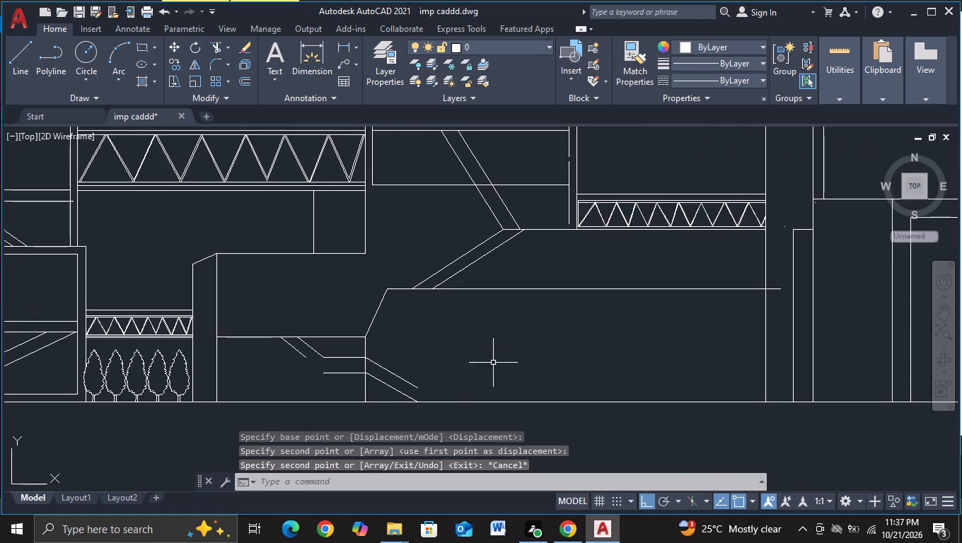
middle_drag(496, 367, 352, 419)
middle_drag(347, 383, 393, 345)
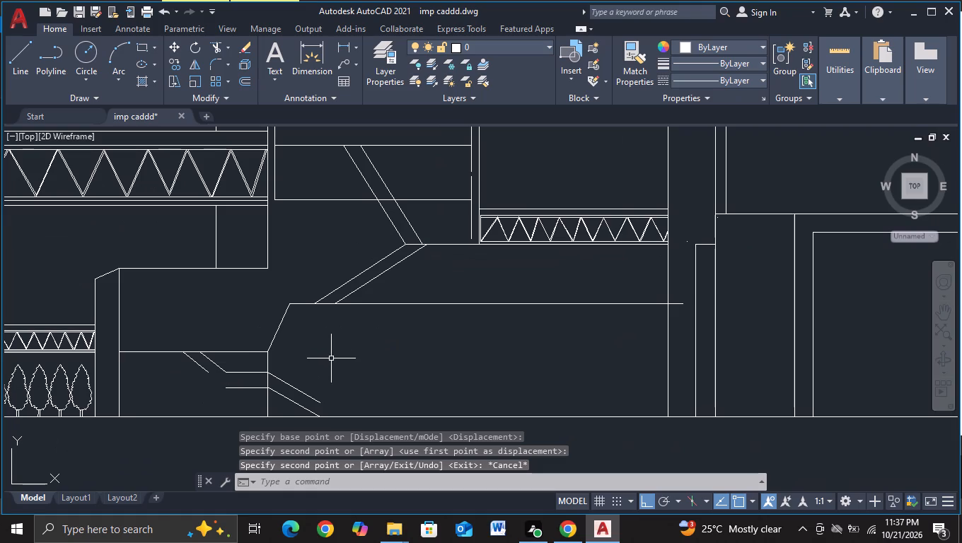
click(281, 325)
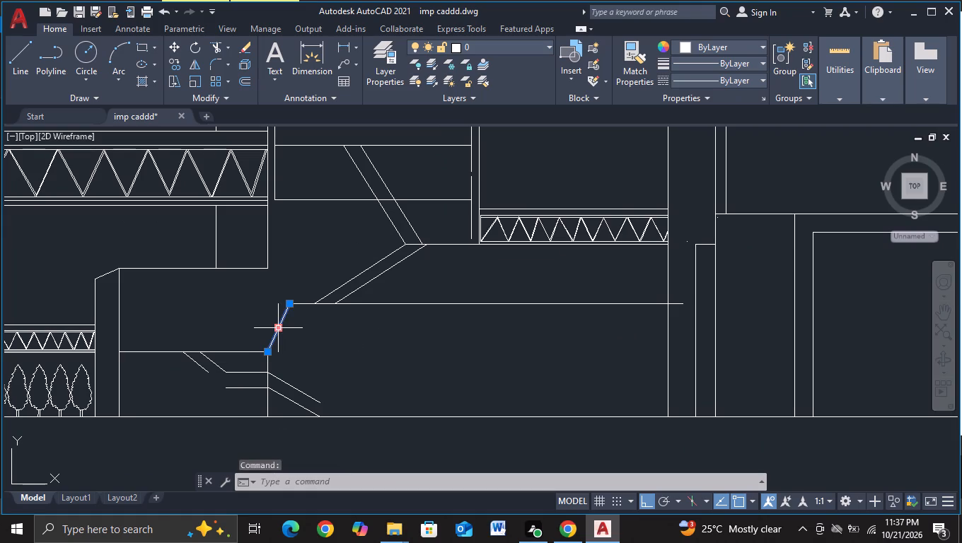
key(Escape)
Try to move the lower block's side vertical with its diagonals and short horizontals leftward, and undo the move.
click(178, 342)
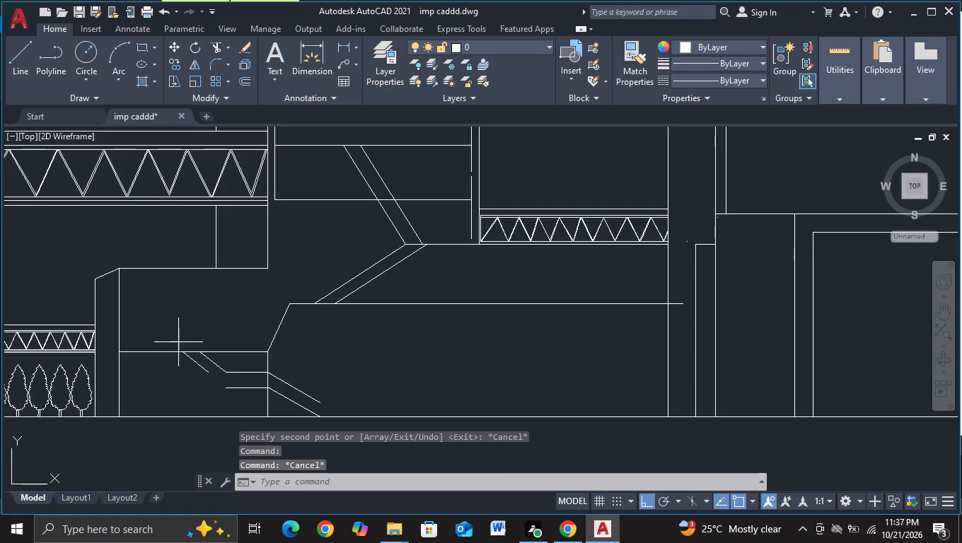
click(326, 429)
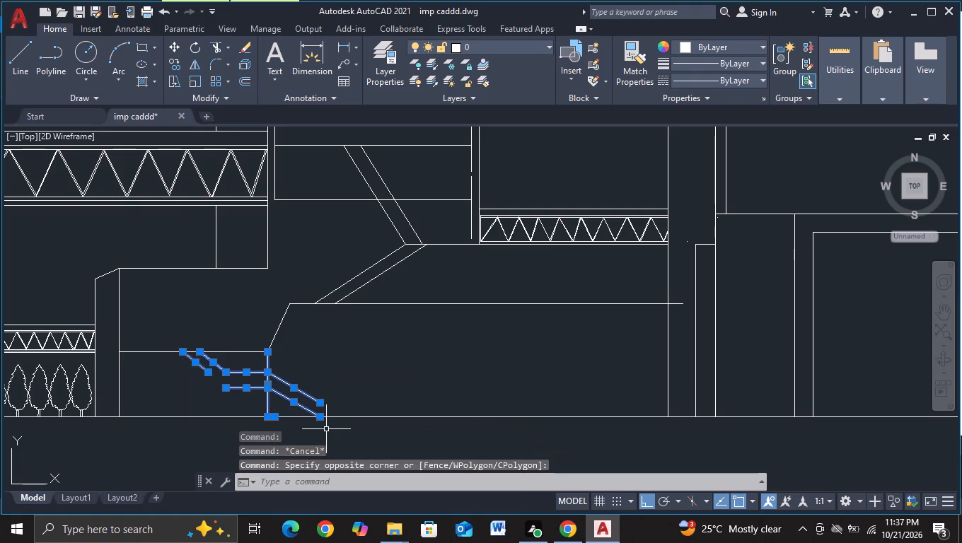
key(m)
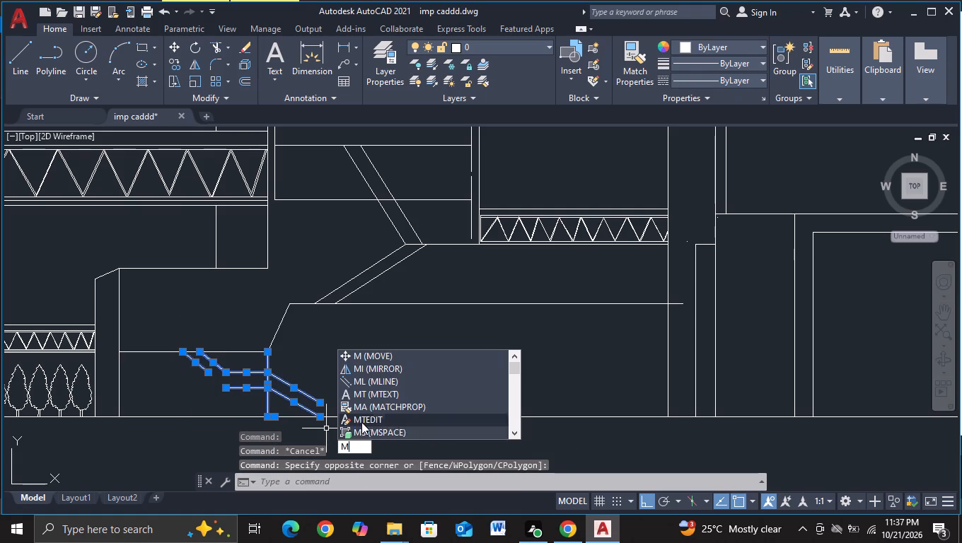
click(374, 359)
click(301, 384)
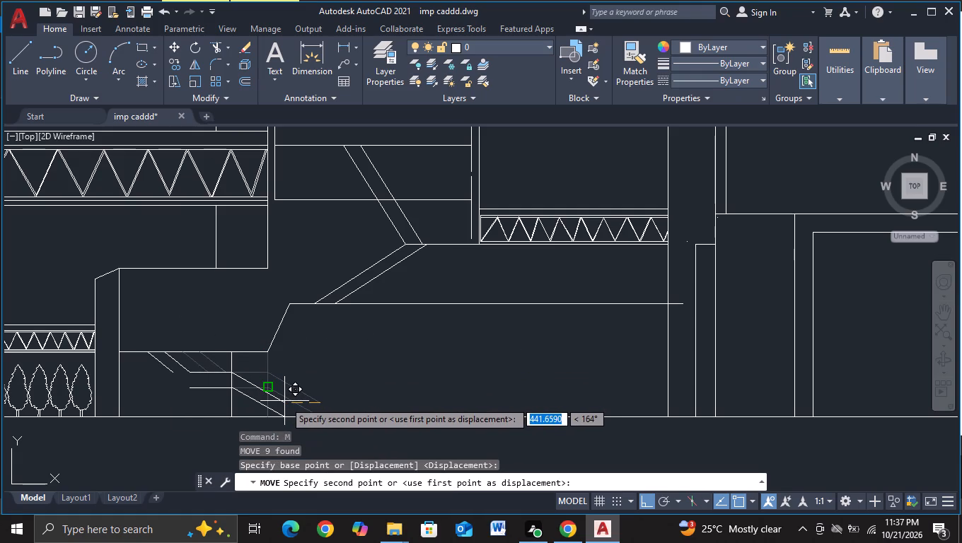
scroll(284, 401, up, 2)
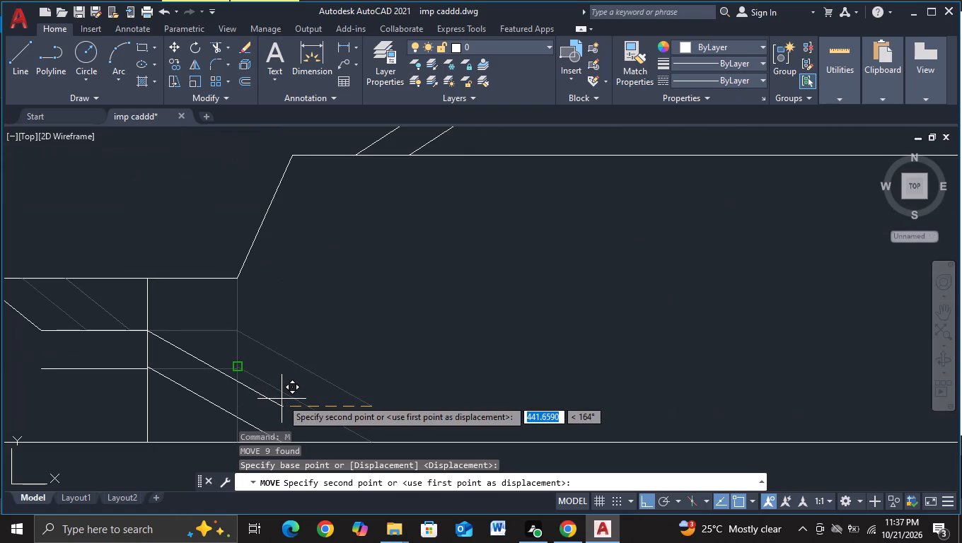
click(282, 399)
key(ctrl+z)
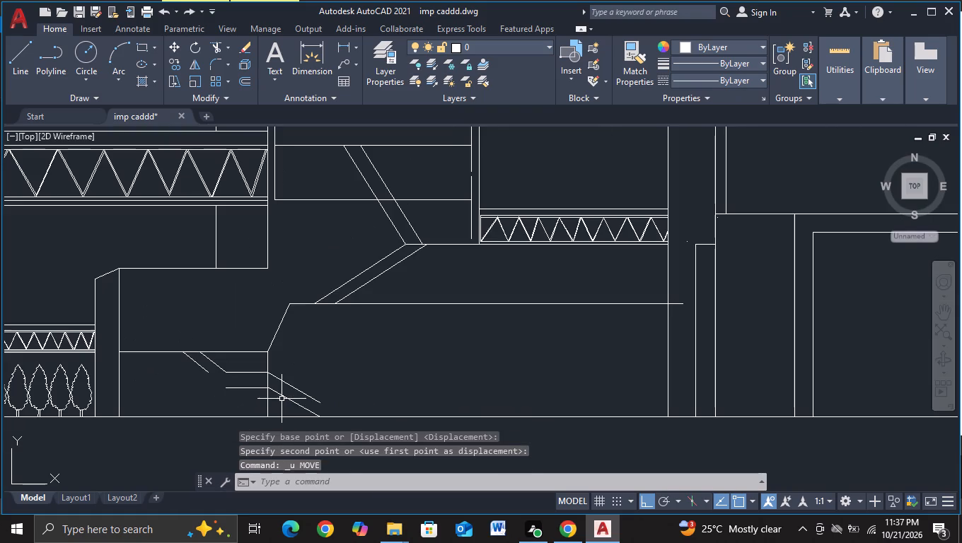
With object snap off, move the lower block's side vertical, diagonals and short horizontals about 260 straight leftward.
click(173, 336)
click(320, 424)
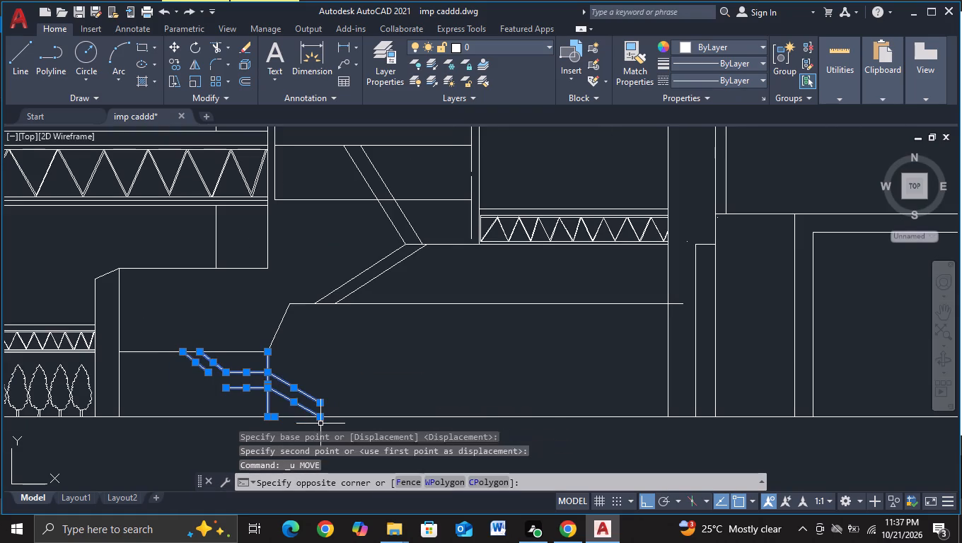
key(c)
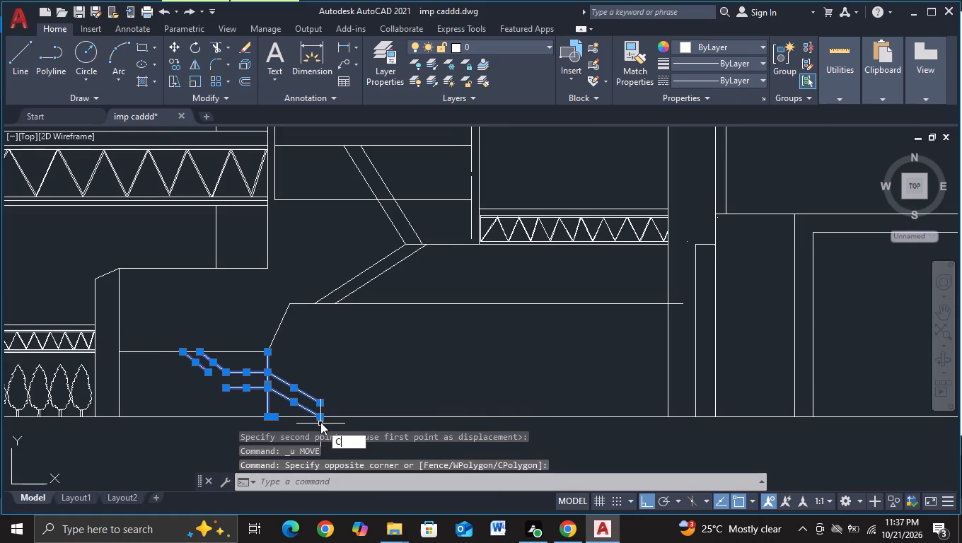
key(BackSpace)
key(m)
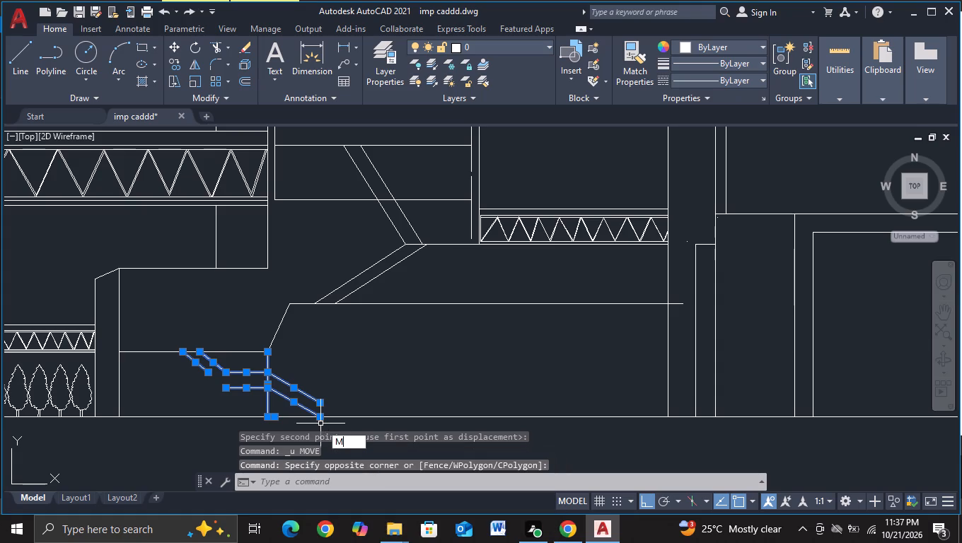
click(360, 461)
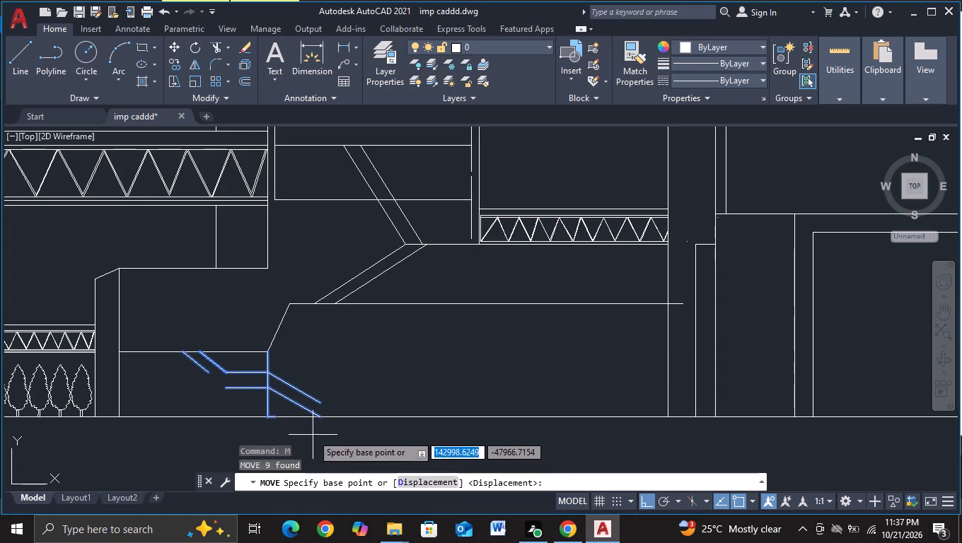
click(279, 407)
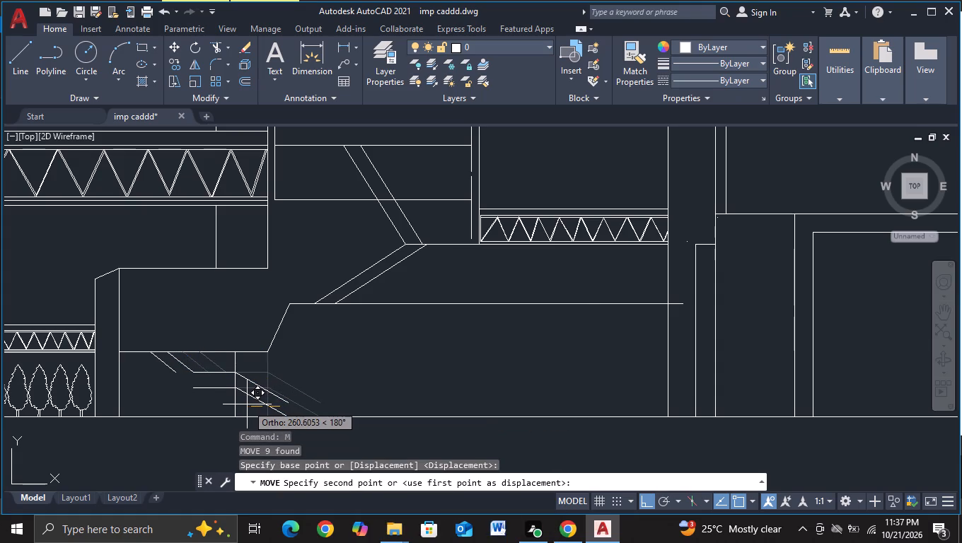
key(F3)
click(247, 404)
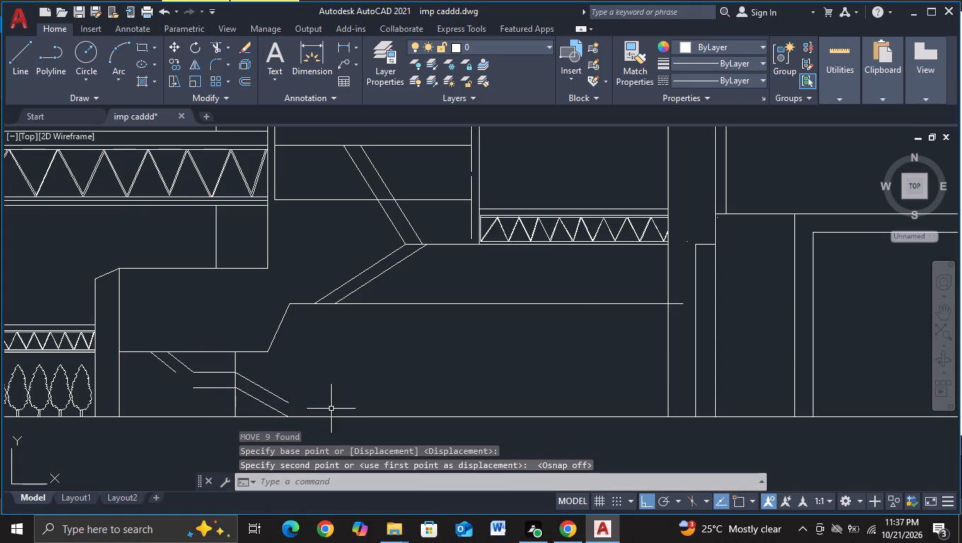
Delete the steep sloped line joining the lower block's upper horizontal to the long horizontal above it.
middle_drag(321, 390, 326, 370)
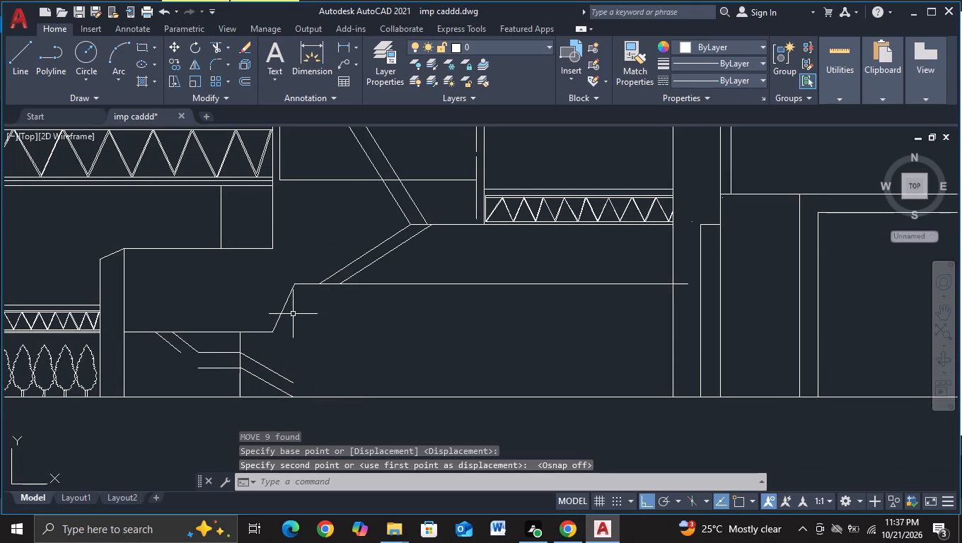
click(282, 308)
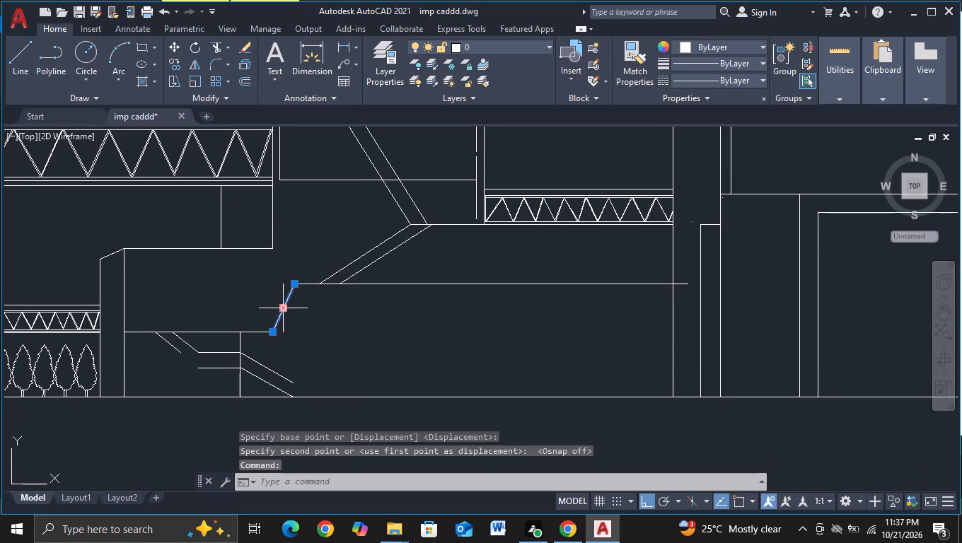
key(Delete)
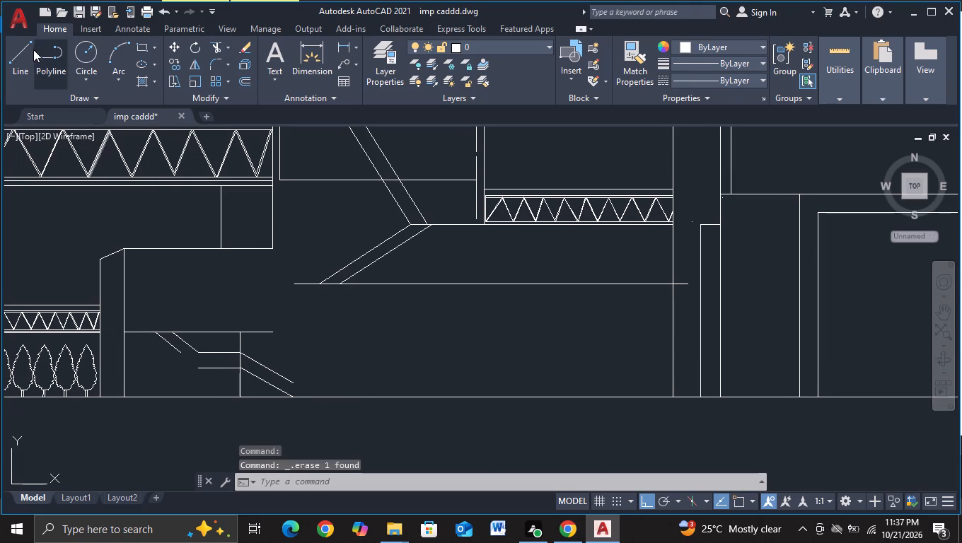
With object snap on and Ortho off, draw a sloped line from the long horizontal's left end to the top of the moved side vertical.
click(18, 51)
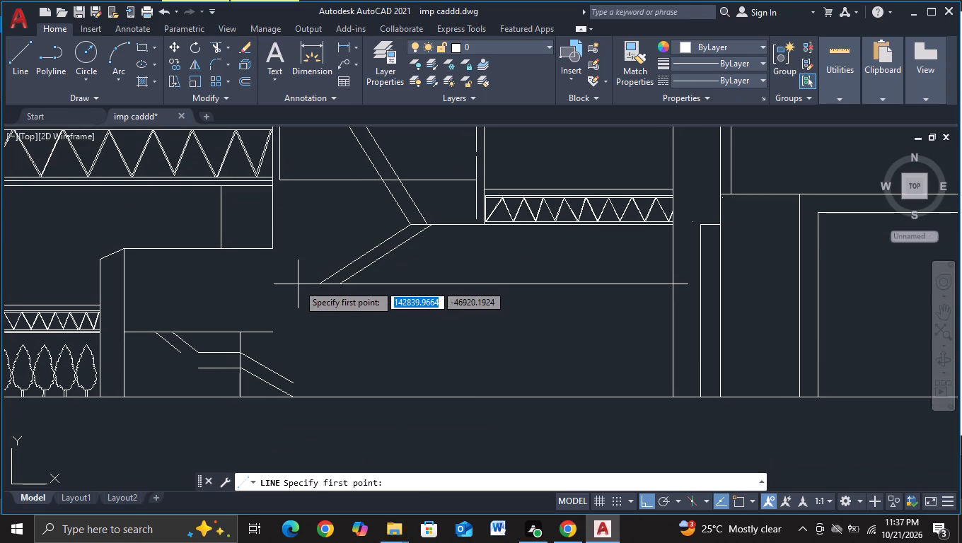
key(F3)
key(F8)
click(298, 284)
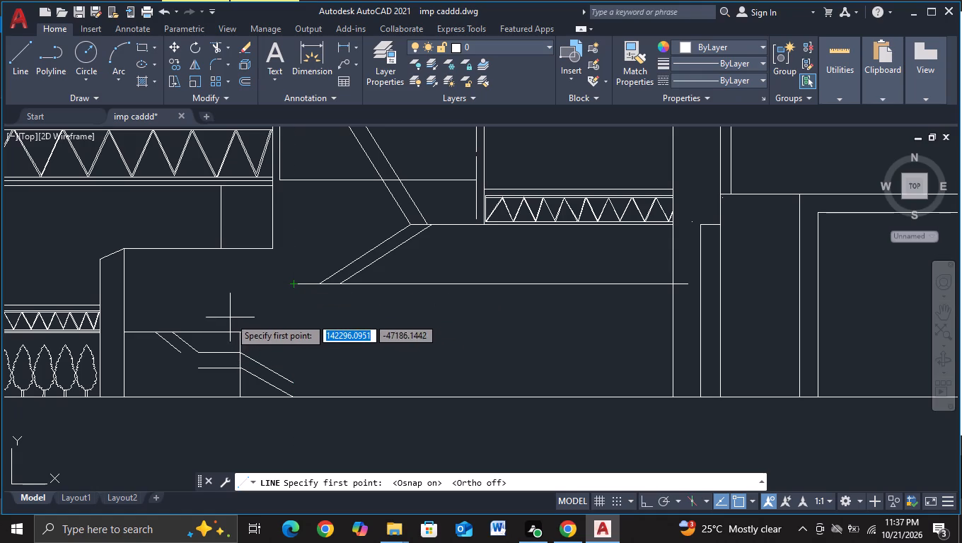
click(293, 286)
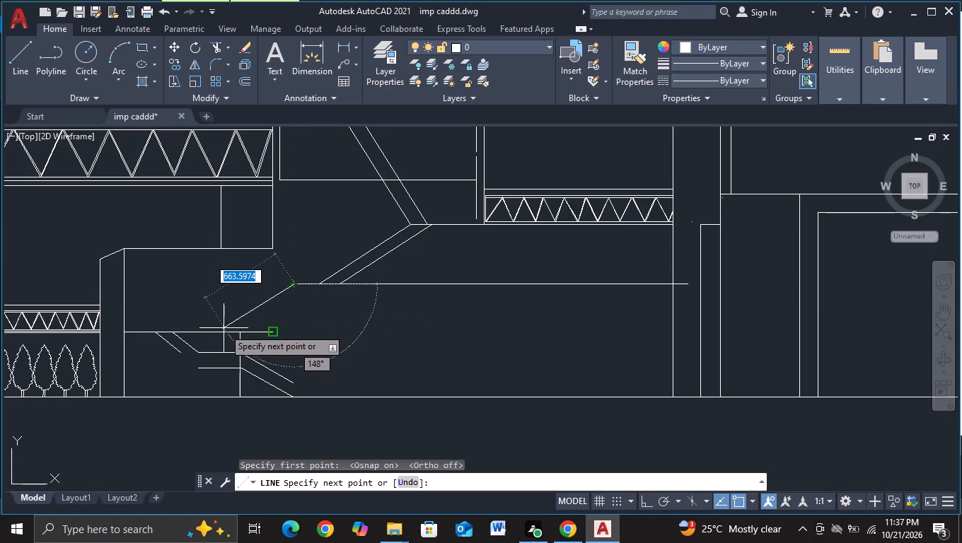
click(239, 328)
key(Escape)
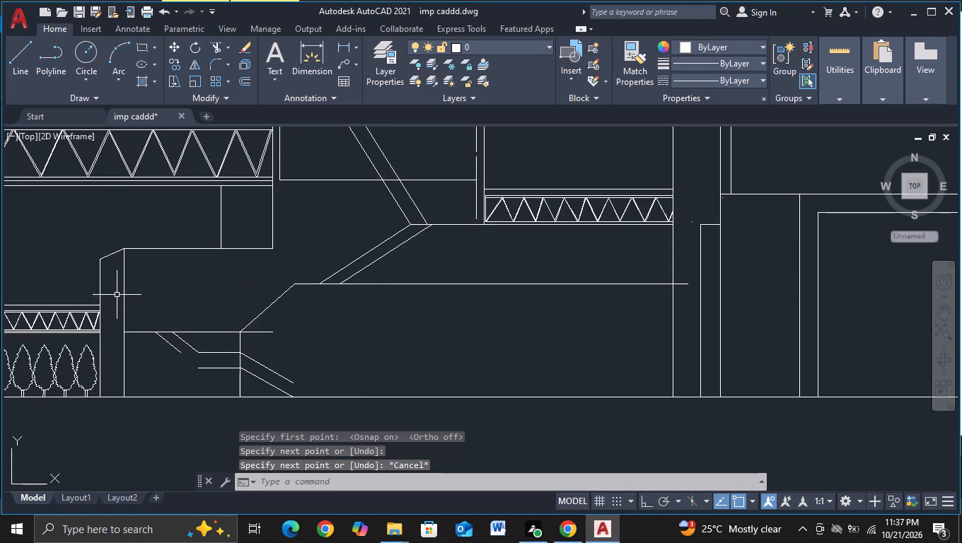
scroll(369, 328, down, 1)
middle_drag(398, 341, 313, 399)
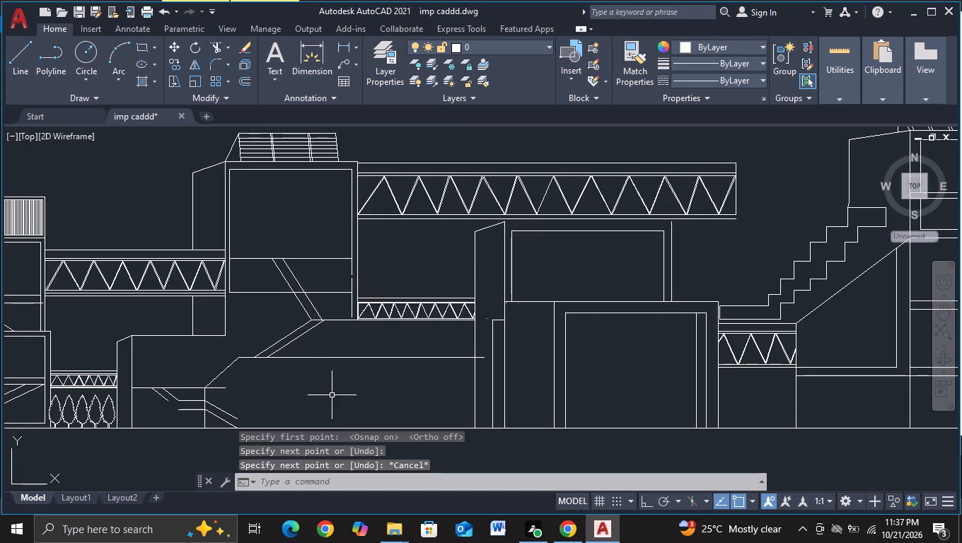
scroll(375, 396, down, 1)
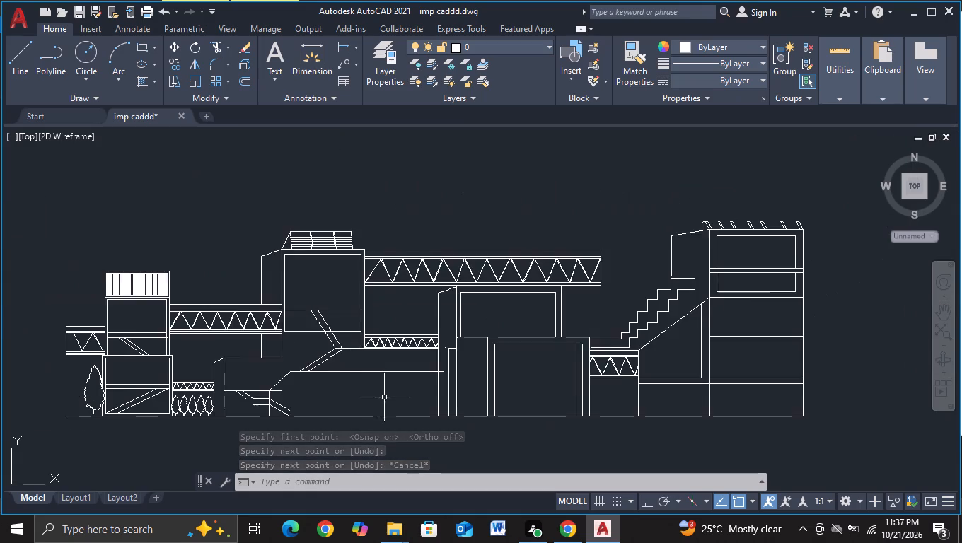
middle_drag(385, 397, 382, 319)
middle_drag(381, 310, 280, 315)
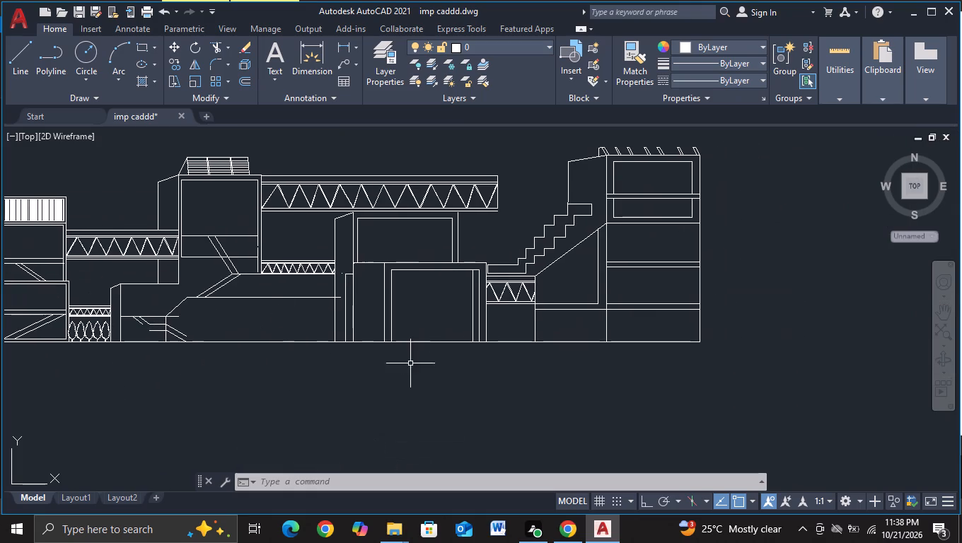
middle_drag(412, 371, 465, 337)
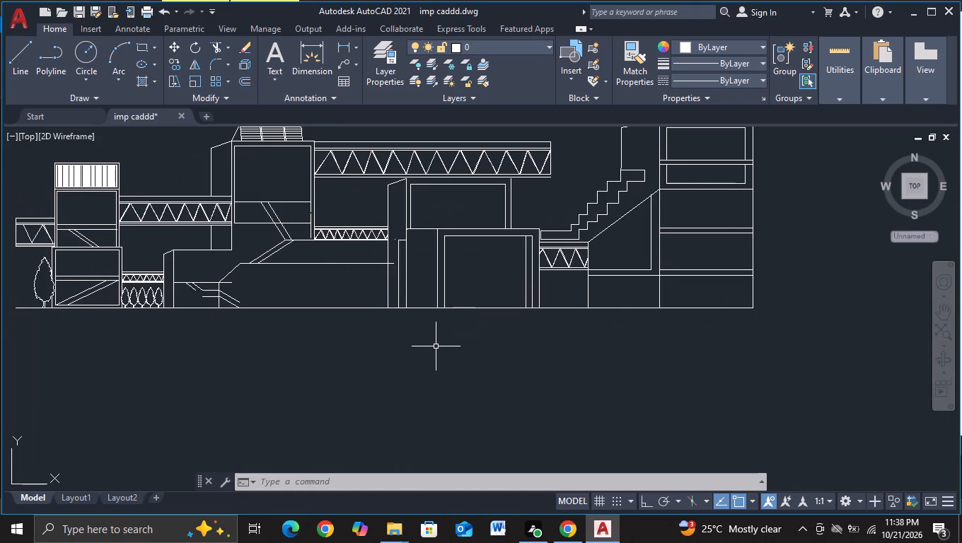
Extend the lower block's short outer diagonal down to the lower of the two short horizontals.
middle_drag(424, 388, 487, 370)
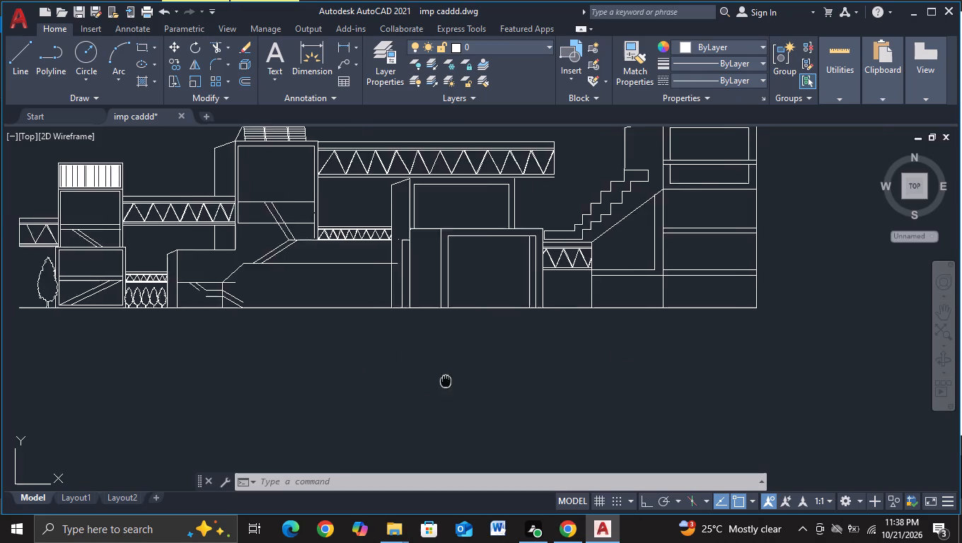
middle_drag(487, 370, 661, 354)
scroll(604, 379, down, 1)
middle_drag(600, 386, 526, 387)
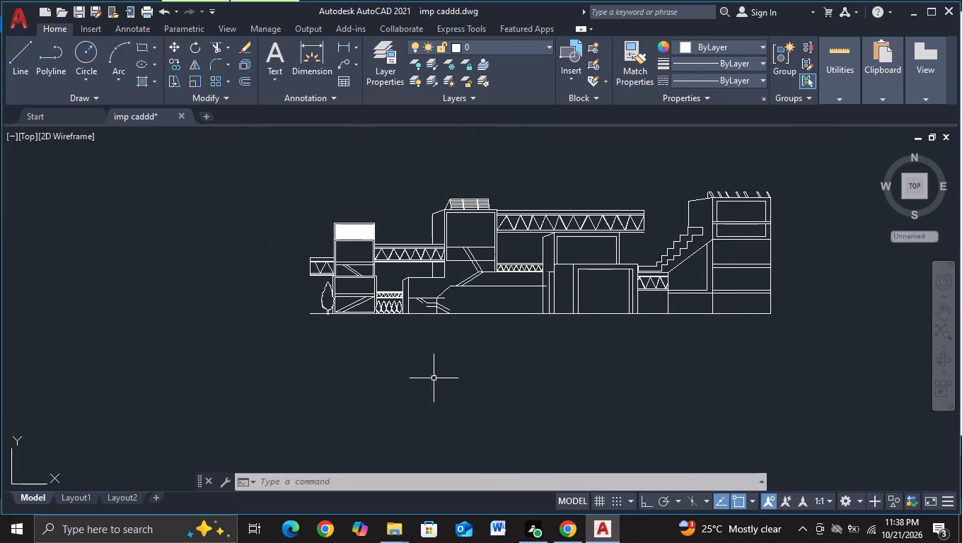
middle_drag(517, 341, 416, 397)
scroll(413, 390, up, 1)
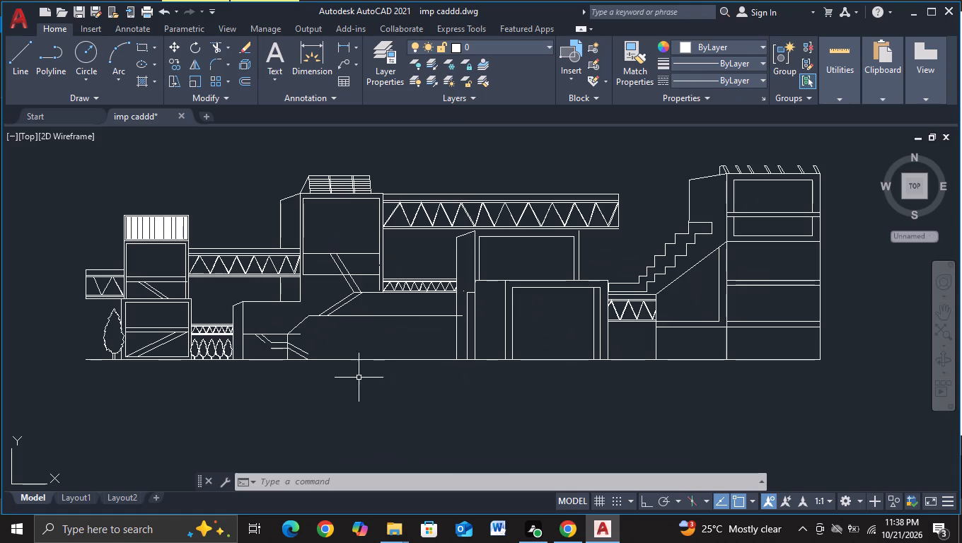
key(Escape)
key(e)
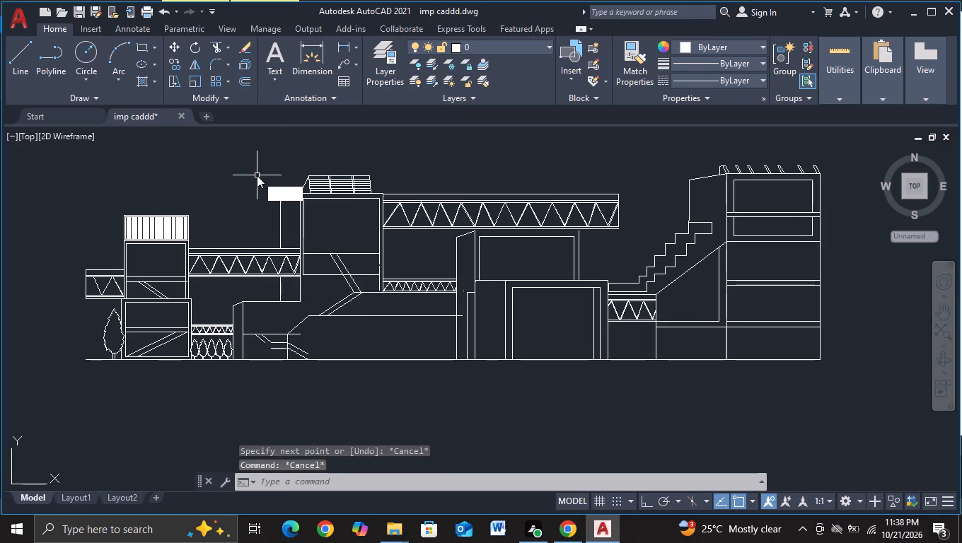
click(323, 216)
scroll(294, 397, up, 2)
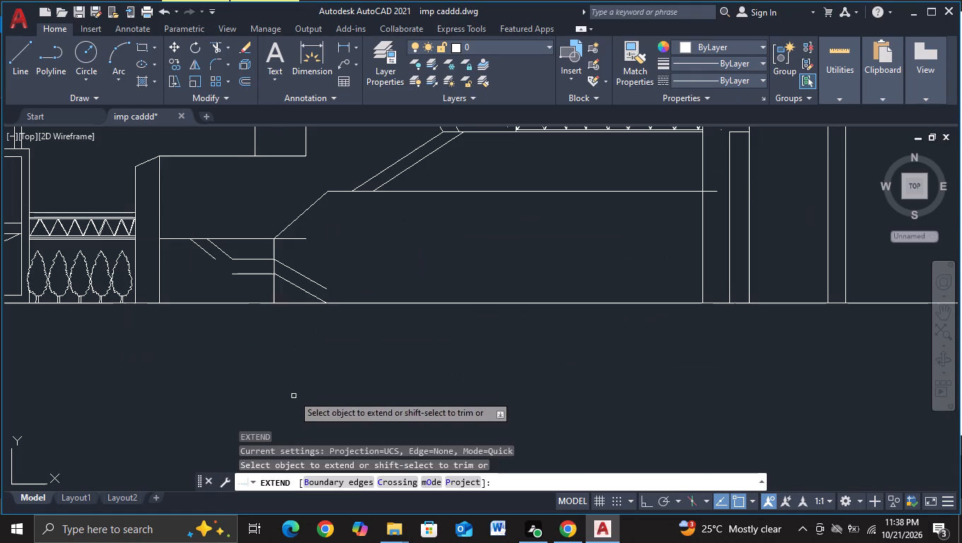
click(215, 258)
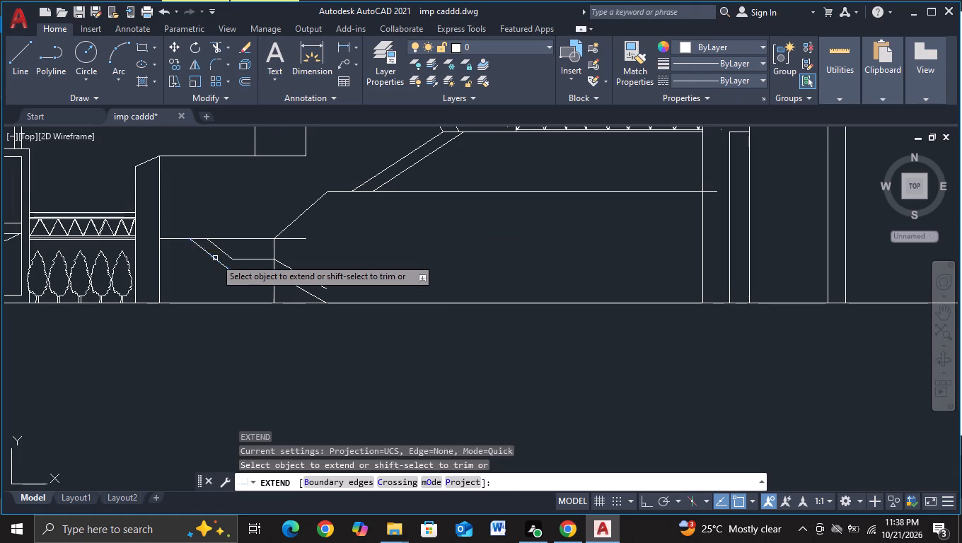
middle_drag(440, 236, 413, 321)
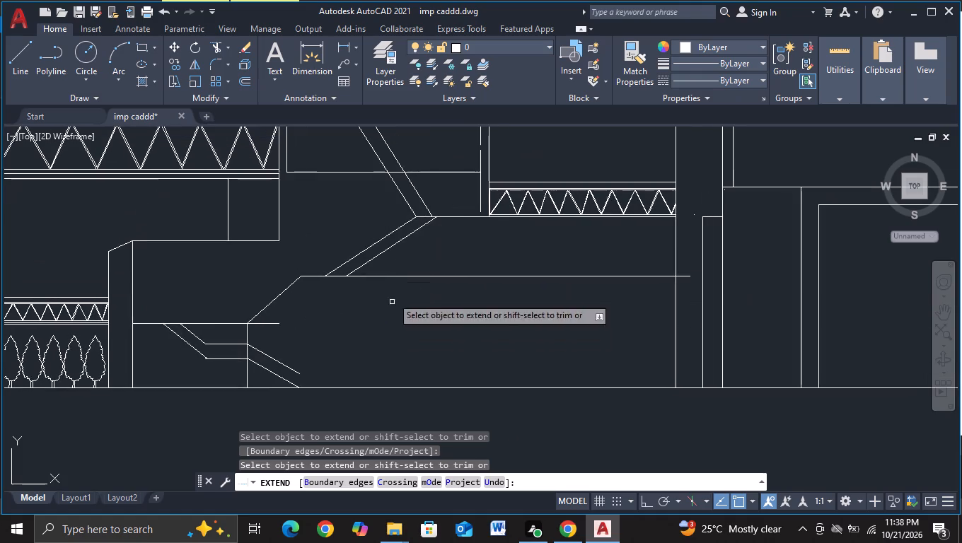
key(Escape)
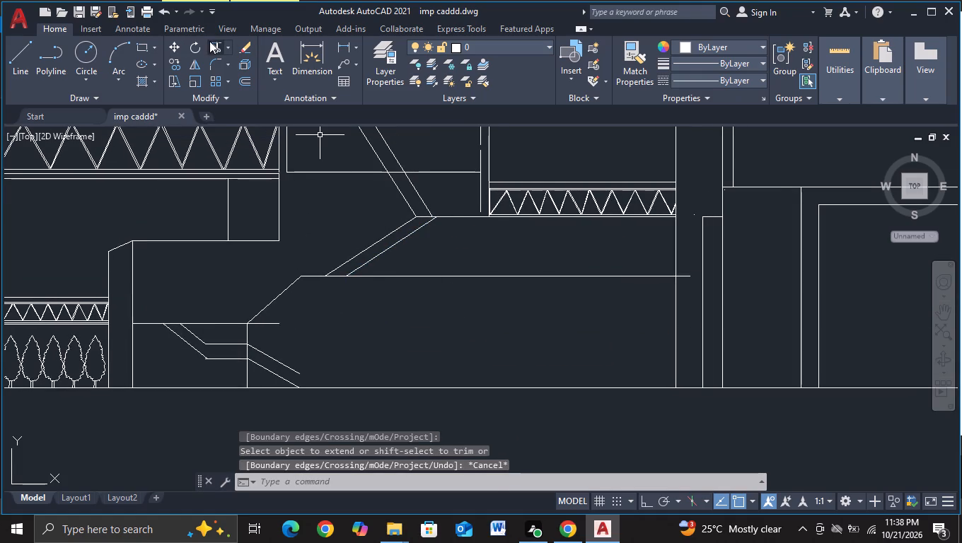
Trim the short horizontal piece between the doubled diagonals at their bend below the central tower.
click(211, 42)
click(421, 215)
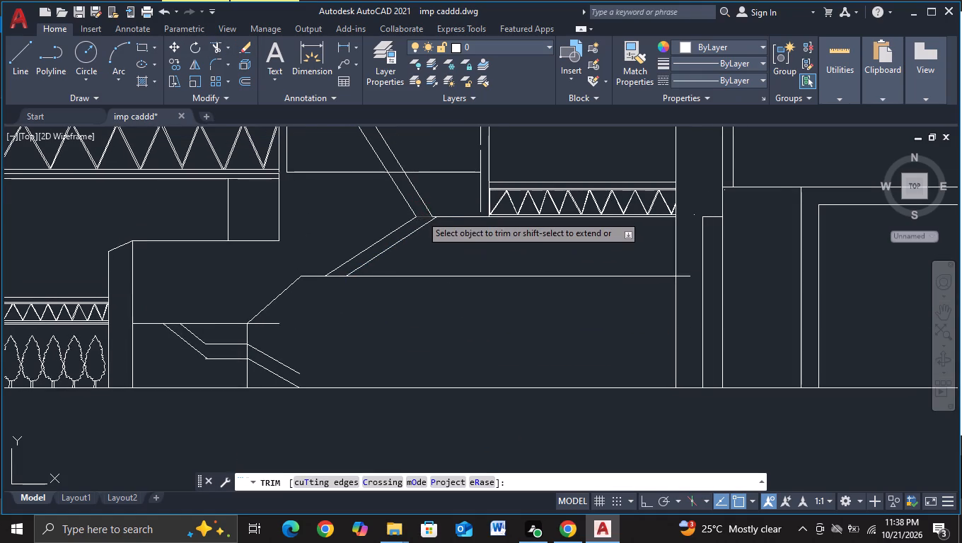
scroll(453, 328, down, 1)
middle_drag(457, 325, 468, 290)
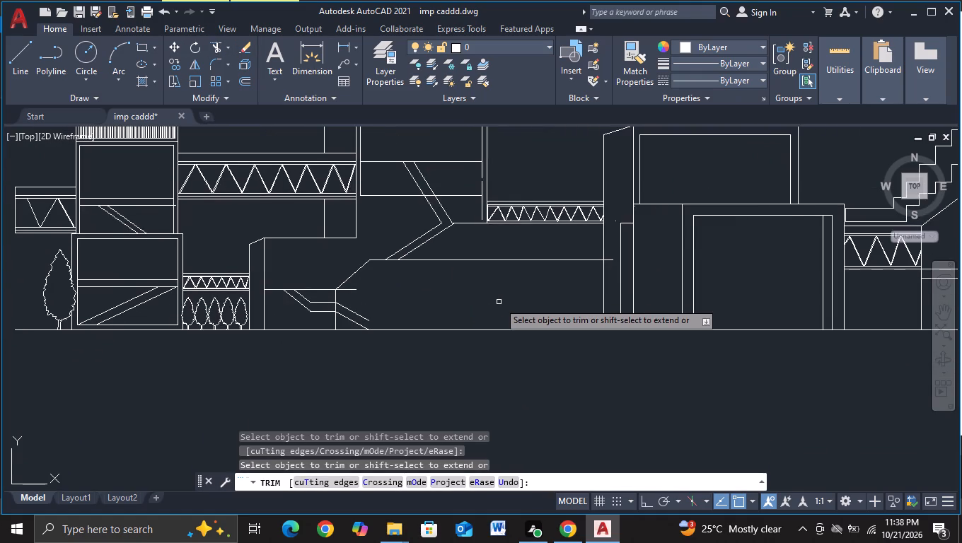
scroll(499, 302, down, 1)
middle_drag(514, 302, 468, 300)
key(Escape)
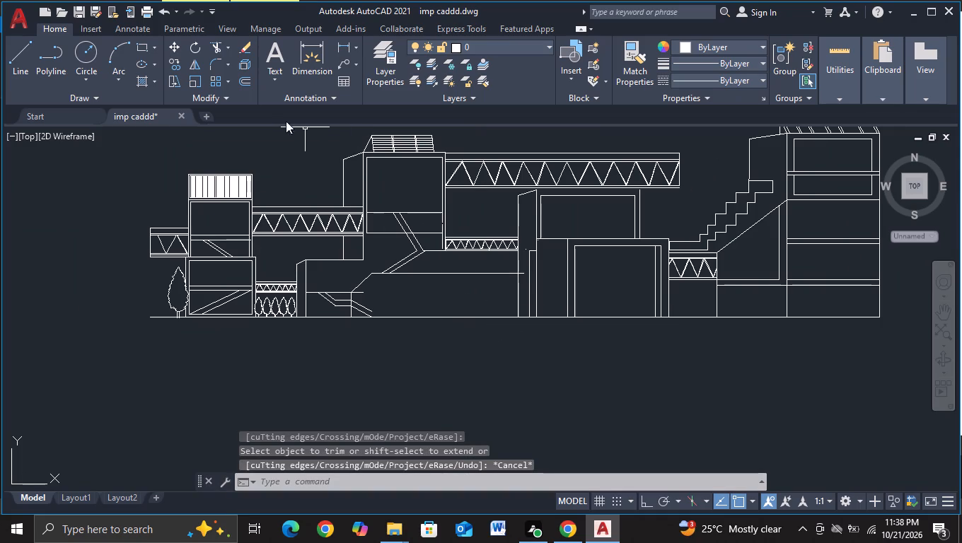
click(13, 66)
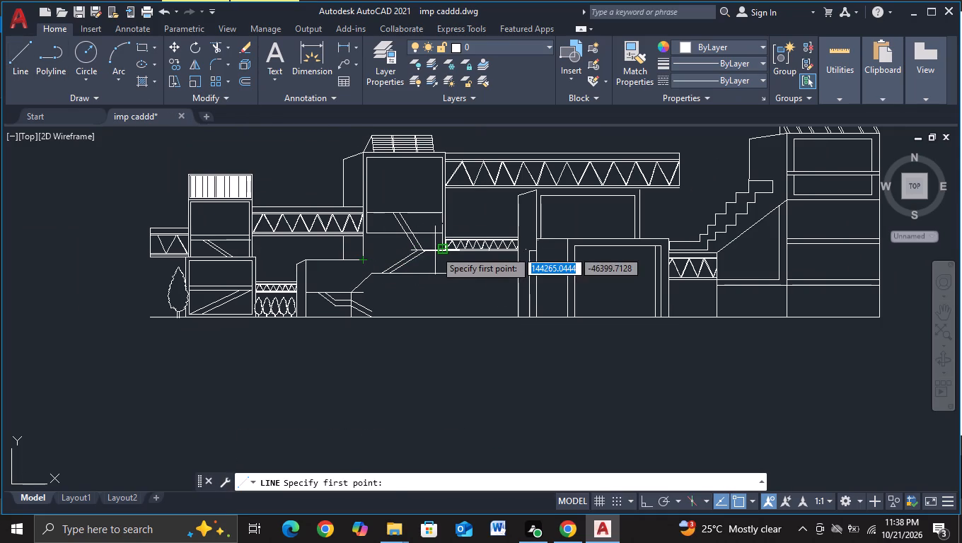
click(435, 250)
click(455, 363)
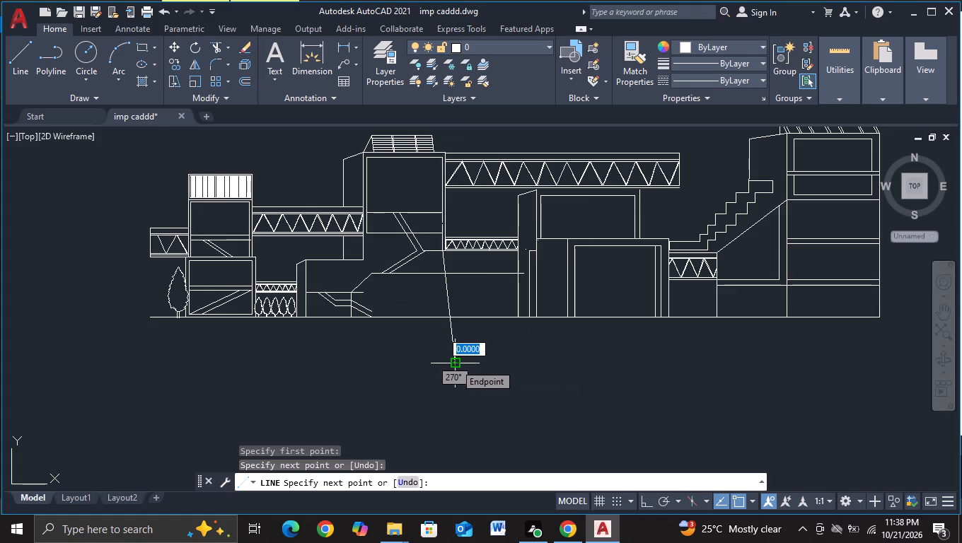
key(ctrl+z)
With Ortho on, draw a vertical line from the central tower's lower corner beside the small truss straight down past the ground line.
key(F8)
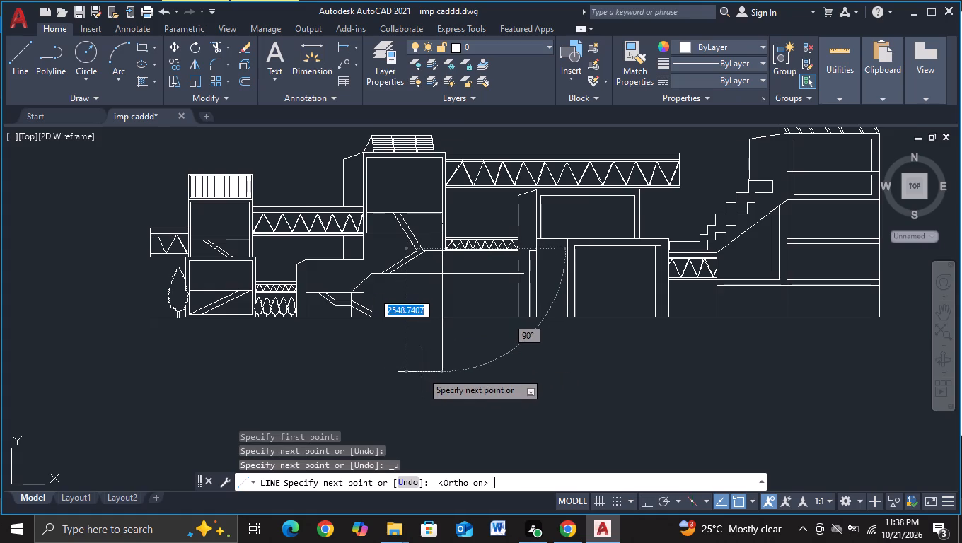
click(422, 372)
key(Escape)
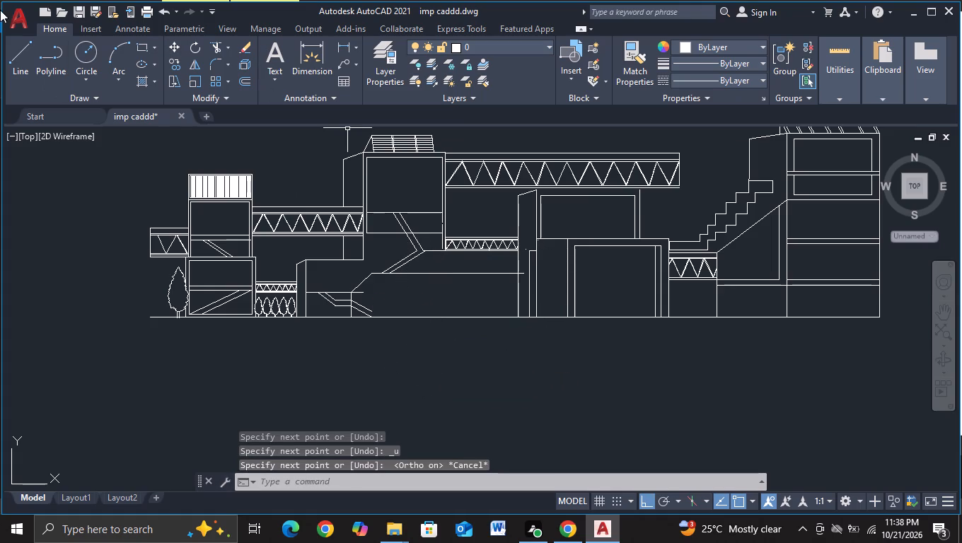
click(26, 62)
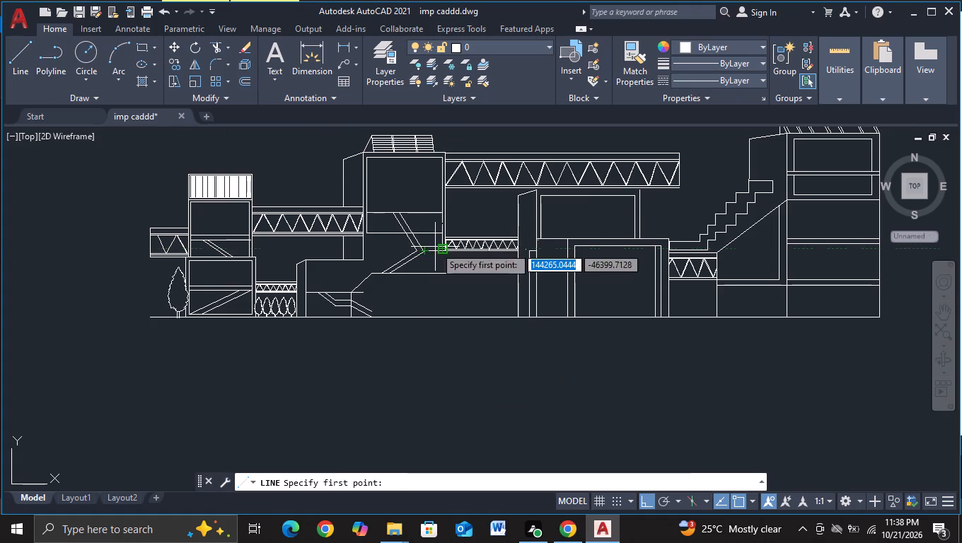
click(439, 250)
click(422, 391)
key(Escape)
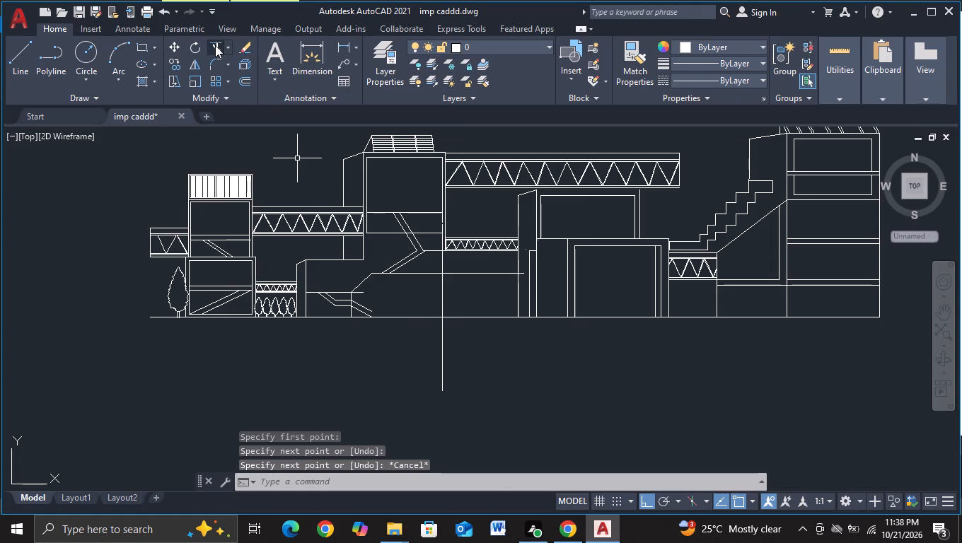
Trim the new vertical below the ground line and the long horizontal's part that runs past the vertical.
click(215, 45)
drag(395, 341, 529, 363)
drag(456, 269, 458, 289)
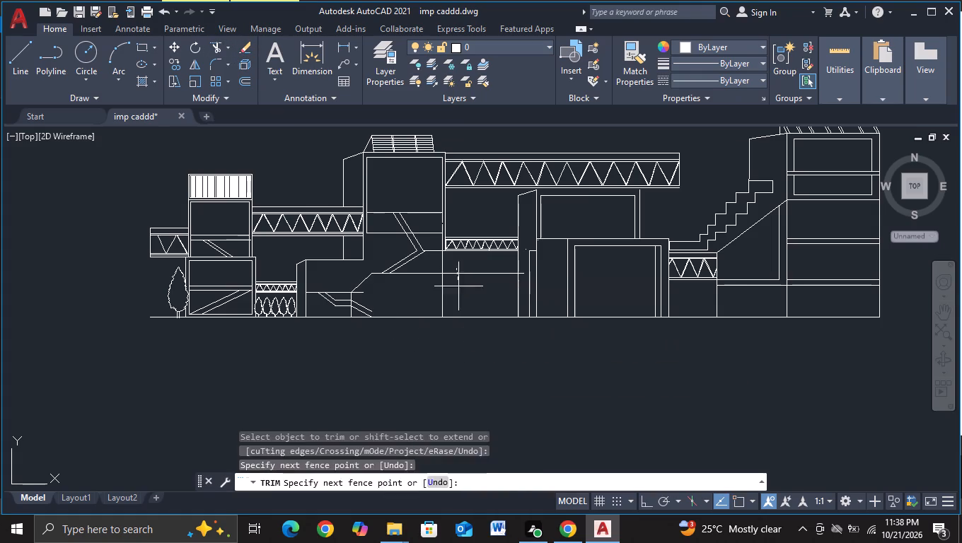
drag(458, 289, 458, 291)
click(525, 272)
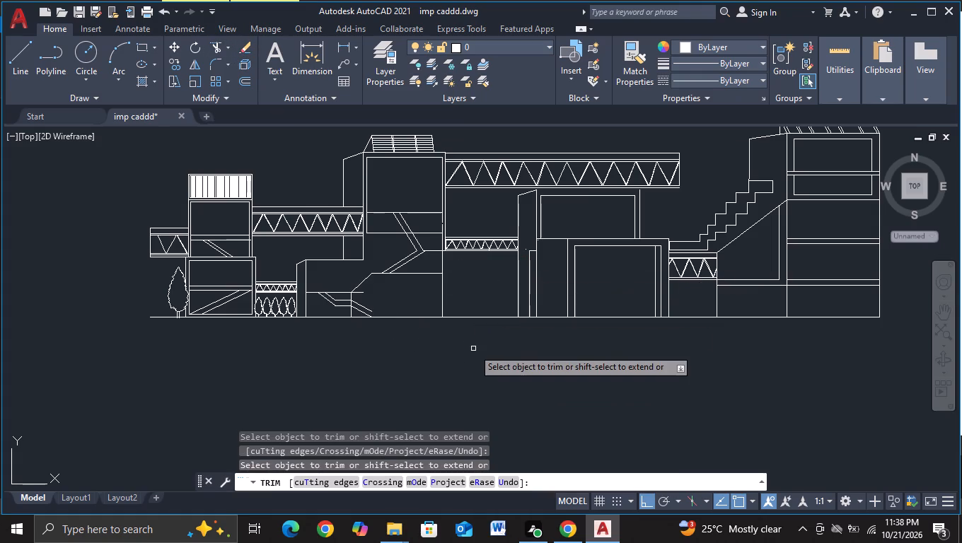
key(Escape)
Copy the central tower's horizontal at the top of the doubled diagonals a short distance straight up to form a band.
middle_drag(451, 357, 485, 318)
middle_drag(497, 330, 436, 389)
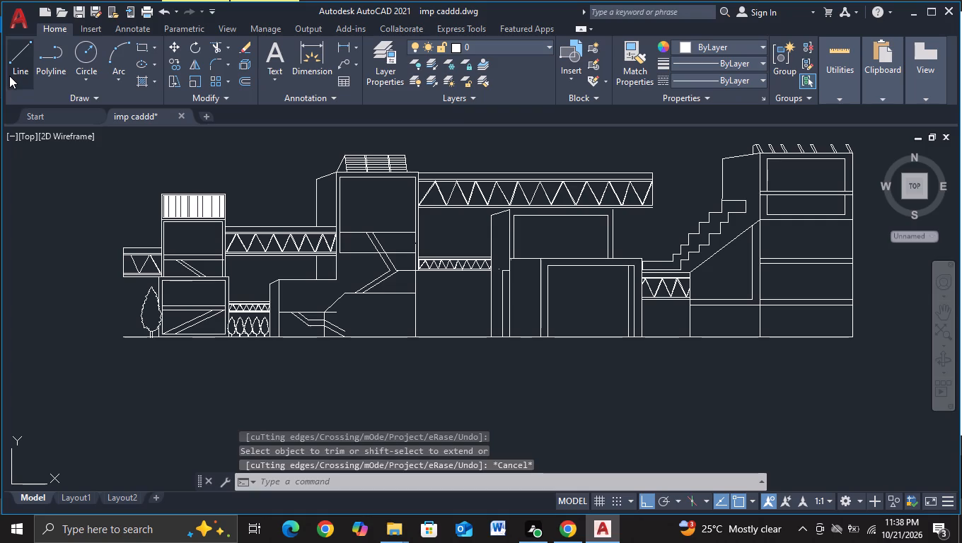
click(9, 76)
key(Escape)
click(359, 232)
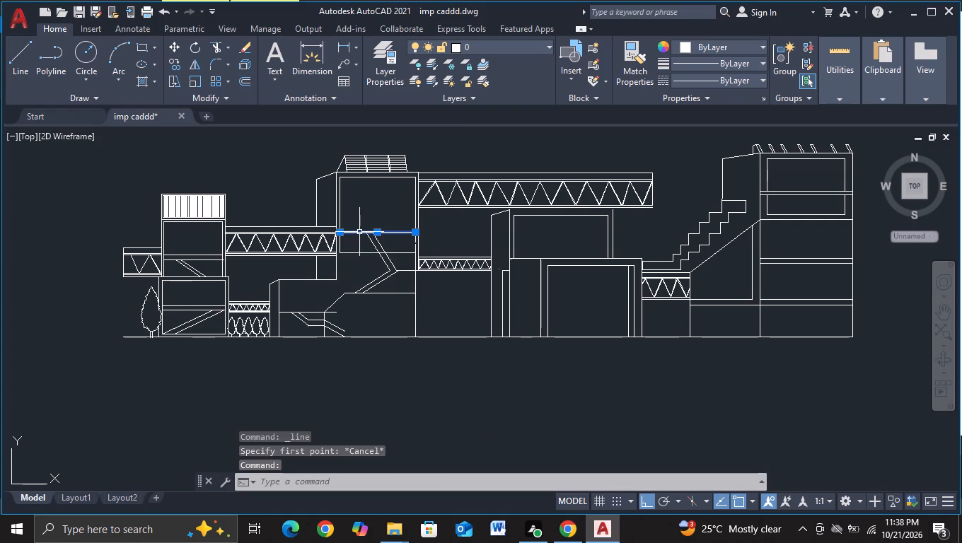
key(c)
click(451, 280)
click(361, 233)
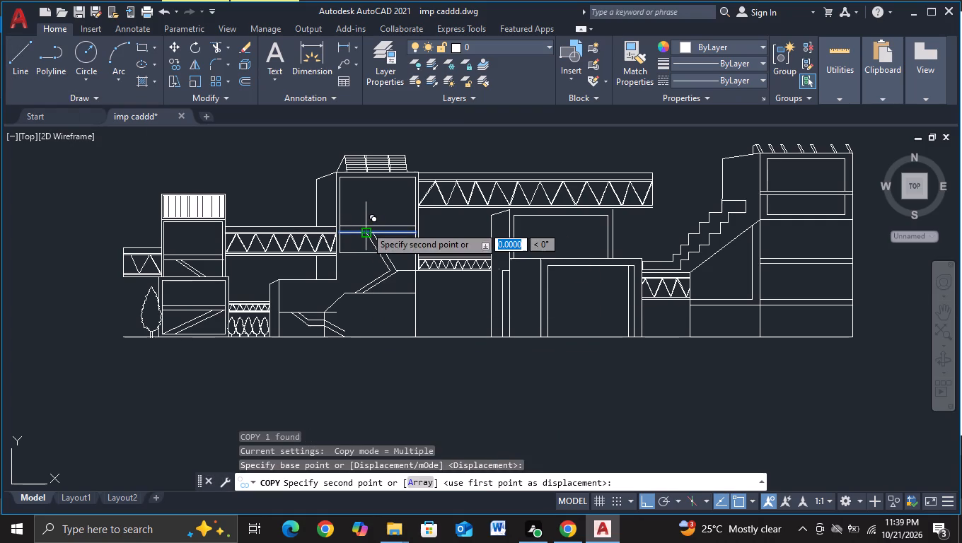
click(366, 226)
scroll(361, 235, up, 2)
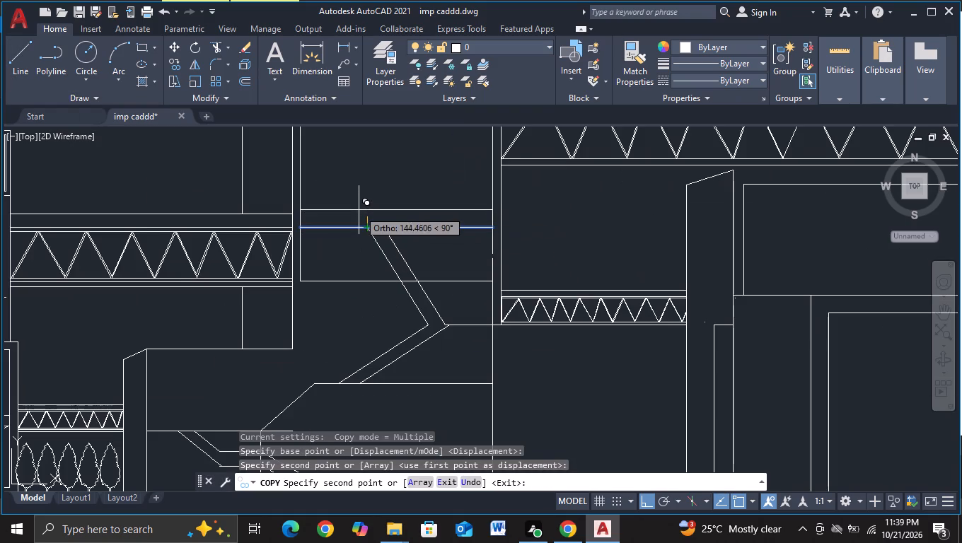
click(358, 214)
key(Escape)
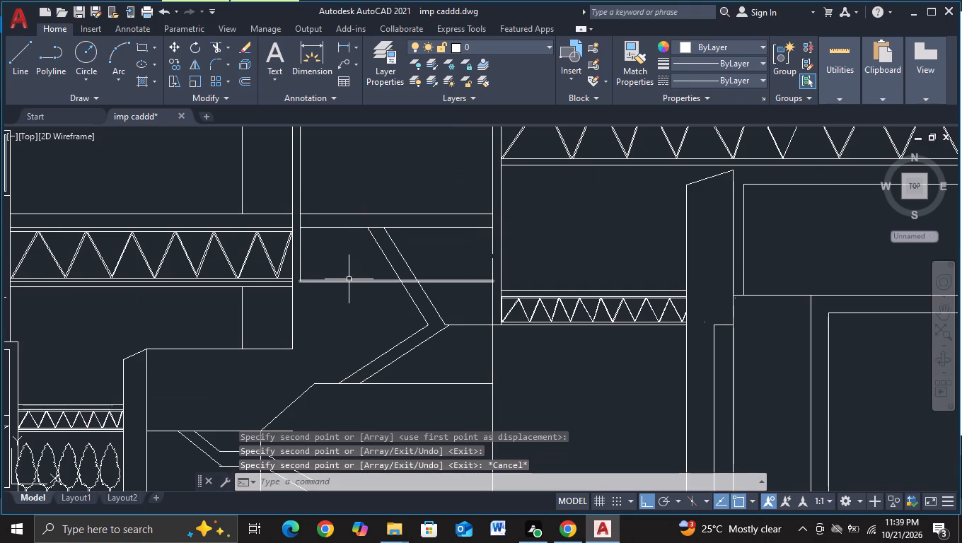
Copy the lower block's top horizontal about 150 straight down.
middle_drag(357, 327, 393, 271)
click(267, 294)
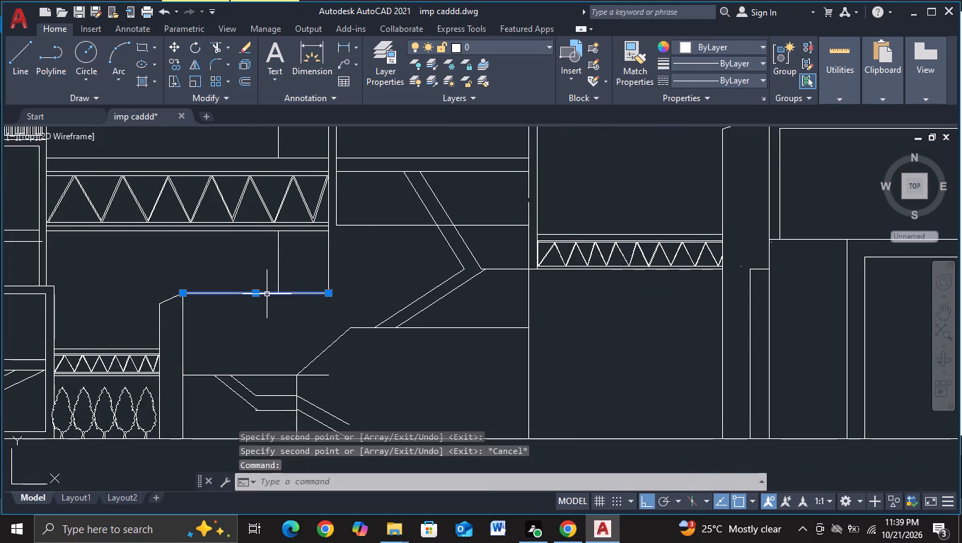
key(c)
click(304, 346)
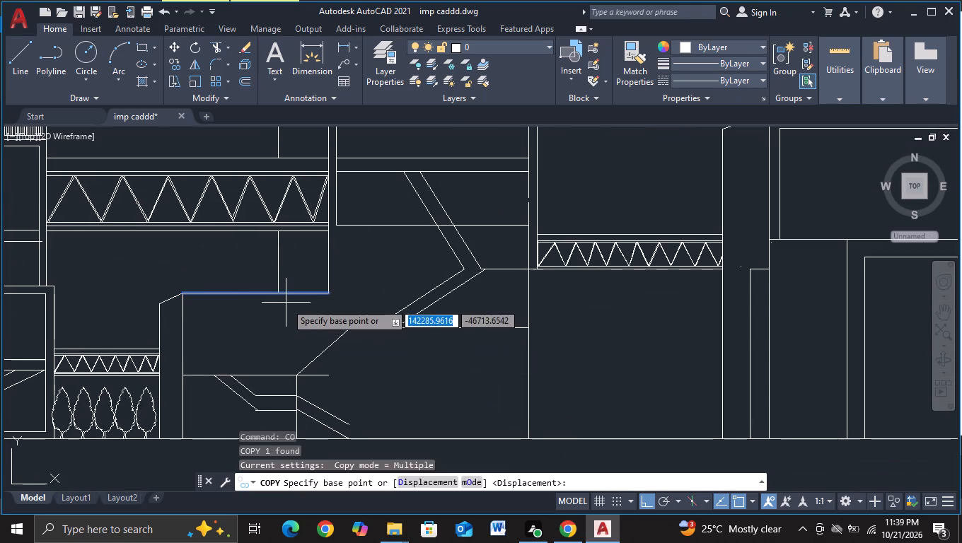
click(286, 293)
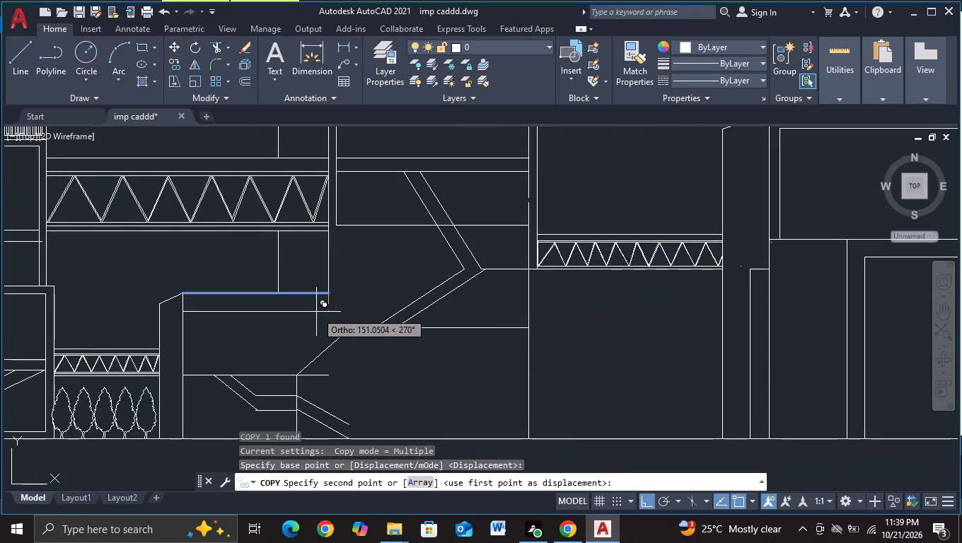
click(316, 312)
key(Escape)
Copy the short vertical between the truss bridge and the lower block's top about 160 to the right.
click(330, 269)
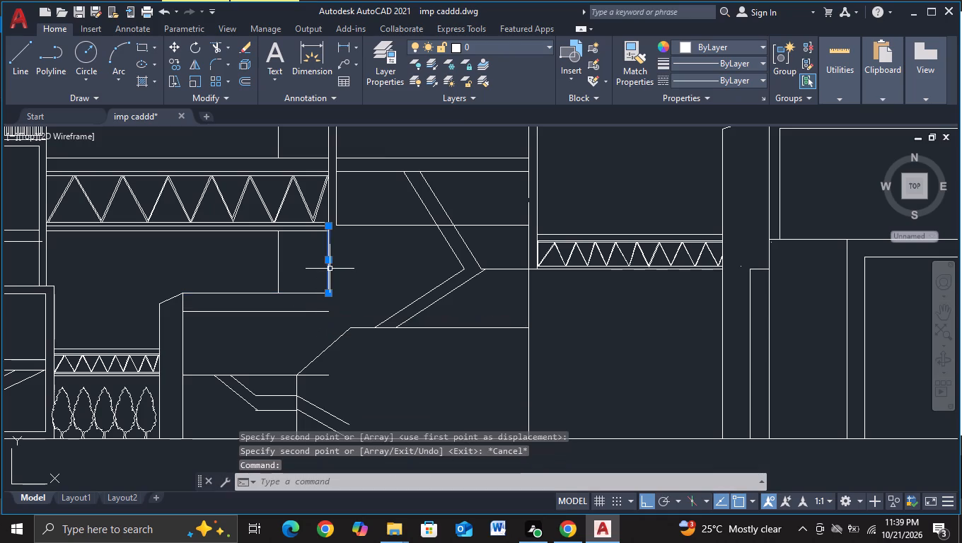
key(c)
click(390, 310)
click(335, 275)
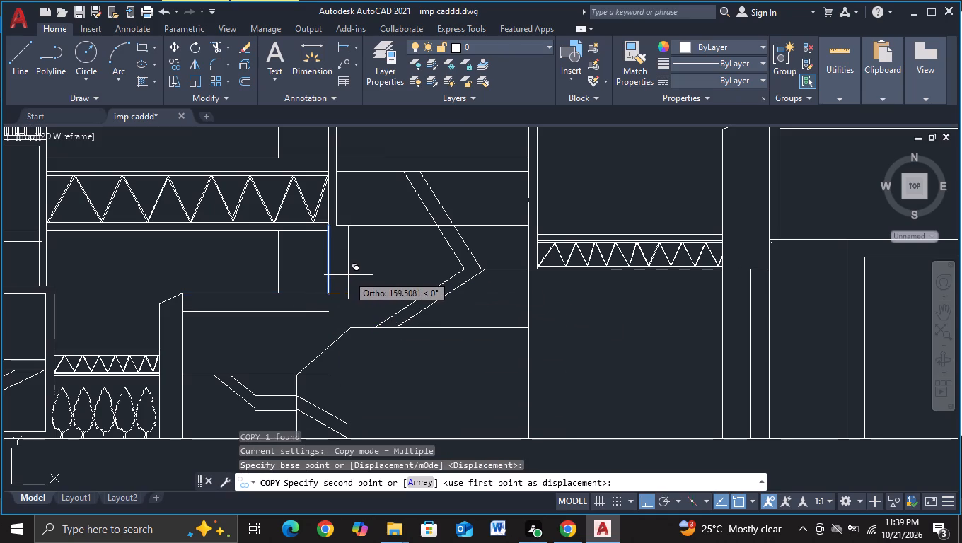
click(348, 275)
key(Escape)
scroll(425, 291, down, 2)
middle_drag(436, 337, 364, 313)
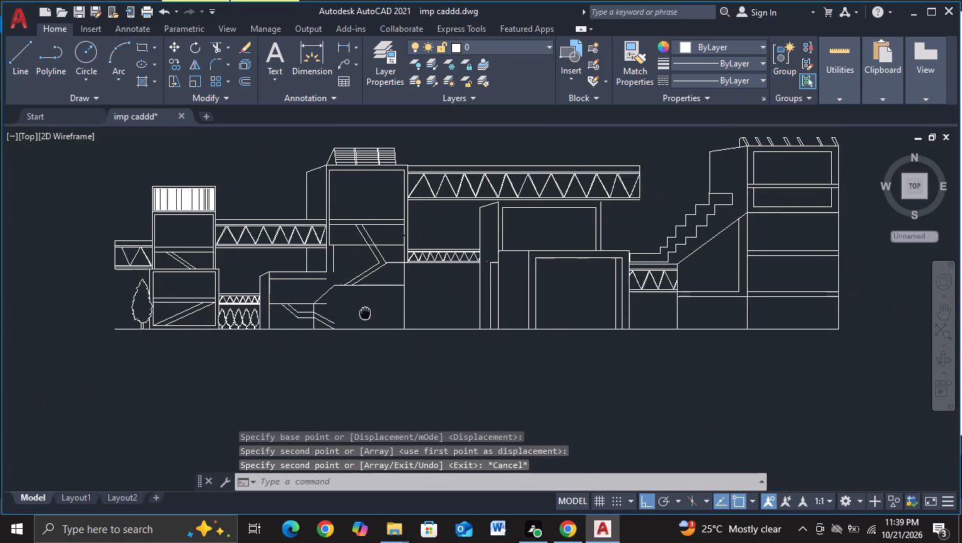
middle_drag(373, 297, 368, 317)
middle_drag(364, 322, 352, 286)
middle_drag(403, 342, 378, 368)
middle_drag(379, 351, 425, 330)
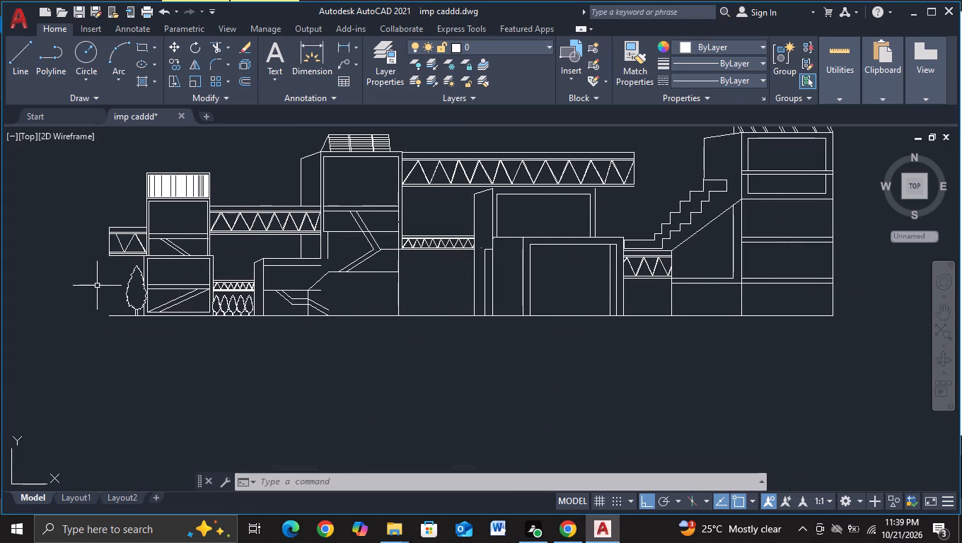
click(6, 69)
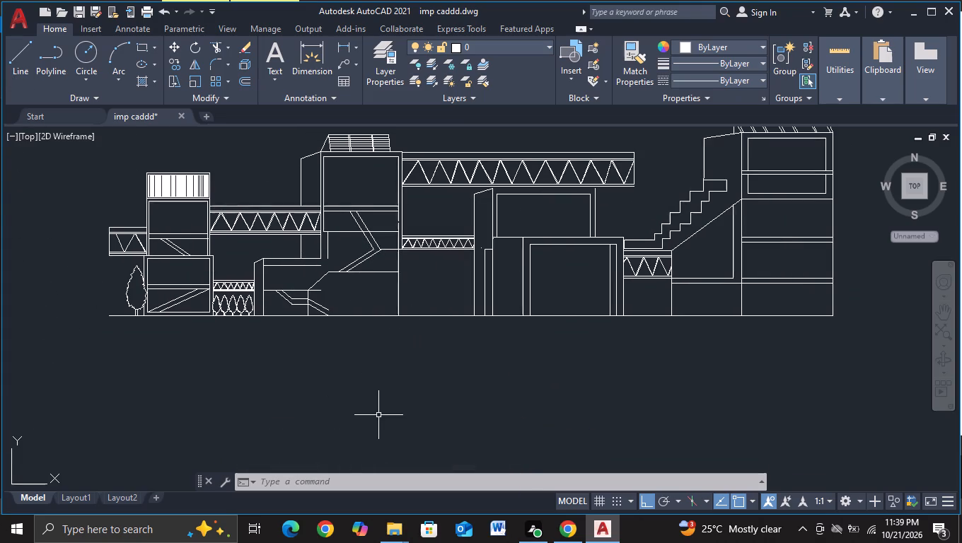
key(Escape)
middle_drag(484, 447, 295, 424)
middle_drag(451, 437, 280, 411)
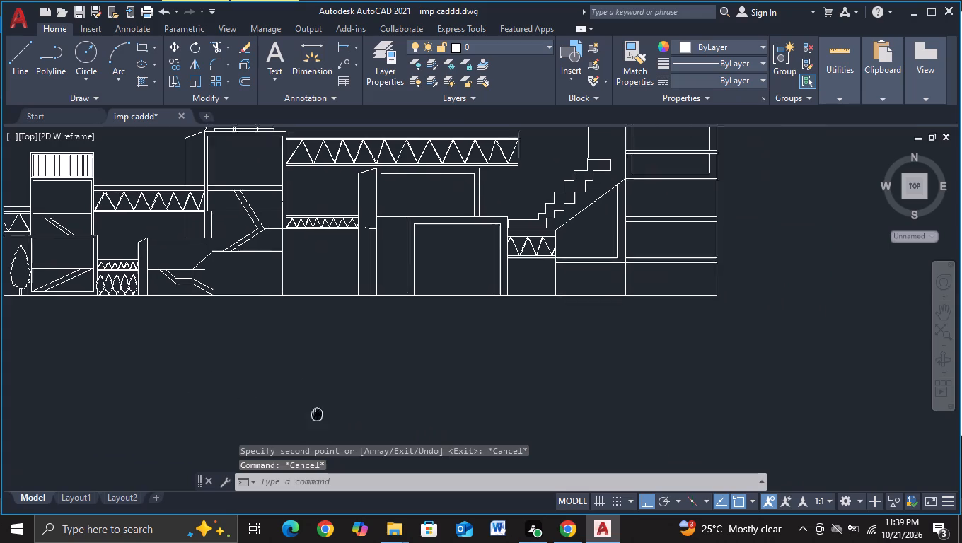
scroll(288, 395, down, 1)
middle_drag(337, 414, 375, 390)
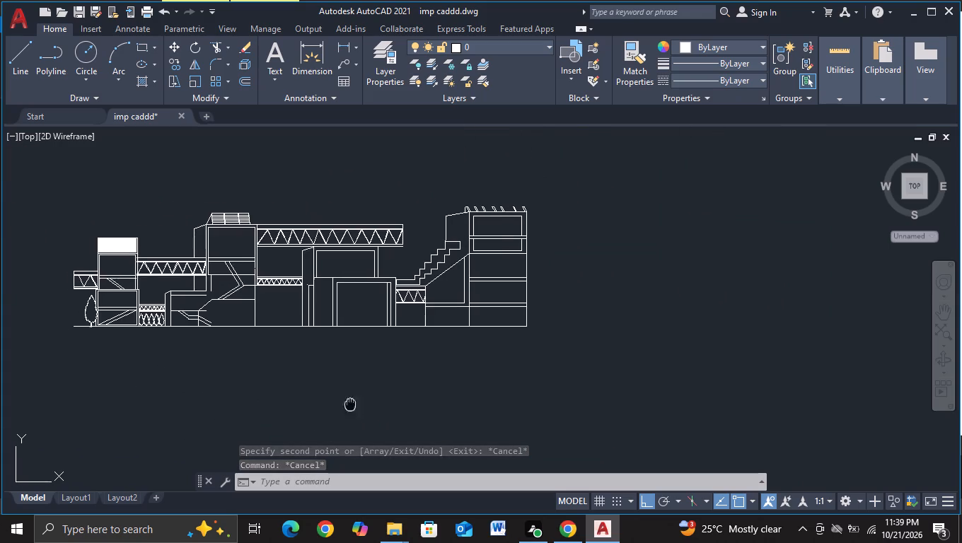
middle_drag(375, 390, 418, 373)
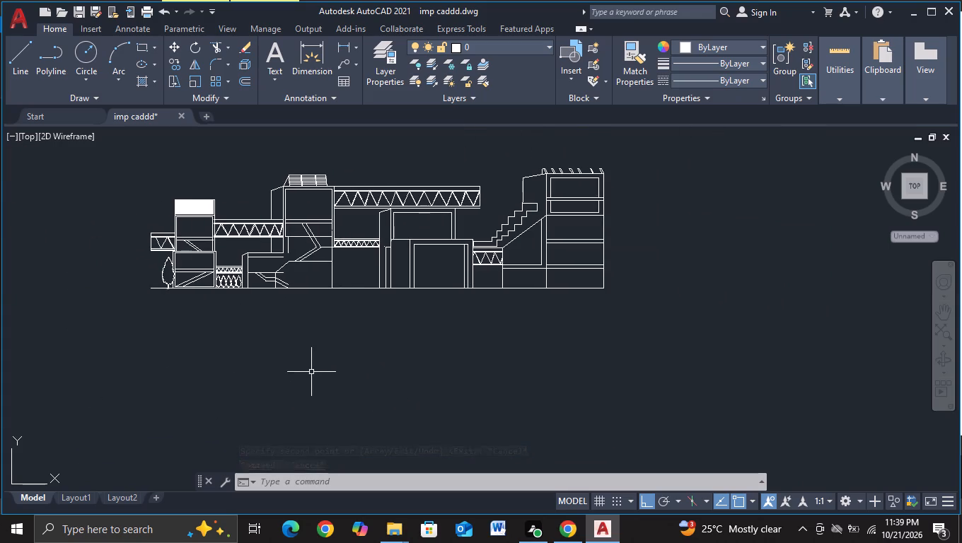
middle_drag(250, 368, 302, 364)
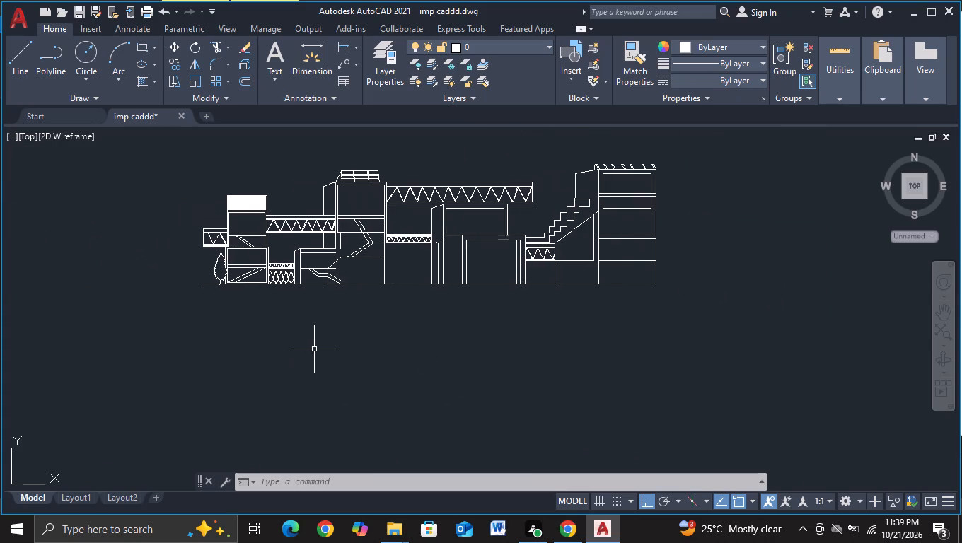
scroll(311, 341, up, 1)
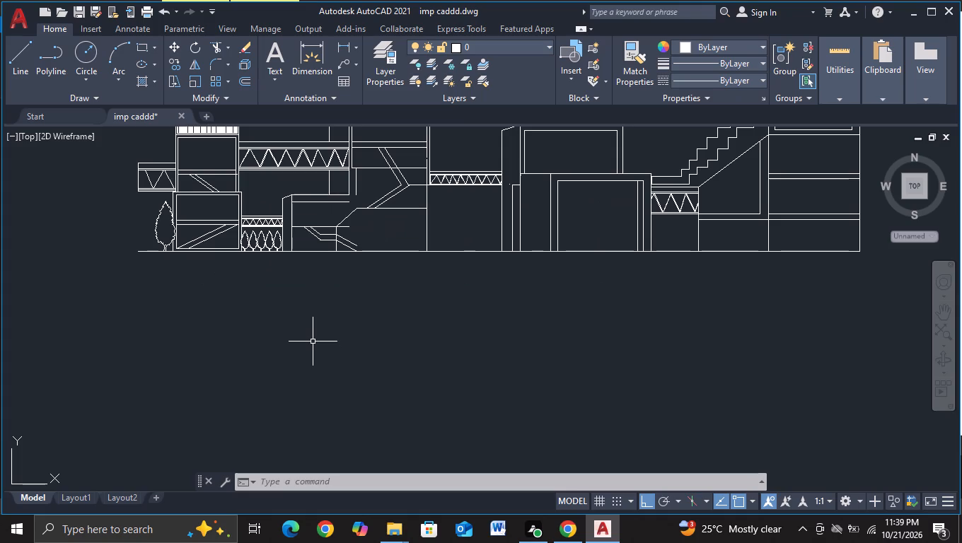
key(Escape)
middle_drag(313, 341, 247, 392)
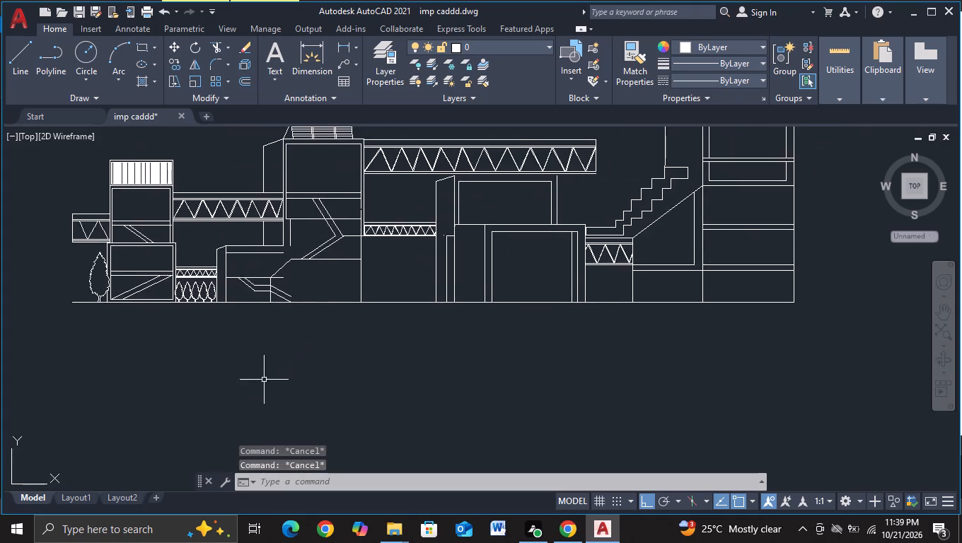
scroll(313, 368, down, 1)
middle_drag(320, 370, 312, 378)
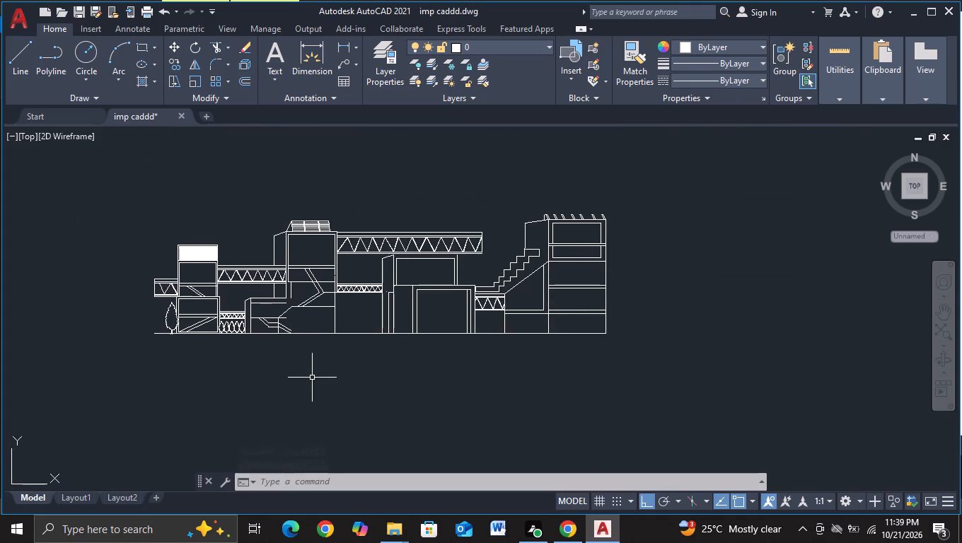
Scale the whole new building elevation up to about 1.4 times its size from a base point near its centre.
scroll(315, 375, down, 1)
middle_drag(312, 404, 431, 392)
scroll(436, 392, down, 1)
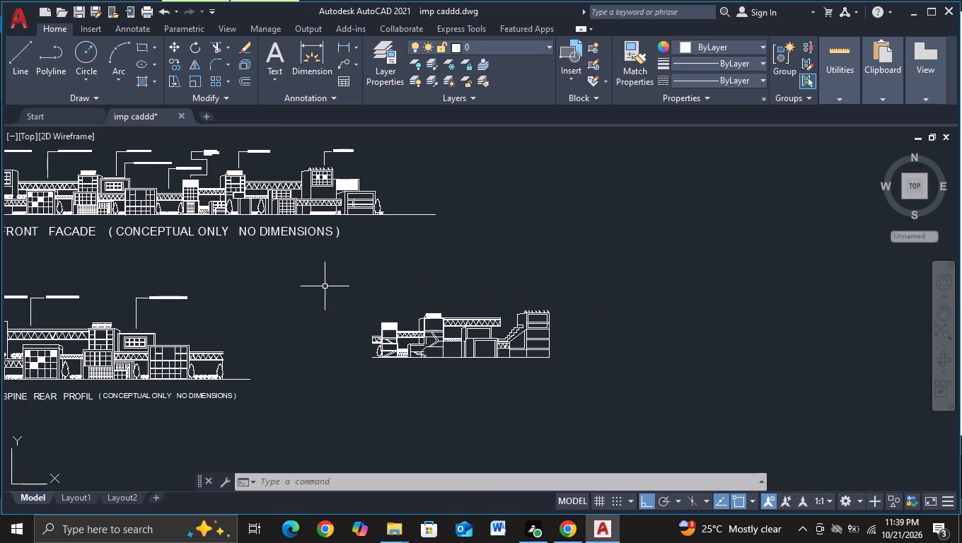
click(320, 279)
click(637, 440)
key(s)
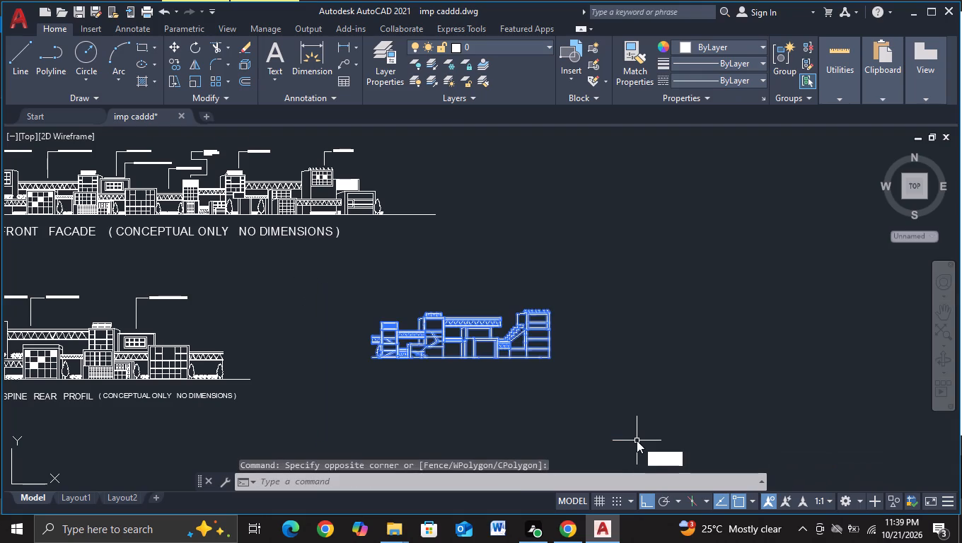
click(689, 385)
click(445, 335)
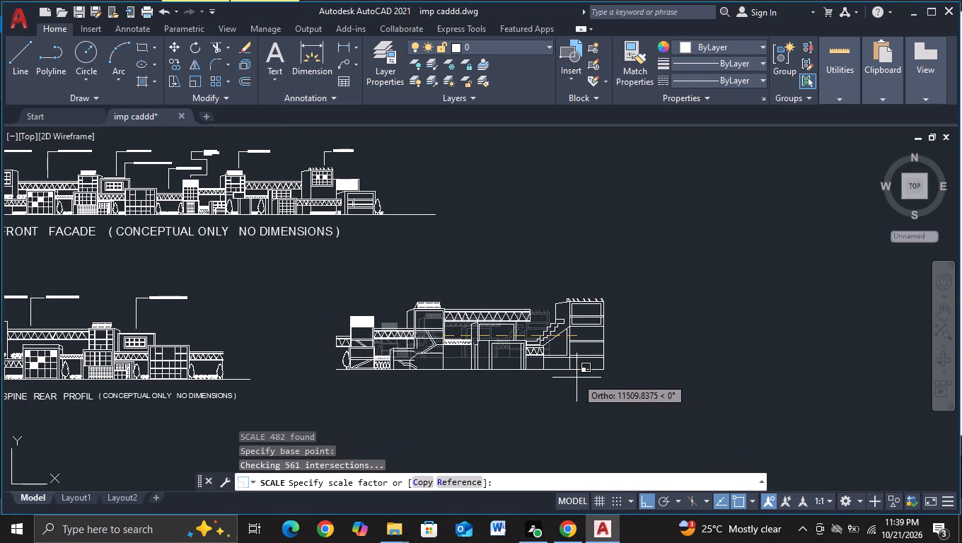
click(569, 378)
Move the enlarged elevation a short distance horizontally towards the service and mechanical spine rear profile, with object snap off.
drag(293, 284, 298, 291)
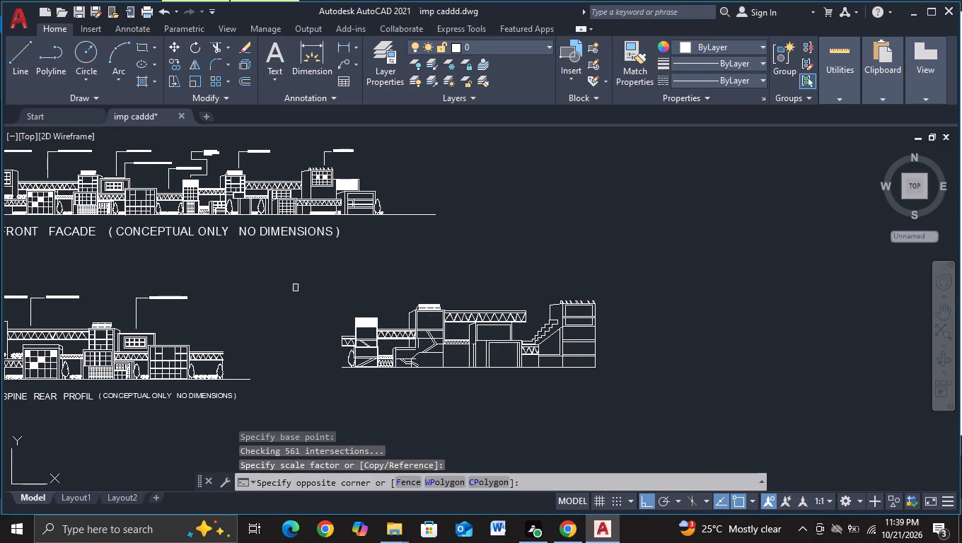
click(692, 412)
key(m)
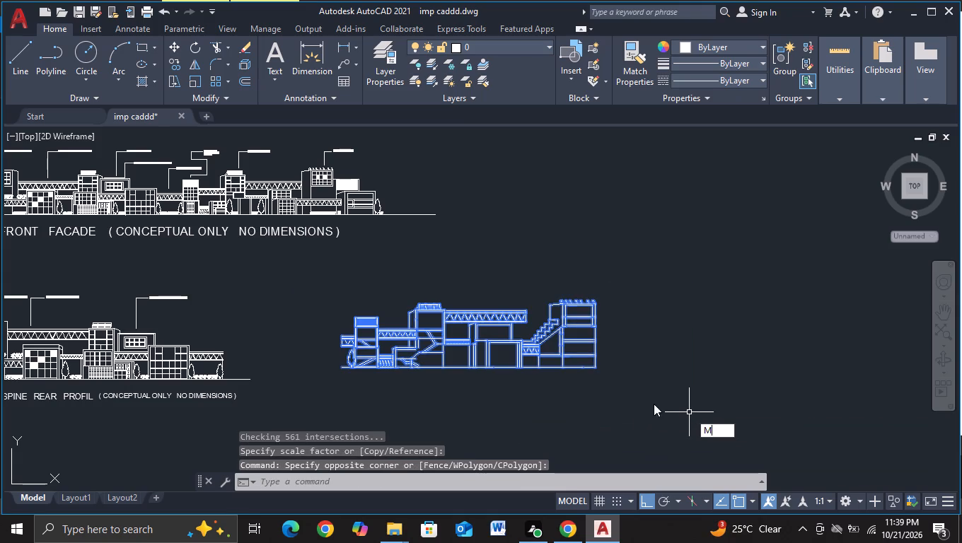
click(721, 443)
click(545, 369)
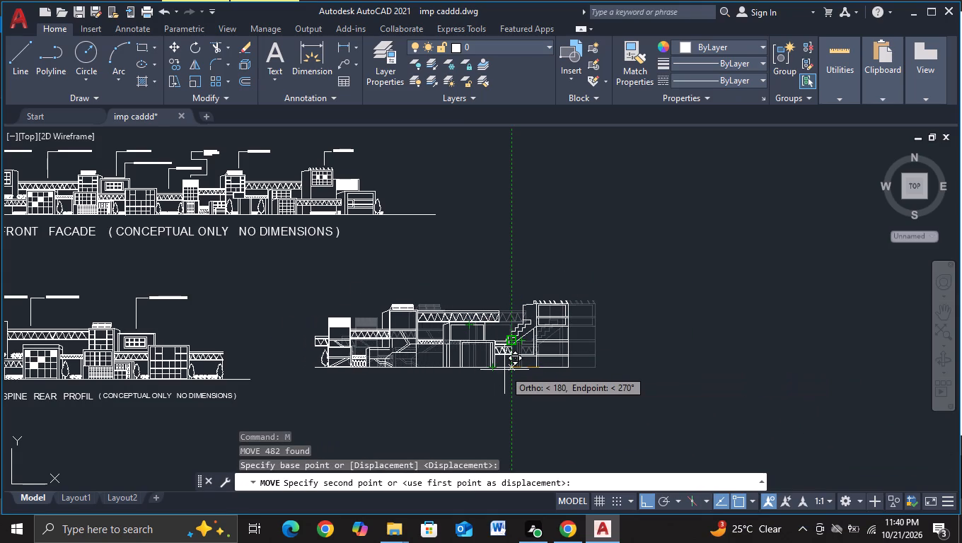
key(F3)
click(500, 368)
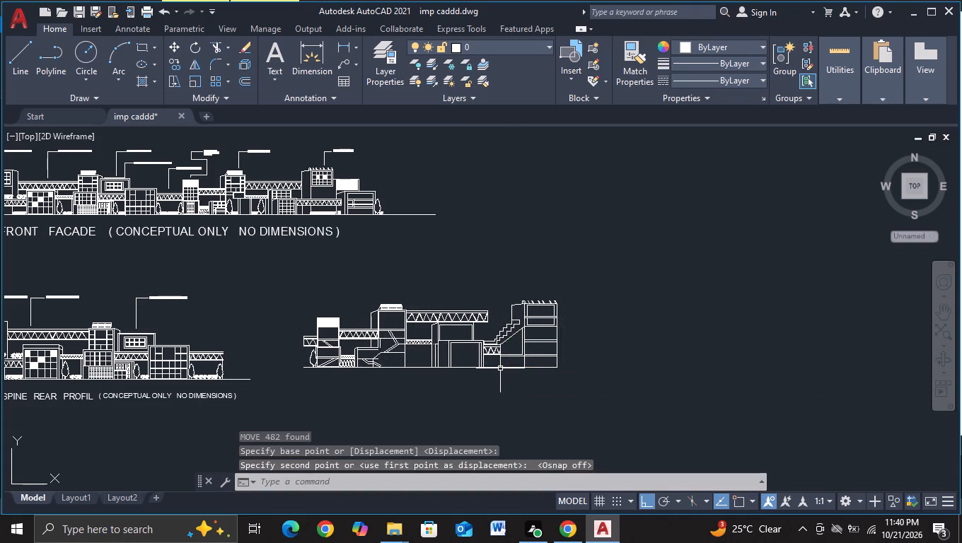
key(Escape)
Copy the tree at the elevation's left end along the ground, once beneath the small truss bridge and twice beyond the right-hand tower.
scroll(547, 400, up, 1)
middle_drag(484, 411, 596, 407)
click(280, 325)
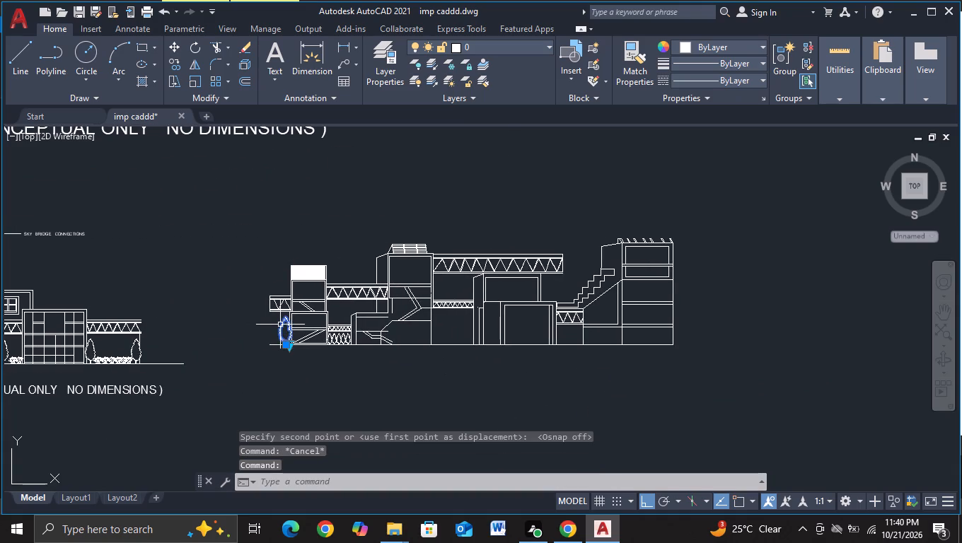
key(c)
click(336, 366)
click(282, 341)
scroll(427, 341, up, 2)
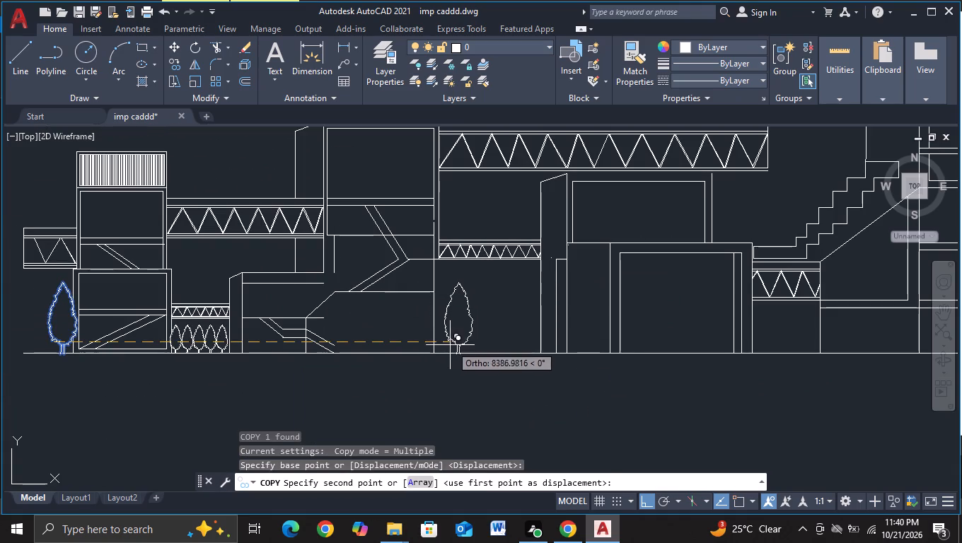
click(444, 346)
middle_drag(641, 361, 422, 397)
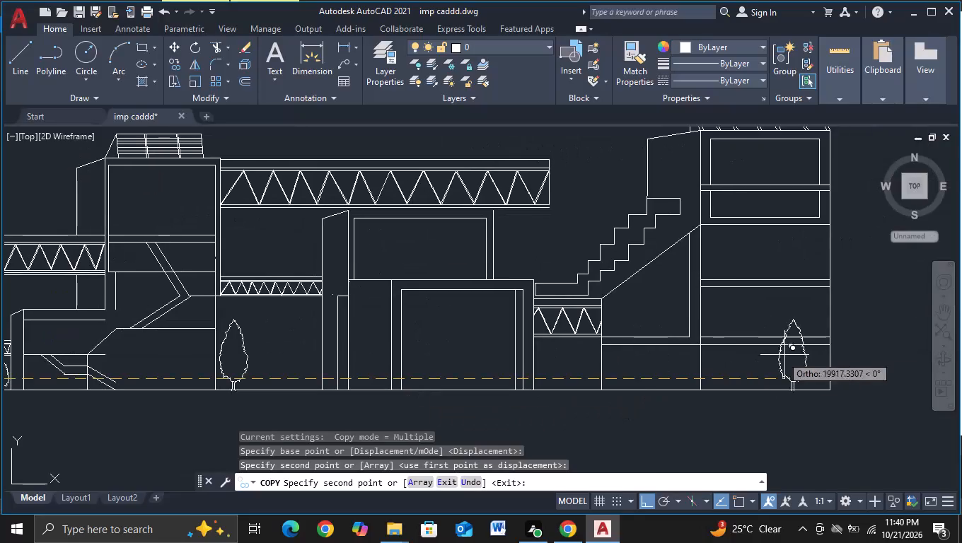
click(845, 349)
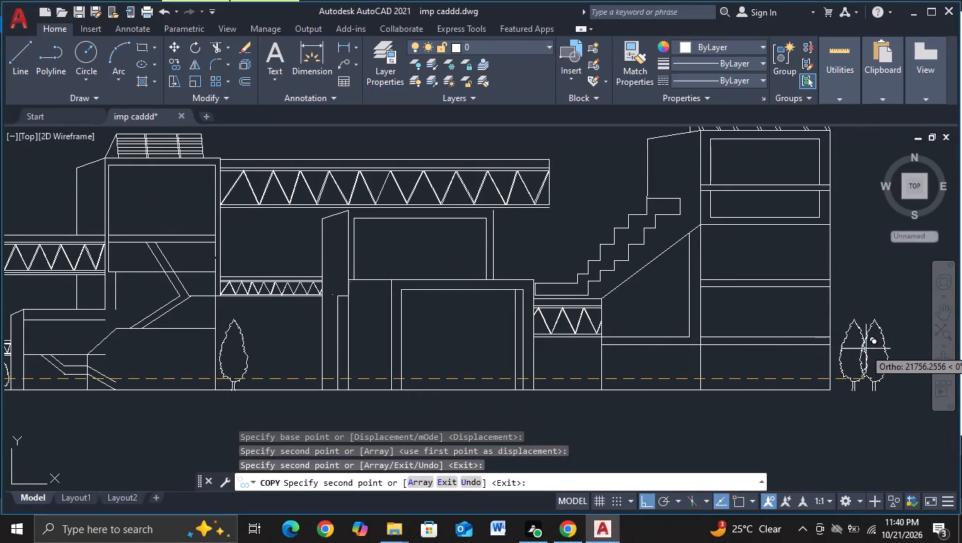
middle_drag(866, 349, 728, 373)
click(742, 363)
Add two more tree copies beneath the small truss bridge and one outside the existing tree at the left end.
middle_drag(585, 387, 790, 380)
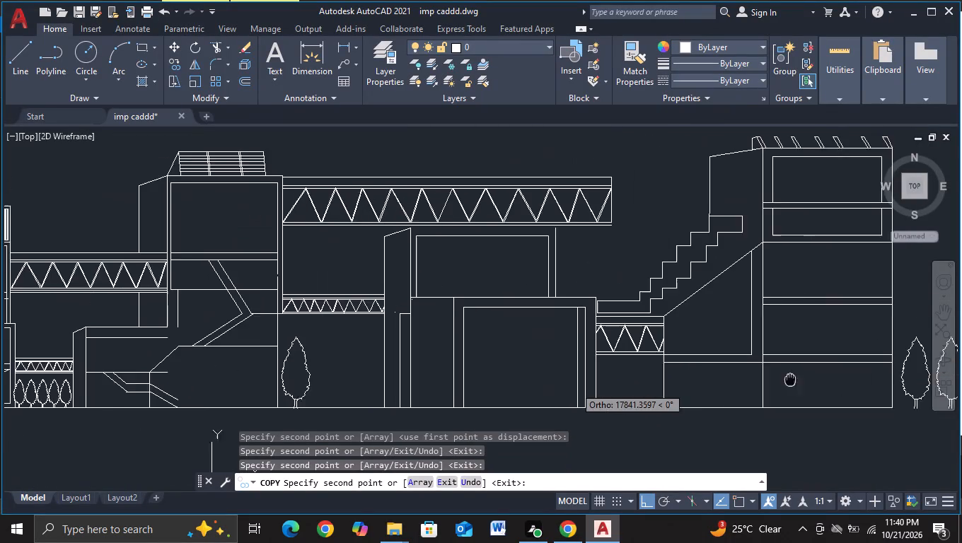
click(325, 368)
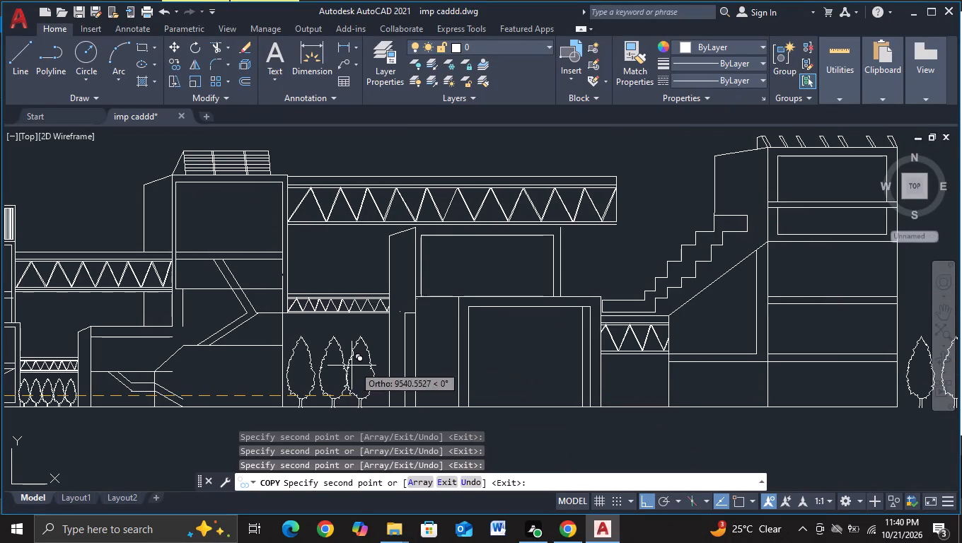
click(357, 366)
middle_drag(339, 367, 650, 346)
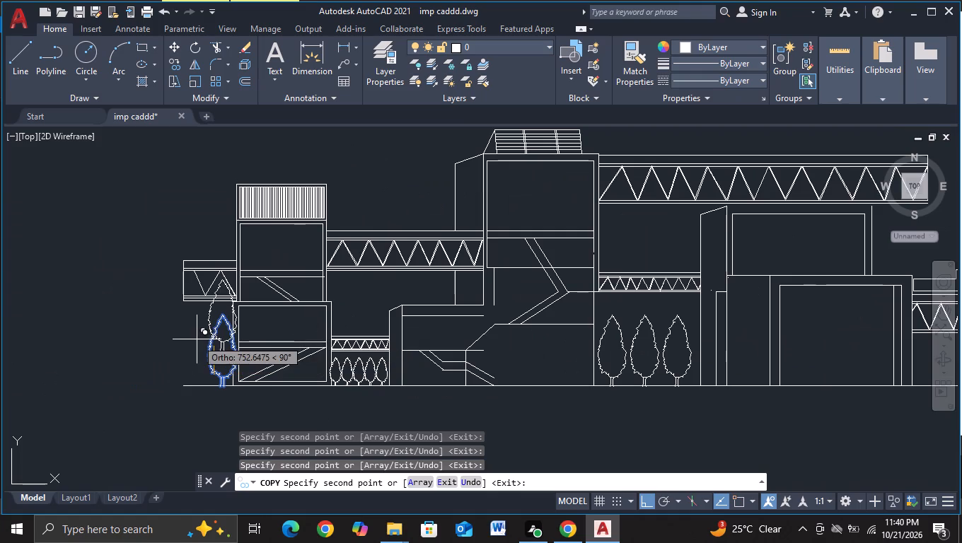
click(179, 356)
key(Escape)
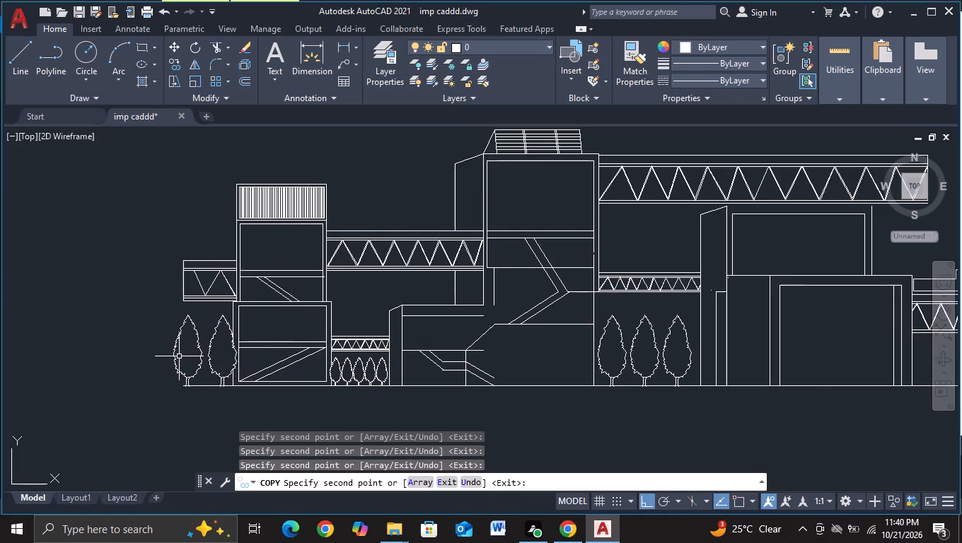
Extend the ground with a line running past the outer left tree and back to just beyond the outer right trees.
click(25, 78)
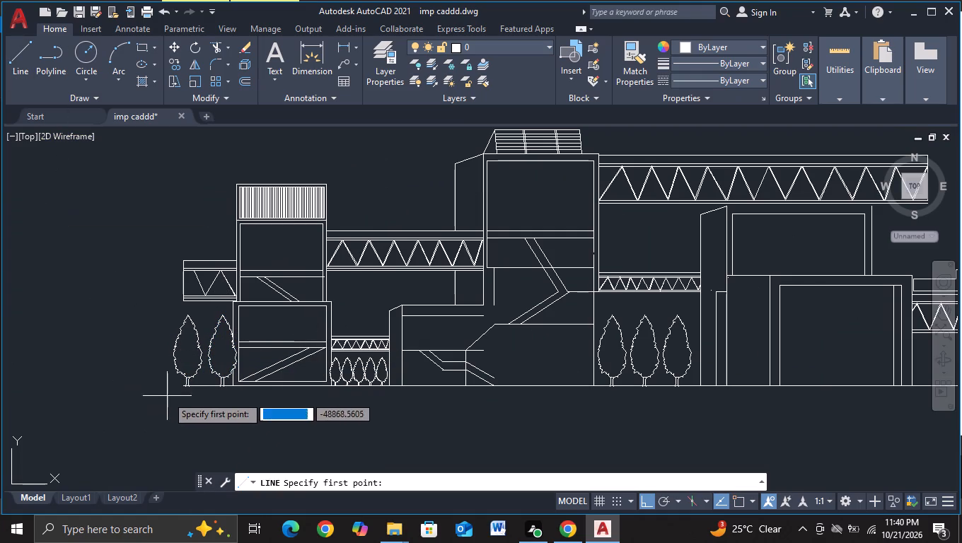
key(F3)
click(181, 384)
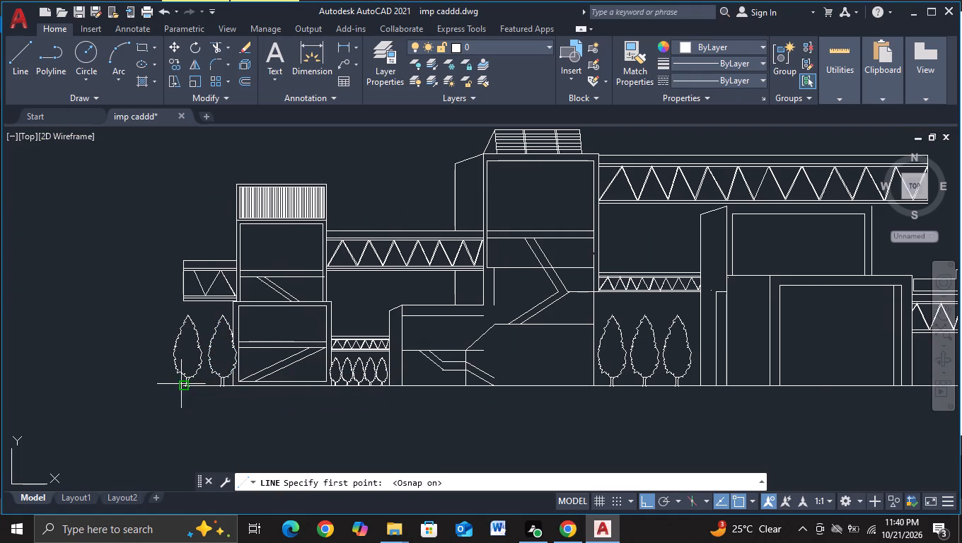
click(120, 384)
click(120, 384)
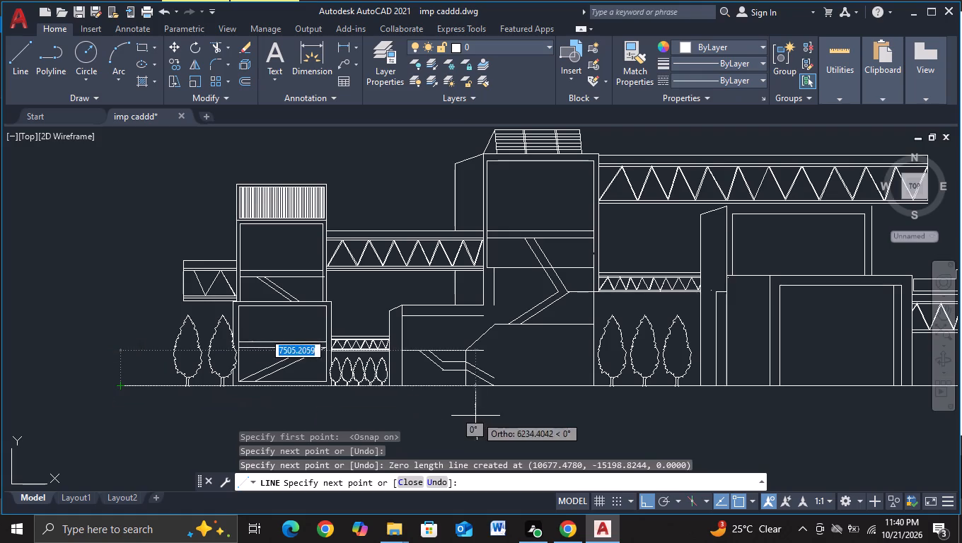
middle_drag(482, 415, 0, 394)
middle_drag(712, 392, 400, 389)
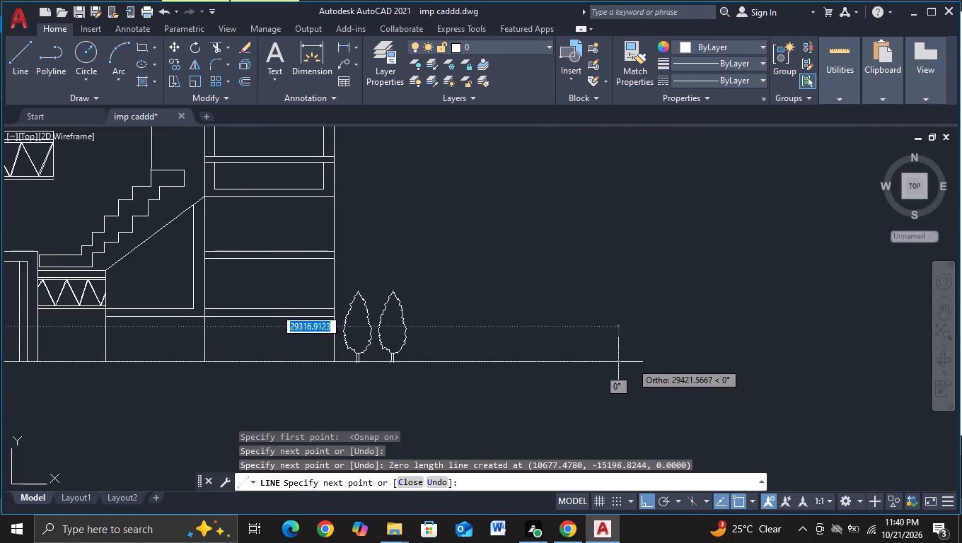
click(439, 346)
key(Escape)
Move the complete elevation with its trees about 5,450 diagonally up and left, beside the rear profile and below the front facade.
scroll(529, 371, down, 1)
middle_drag(477, 384, 705, 306)
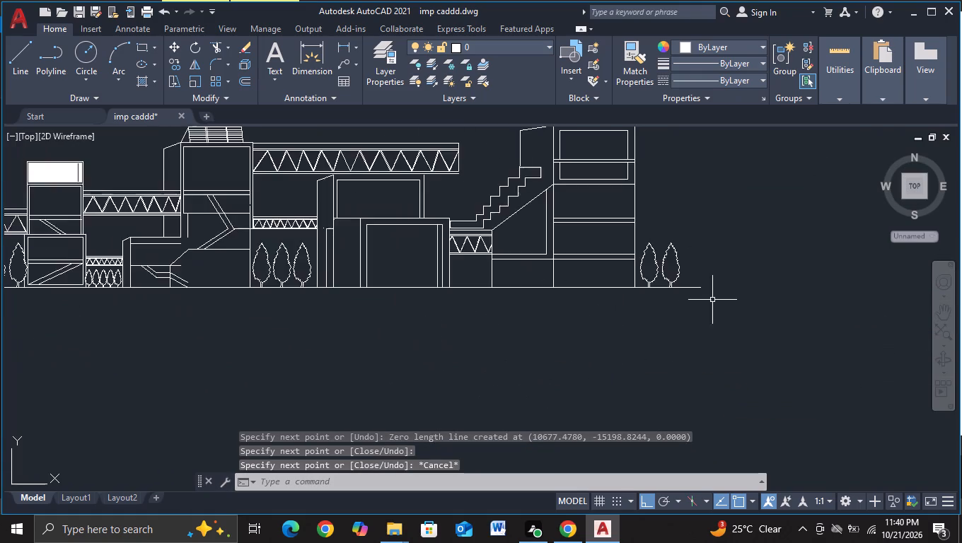
scroll(533, 340, down, 1)
middle_drag(526, 359, 599, 340)
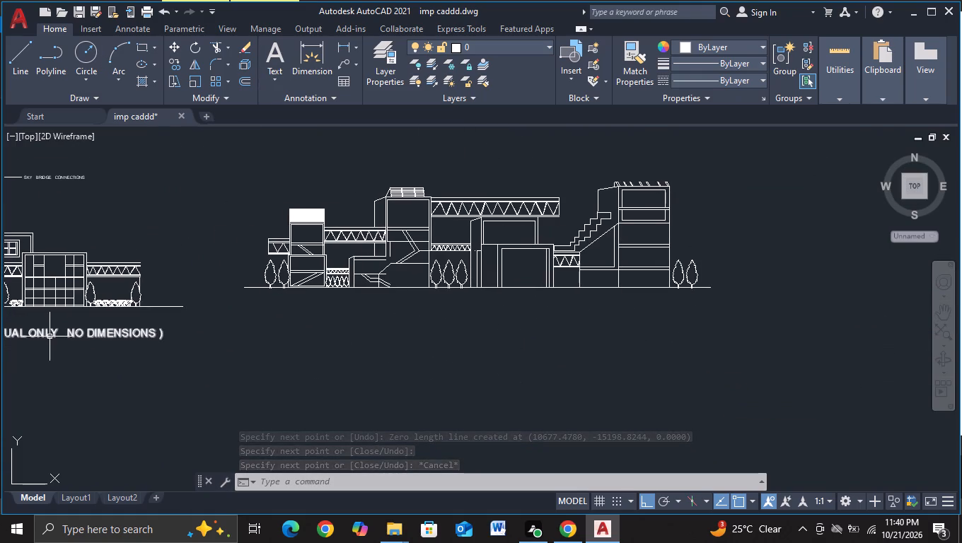
scroll(127, 362, down, 2)
middle_drag(198, 366, 497, 313)
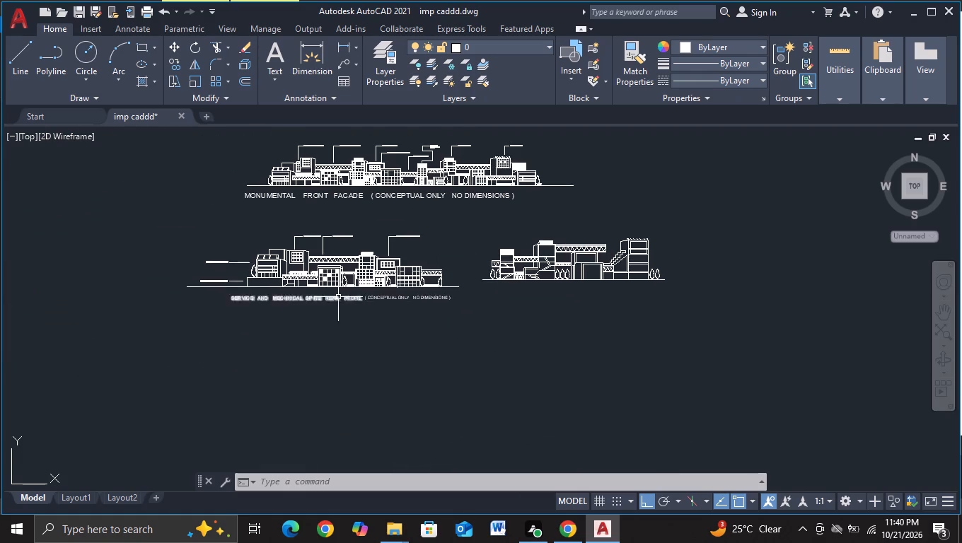
click(475, 216)
click(710, 319)
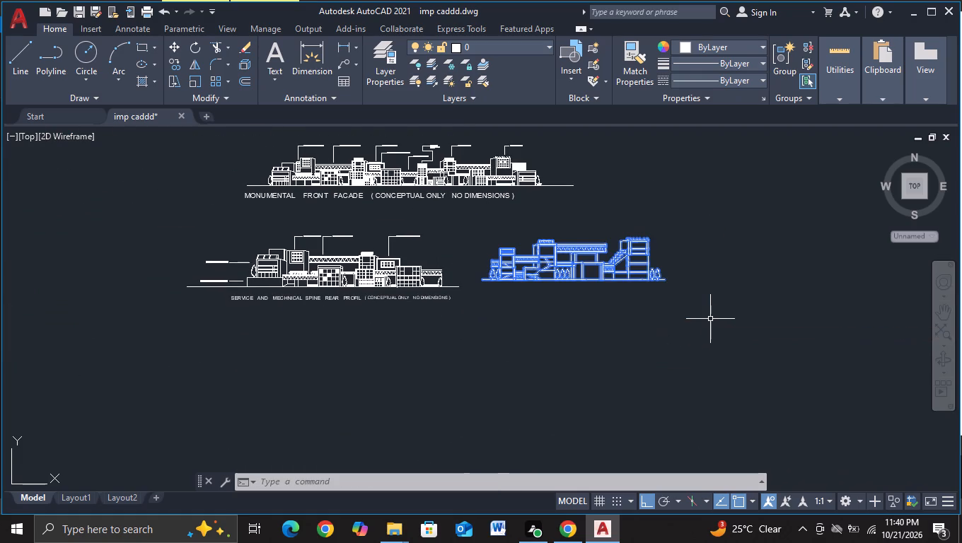
key(m)
click(743, 349)
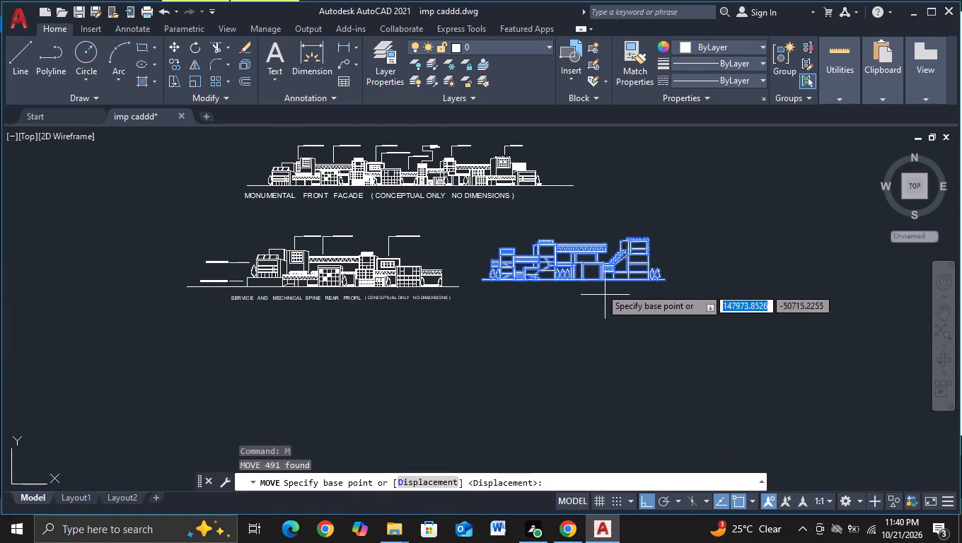
click(598, 284)
key(F8)
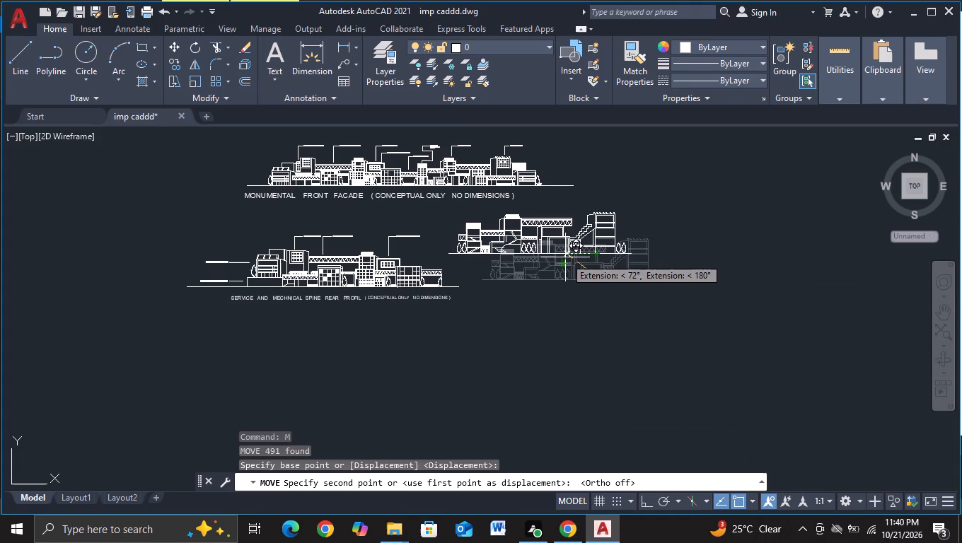
scroll(565, 257, up, 1)
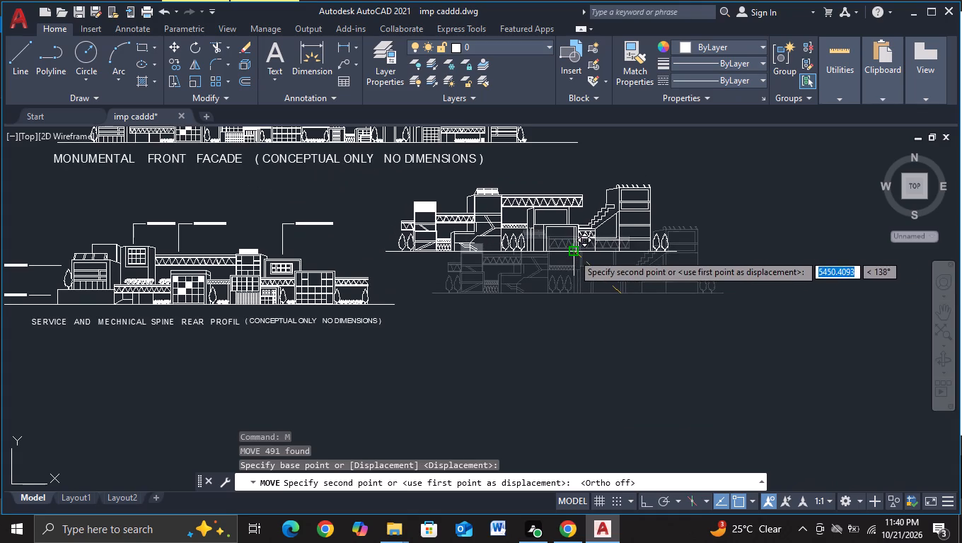
click(573, 254)
Copy the SERVICE AND MECHNICAL SPINE REAR PROFIL title to just beneath the third elevation's ground line.
middle_drag(581, 300, 666, 278)
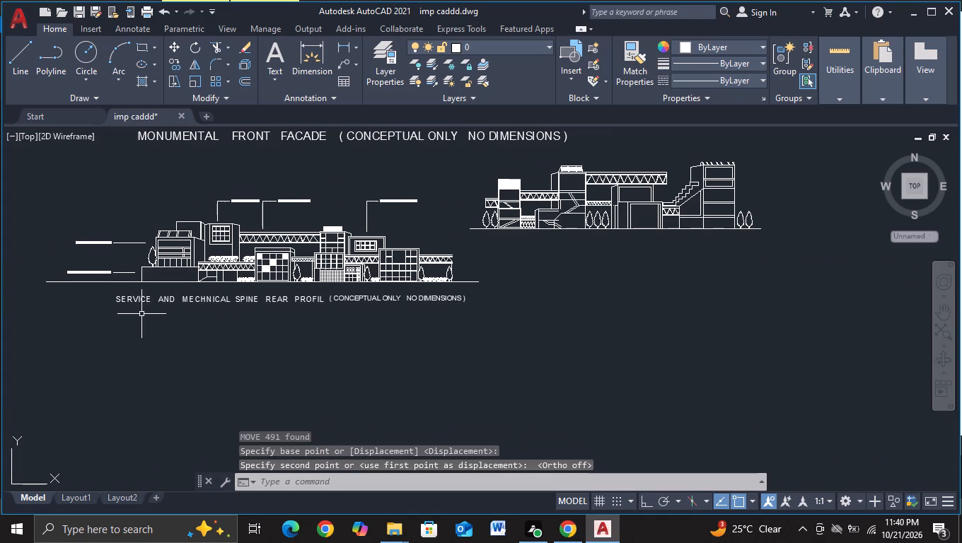
click(135, 301)
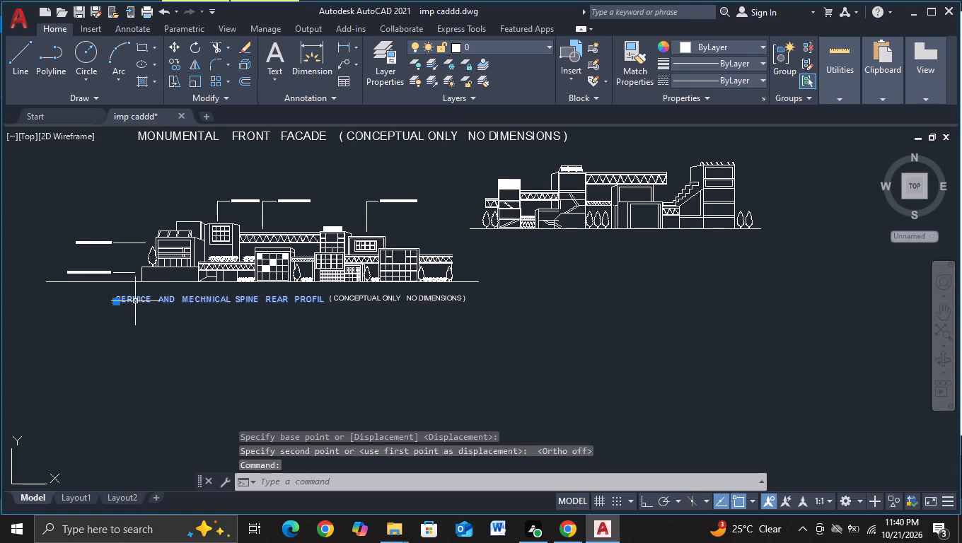
key(c)
click(179, 347)
click(174, 305)
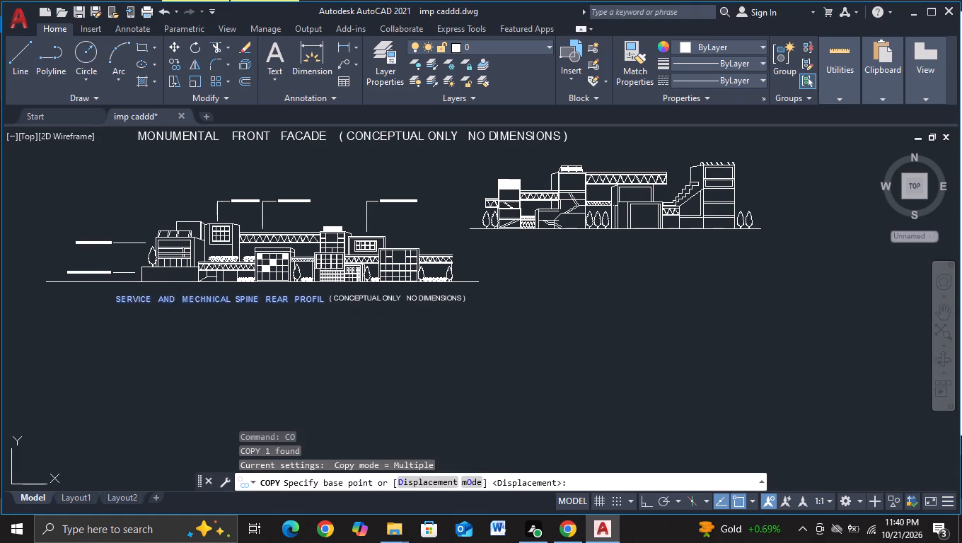
click(544, 248)
key(Escape)
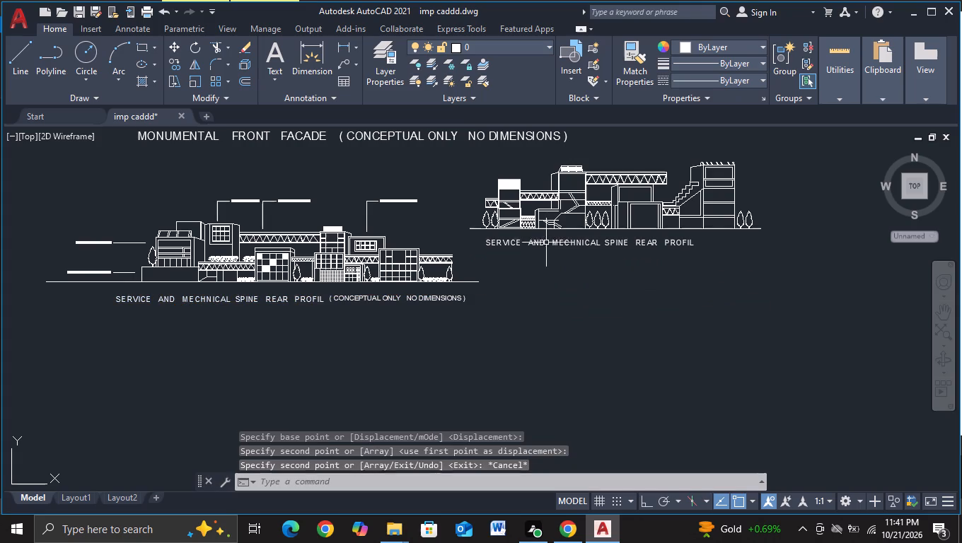
Change the copied title's text to SIDE PROFILE ATRIUM CIRCULATION AND VERTICAL CIRCULATION HUB.
click(545, 242)
right_click(545, 242)
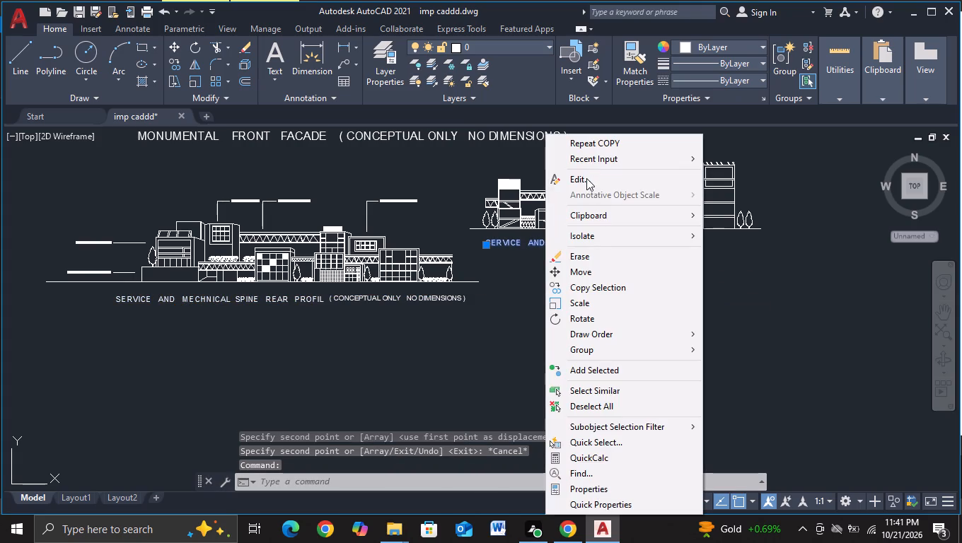
click(586, 179)
key(BackSpace)
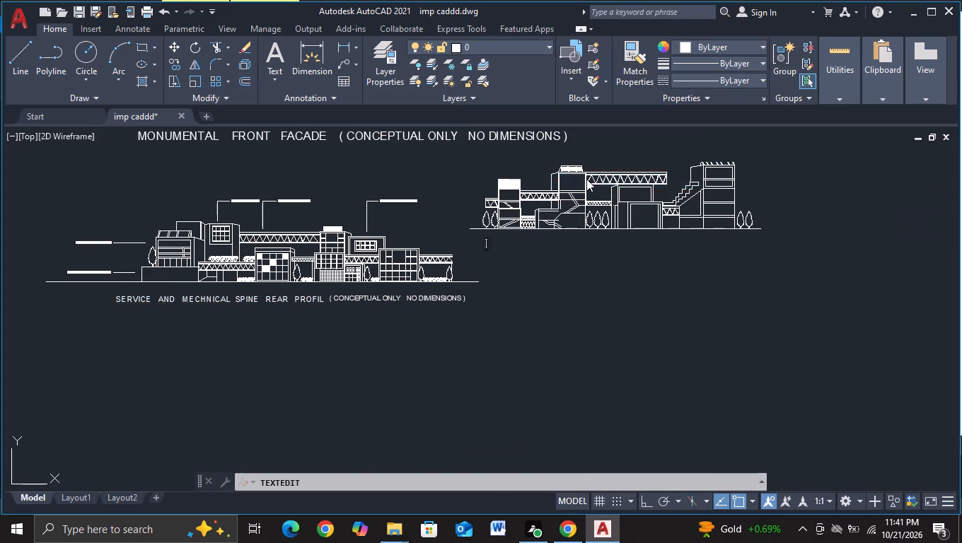
text(SIDE)
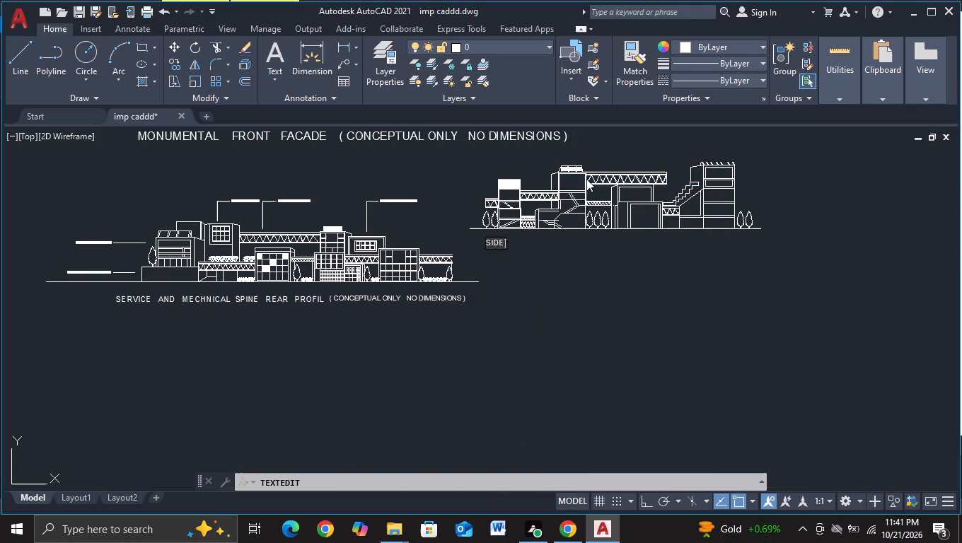
key(space)
key(space)
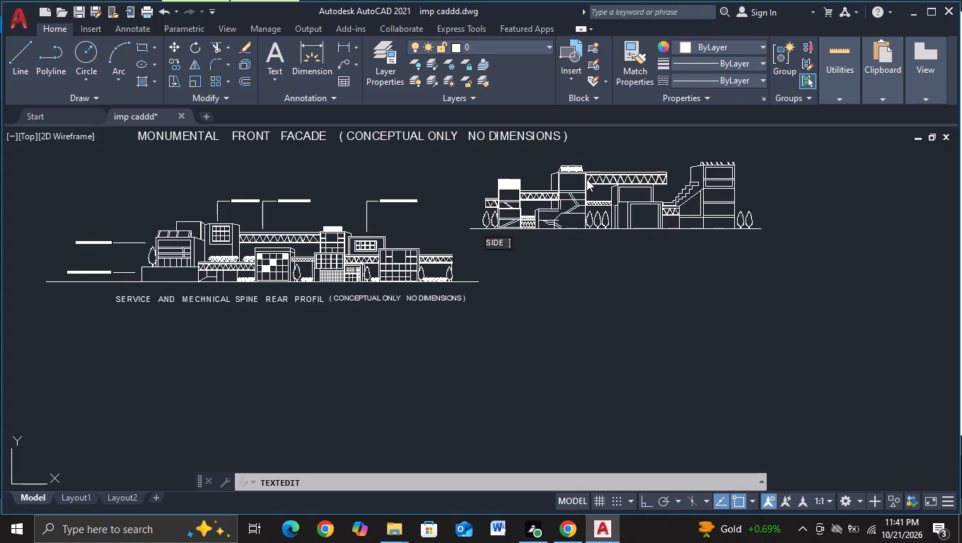
text(PRO)
text(FILE)
key(space)
key(space)
key(space)
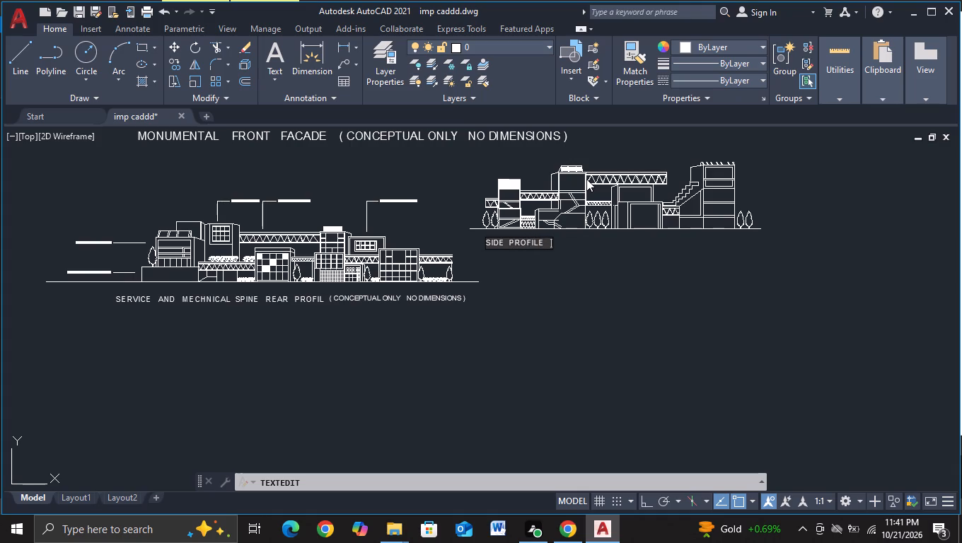
key(a)
key(t)
text(RIUN)
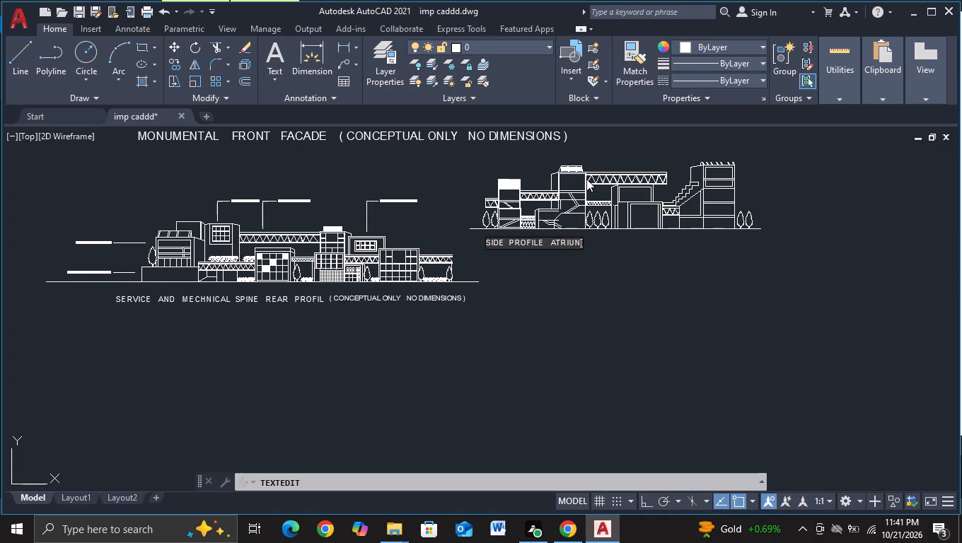
key(BackSpace)
key(m)
key(space)
key(space)
key(space)
text(CIRCULAR)
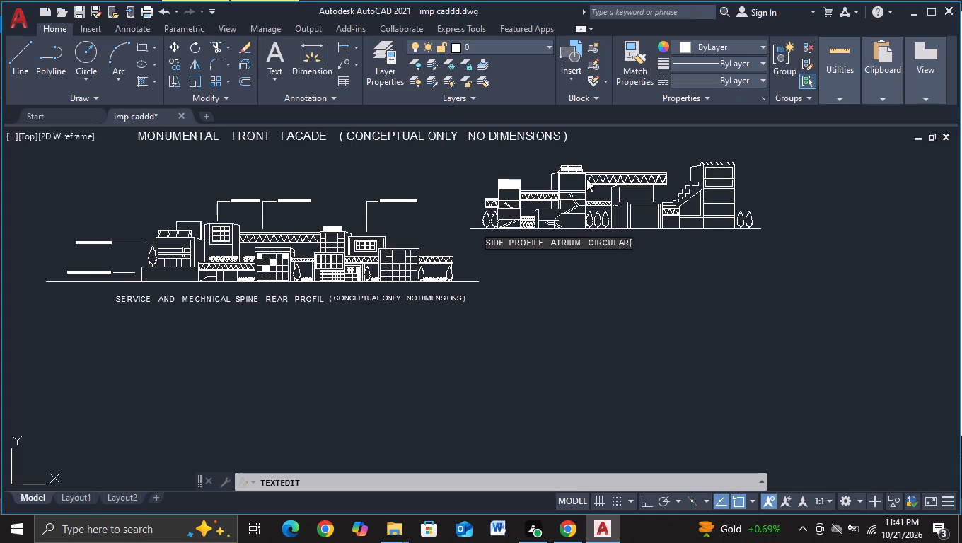
key(BackSpace)
key(BackSpace)
text(ATIO)
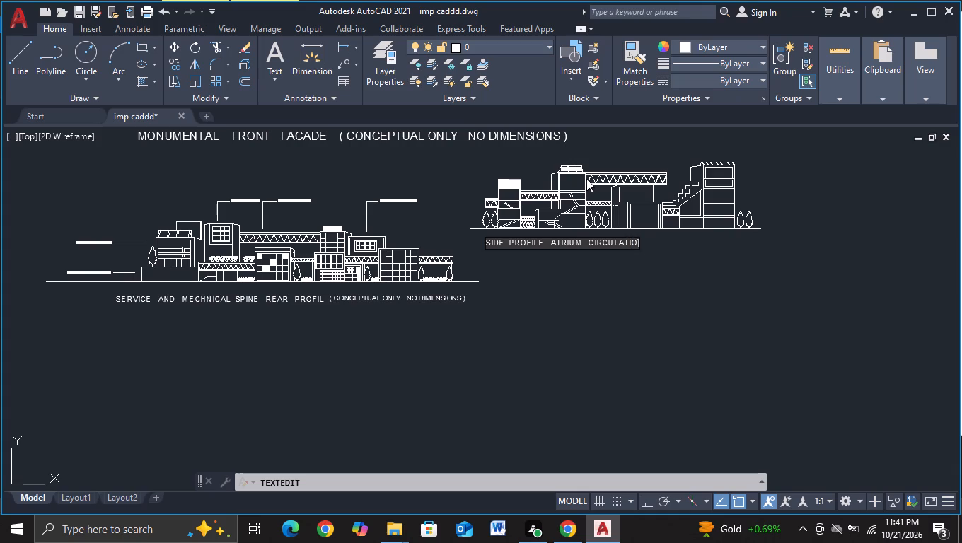
text(N)
key(space)
key(space)
key(space)
key(a)
text(ND VERTICAK)
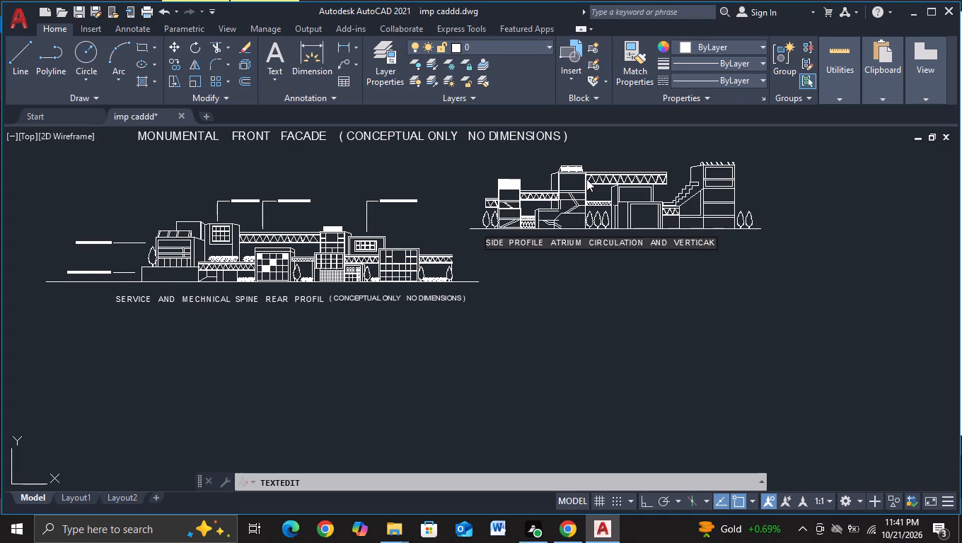
key(BackSpace)
key(l)
key(space)
key(space)
key(space)
text(CIRCU)
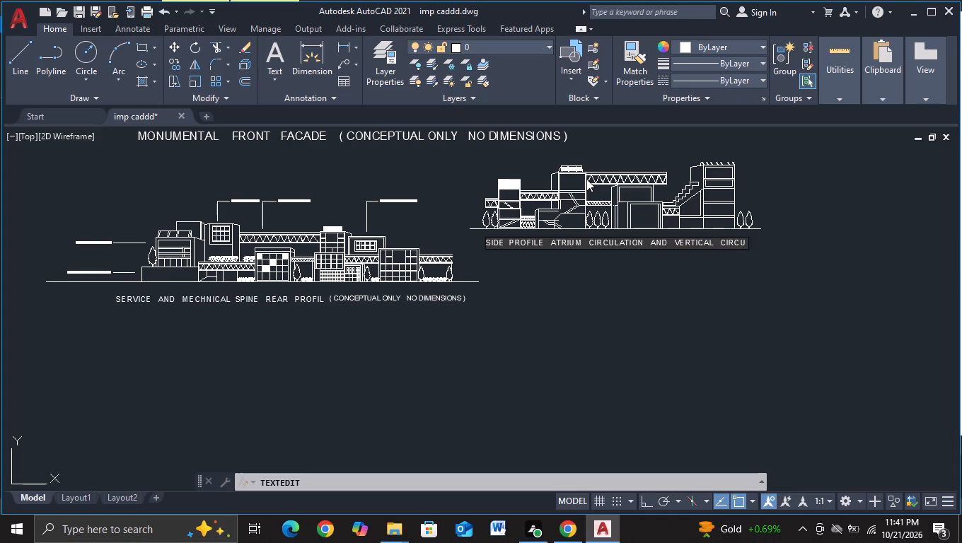
text(LATION HUB)
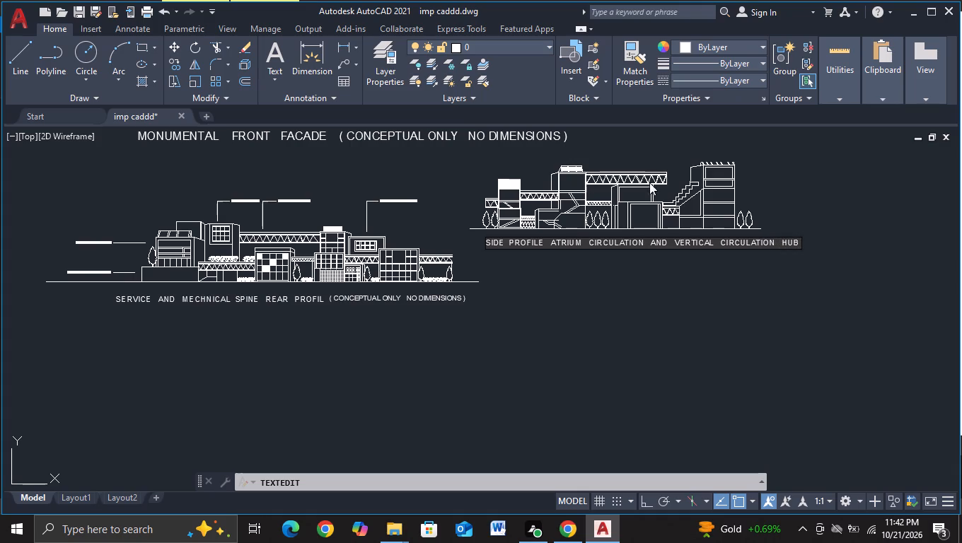
click(709, 270)
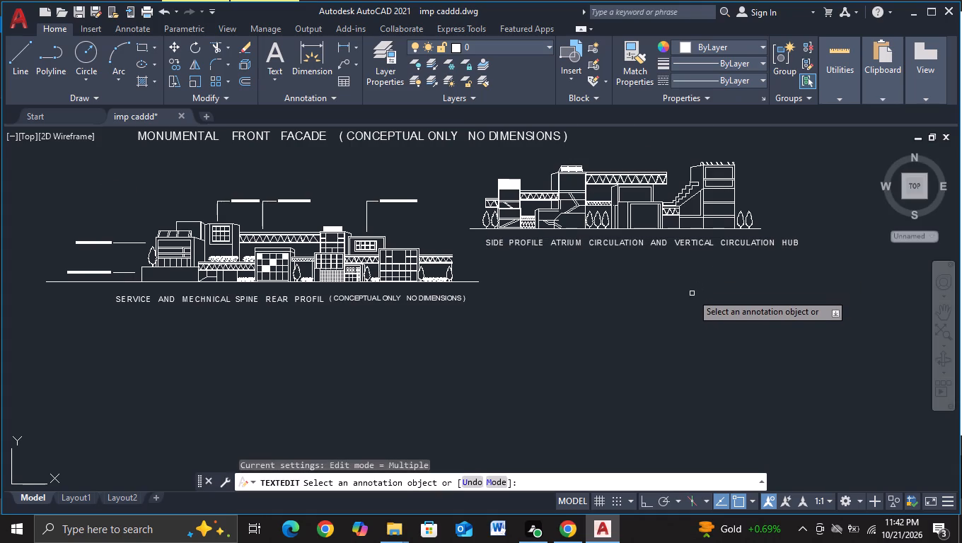
scroll(692, 293, up, 1)
key(Escape)
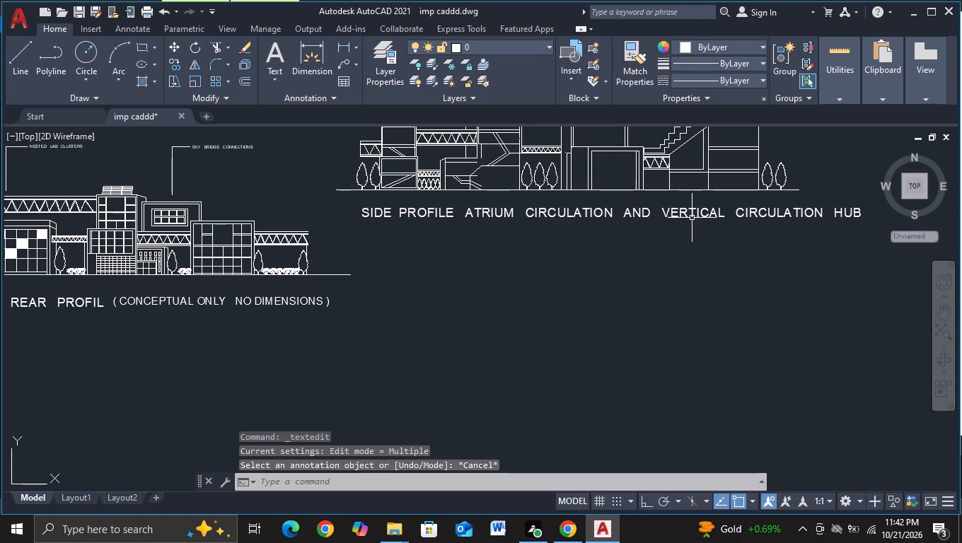
Move the side profile title horizontally to the left with Ortho on, so it starts beneath the ground line's left end.
click(692, 217)
key(m)
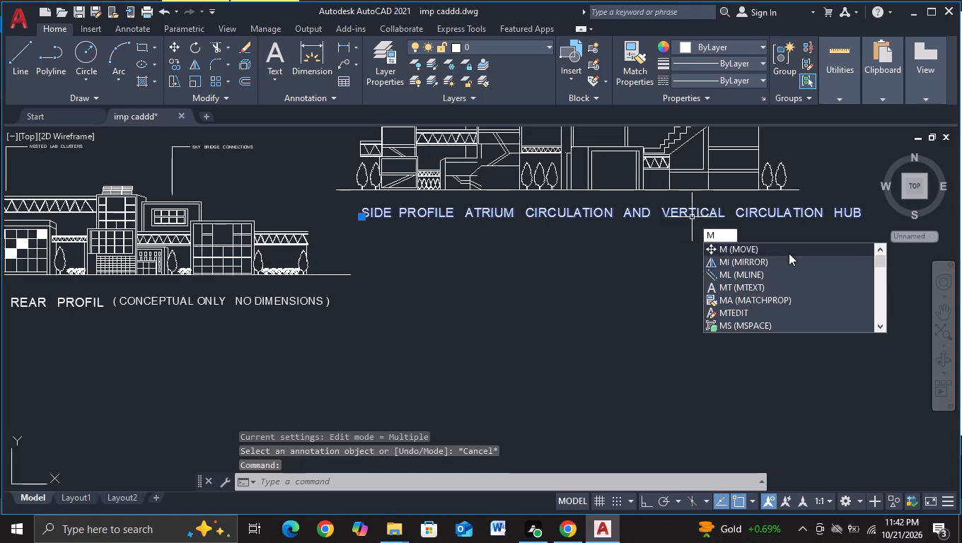
click(789, 253)
click(741, 221)
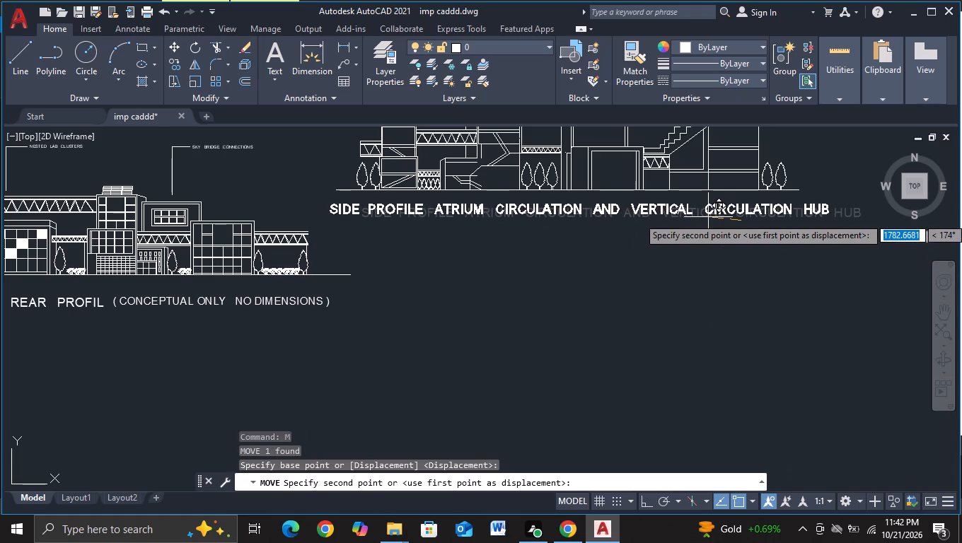
key(F8)
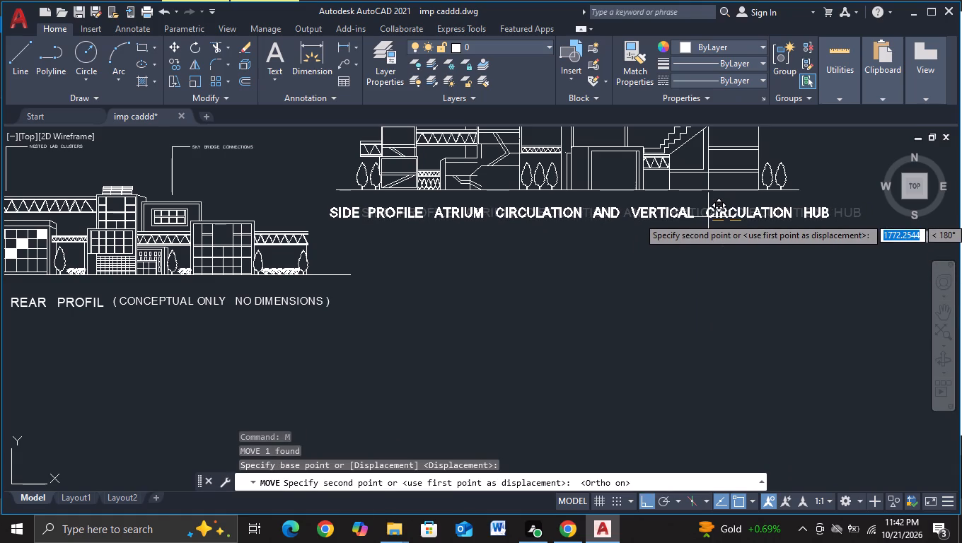
click(708, 217)
scroll(726, 240, down, 2)
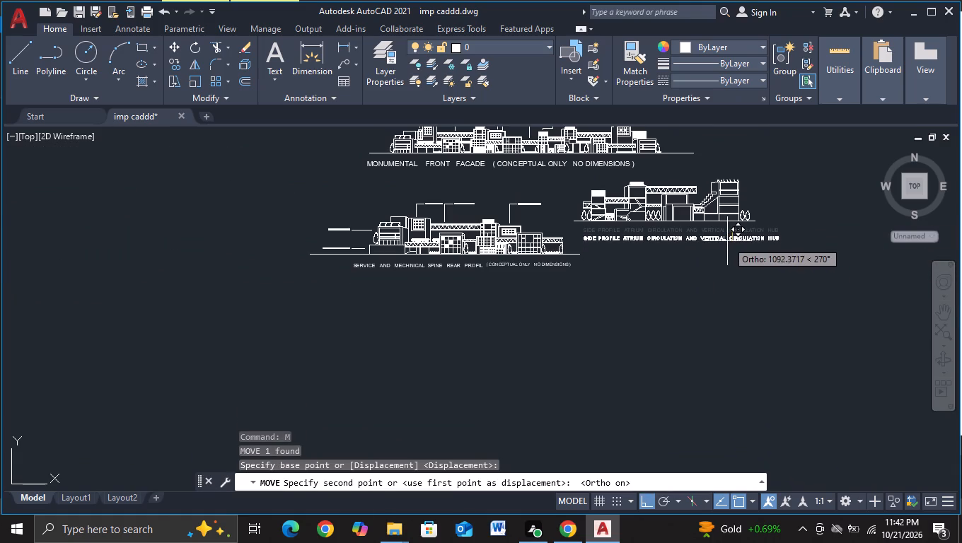
scroll(727, 241, up, 2)
click(711, 225)
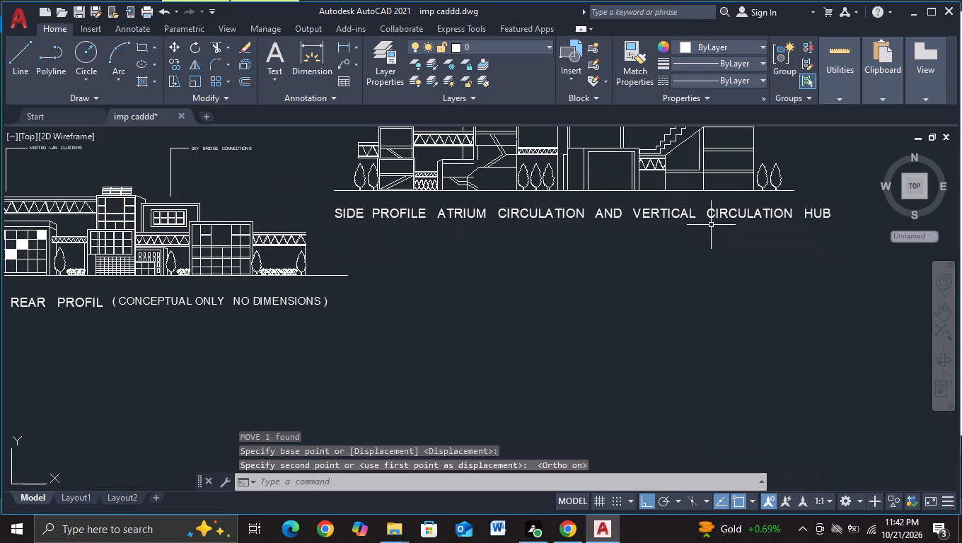
Examine the arrangement of the three titled elevations and the side profile with its title.
scroll(721, 241, down, 2)
middle_drag(729, 259, 693, 306)
scroll(690, 305, up, 1)
middle_drag(653, 323, 629, 344)
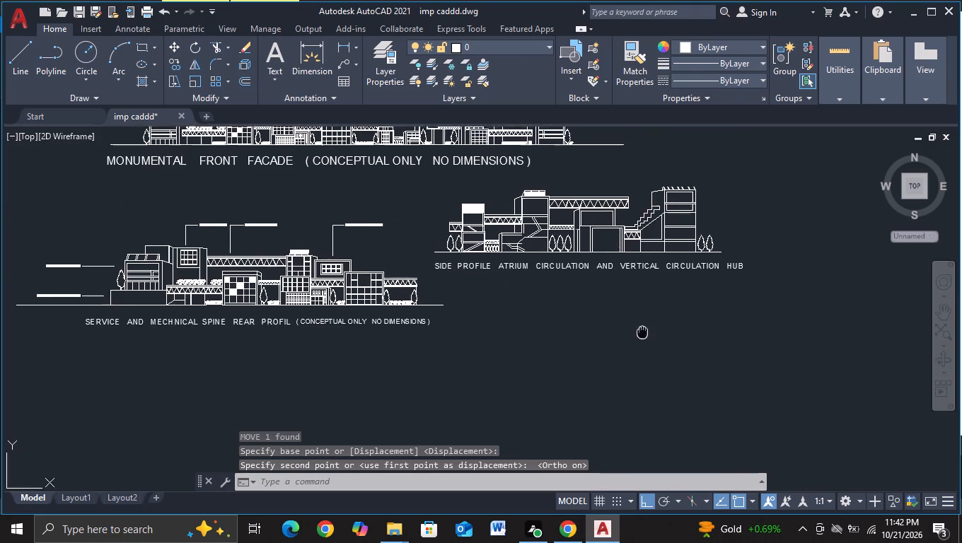
middle_drag(629, 344, 608, 361)
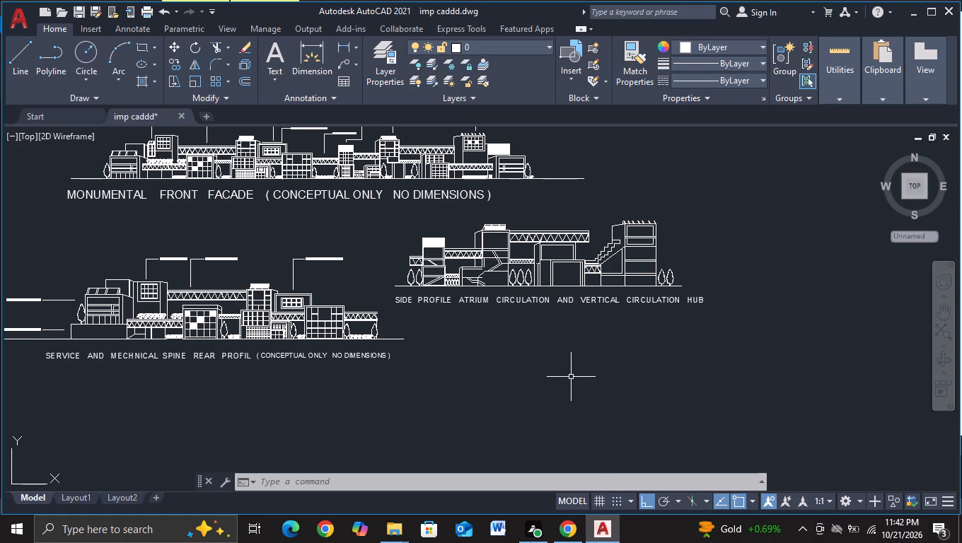
middle_drag(537, 388, 536, 410)
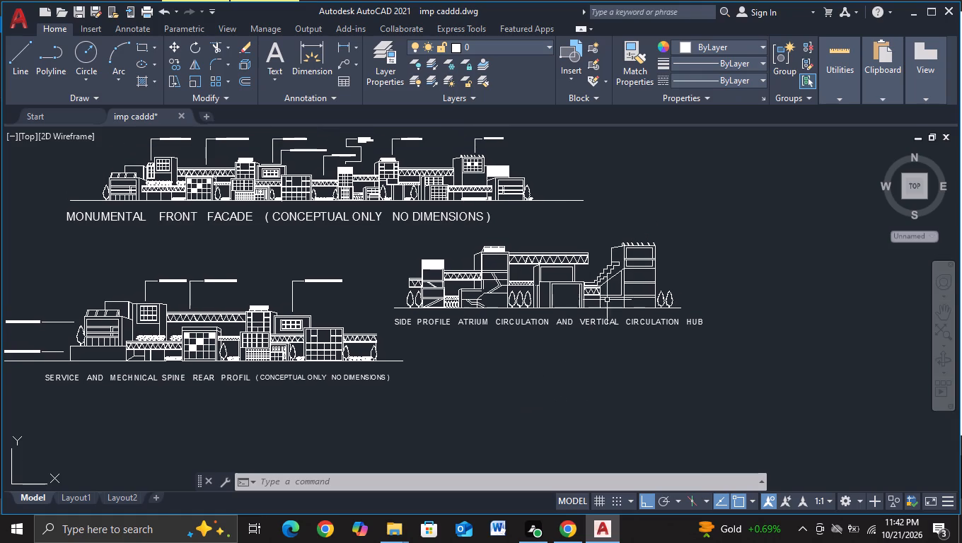
scroll(547, 382, up, 2)
middle_drag(538, 375, 482, 454)
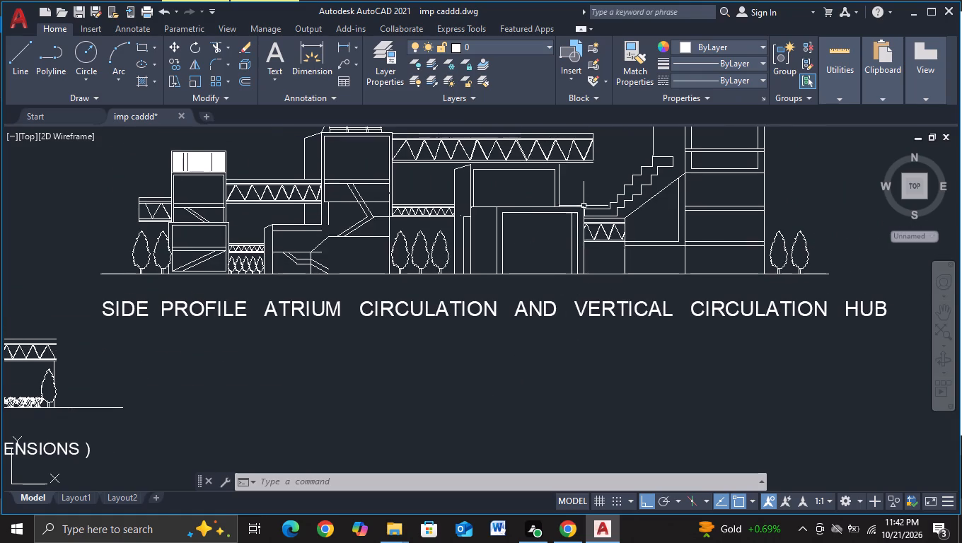
Extend the horizontal lines of the side profile's upper truss bridge across the gap to the stair tower.
middle_drag(584, 190, 576, 257)
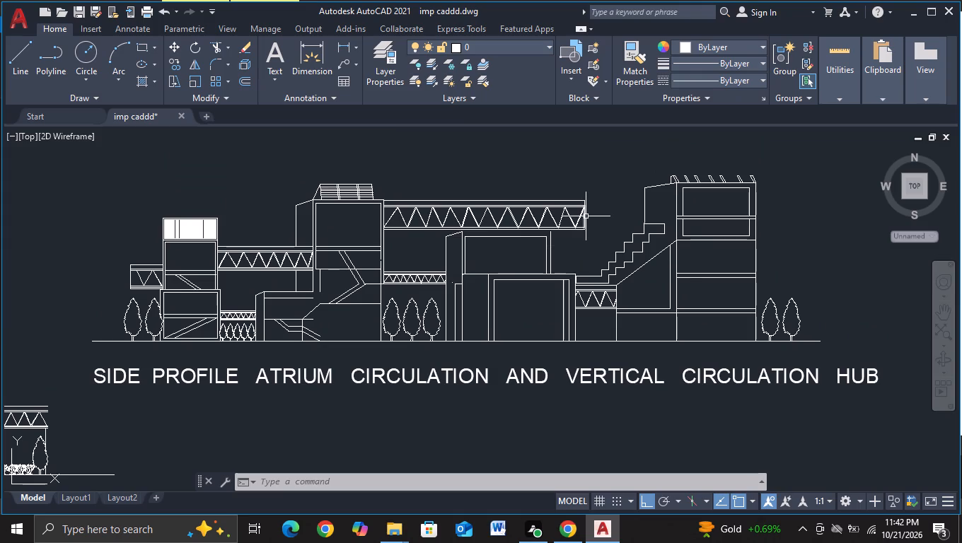
key(e)
click(640, 263)
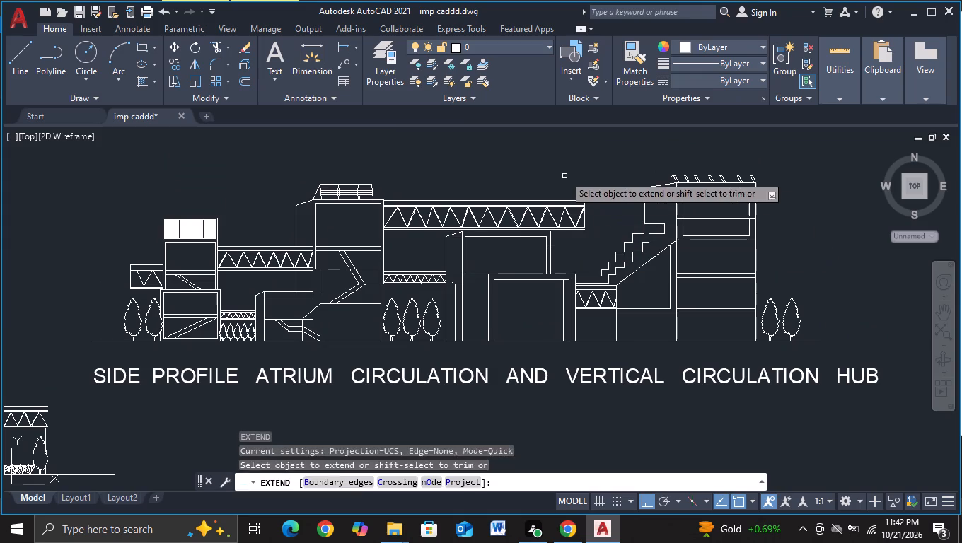
drag(564, 175, 568, 247)
scroll(582, 223, up, 2)
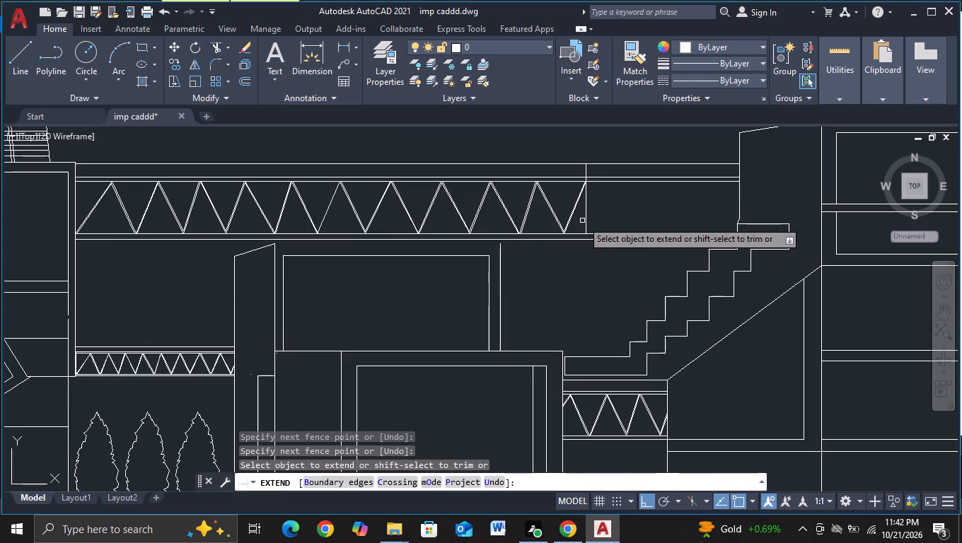
key(Escape)
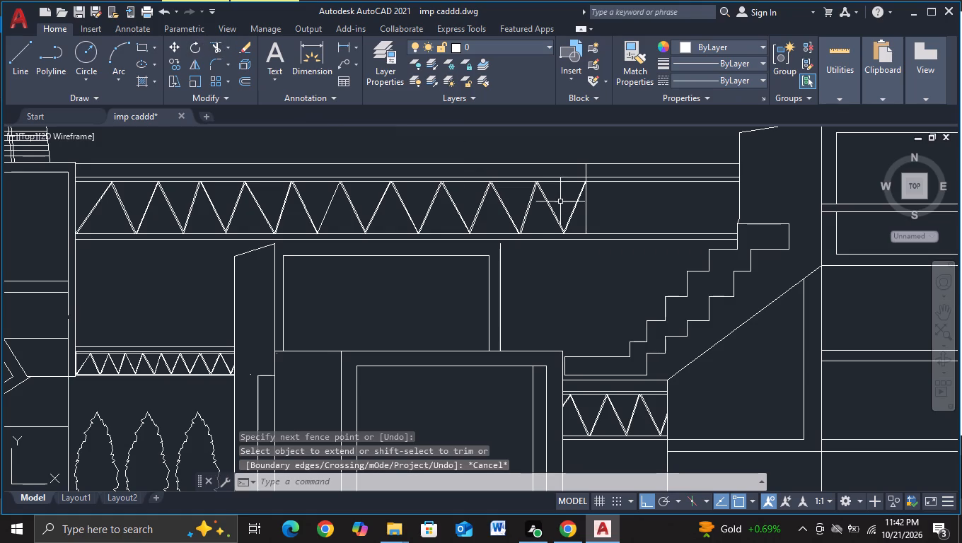
Delete the two short vertical lines closing the truss bridge's former end, between its top and bottom chords.
click(586, 220)
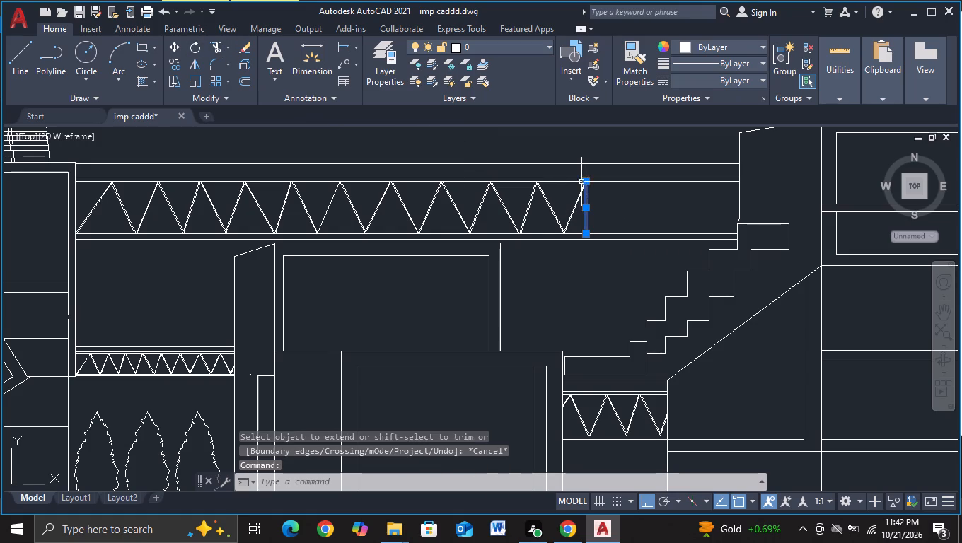
click(586, 174)
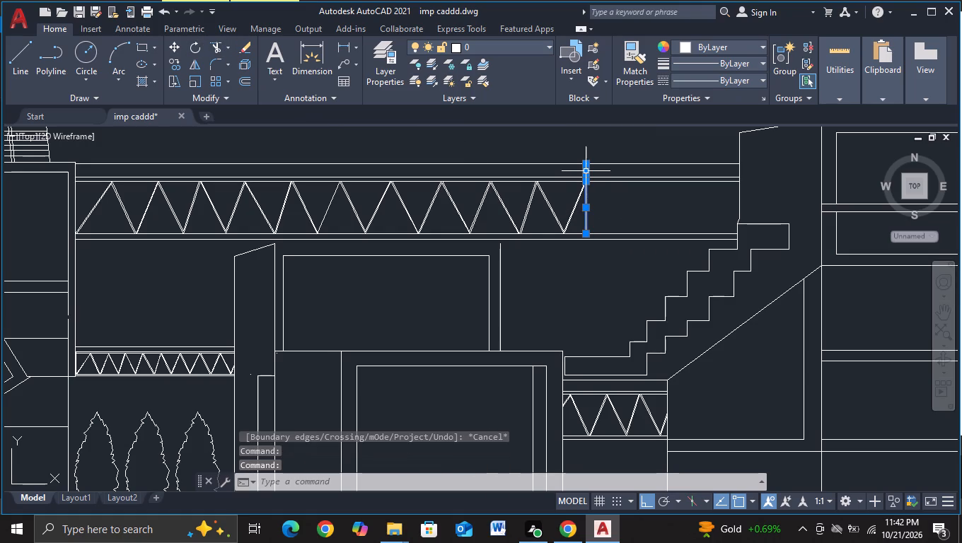
key(Delete)
key(Escape)
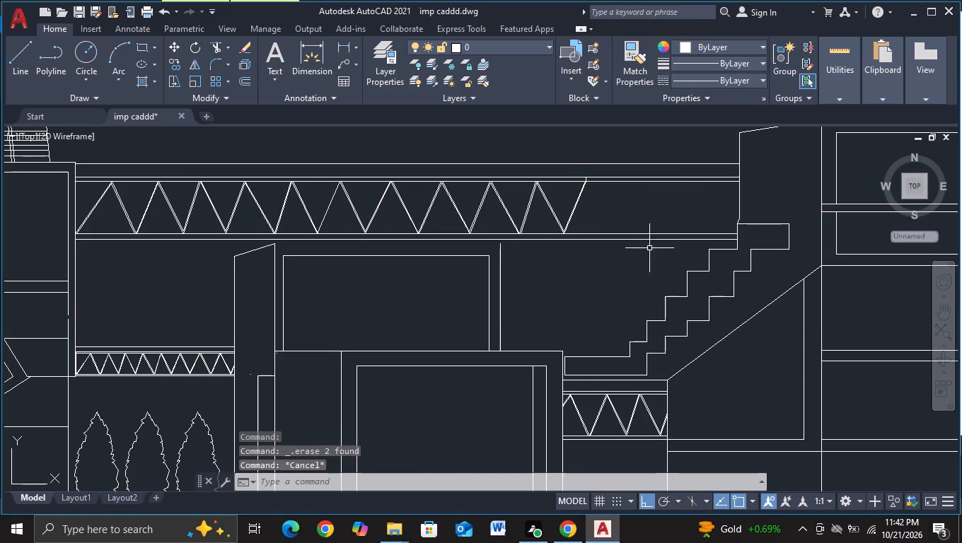
Examine the edited side profile elevation and the overall arrangement of the three titled elevations.
scroll(631, 267, down, 2)
middle_drag(610, 294, 637, 250)
scroll(618, 318, down, 1)
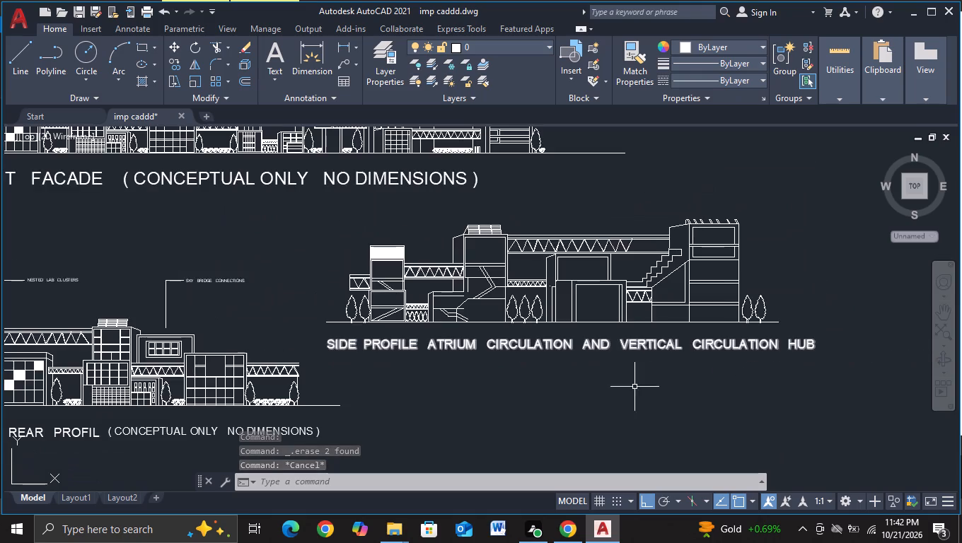
middle_drag(636, 389, 695, 336)
middle_drag(654, 352, 638, 390)
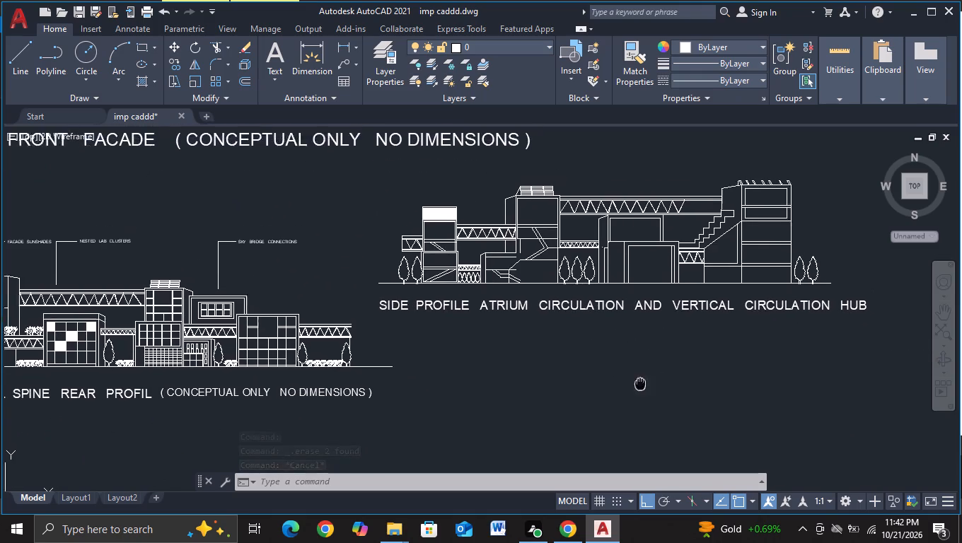
middle_drag(638, 390, 637, 399)
middle_drag(608, 217, 547, 224)
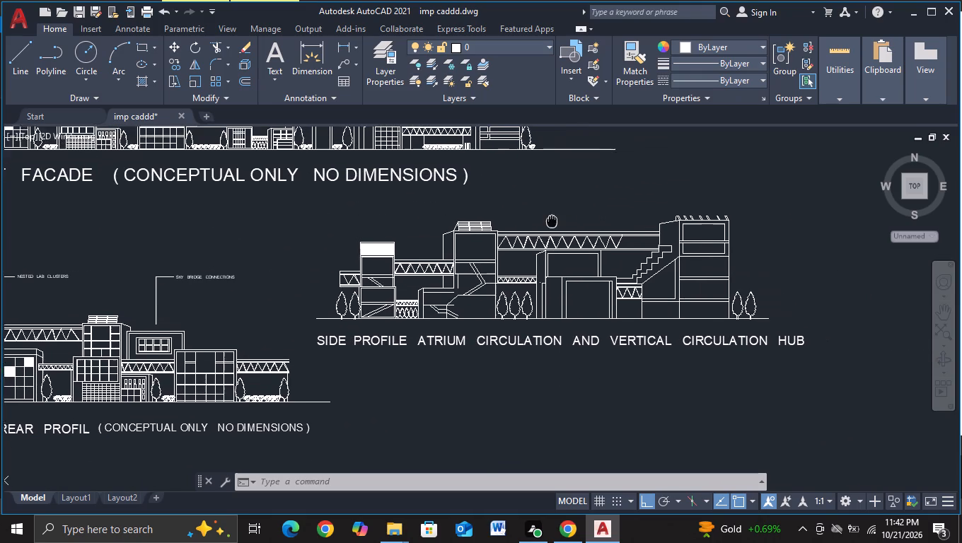
middle_drag(547, 224, 545, 226)
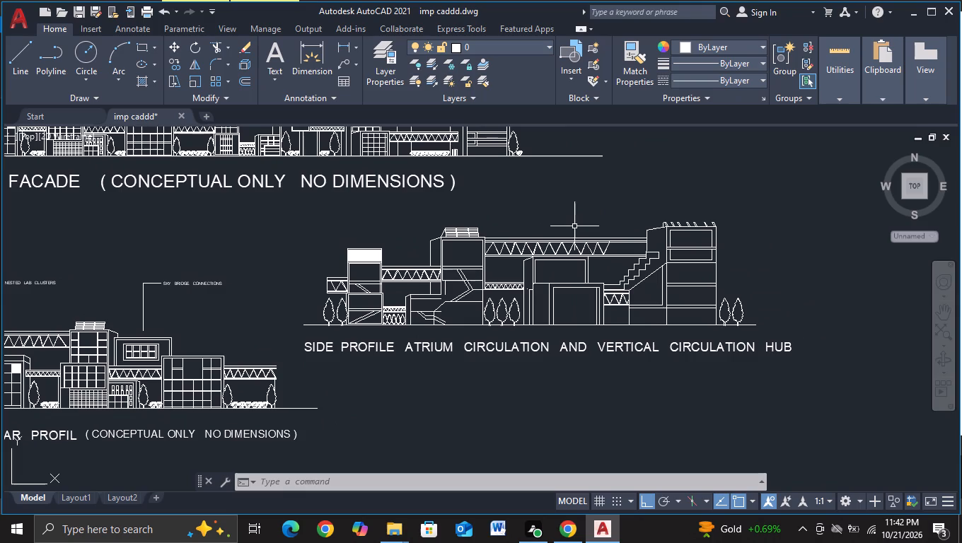
middle_drag(579, 211, 584, 192)
scroll(561, 220, down, 2)
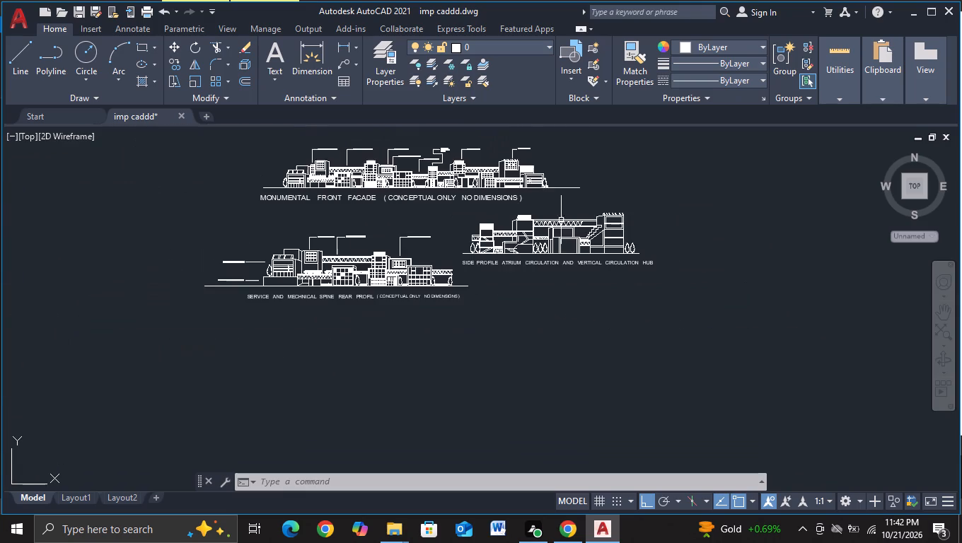
middle_drag(546, 293, 614, 293)
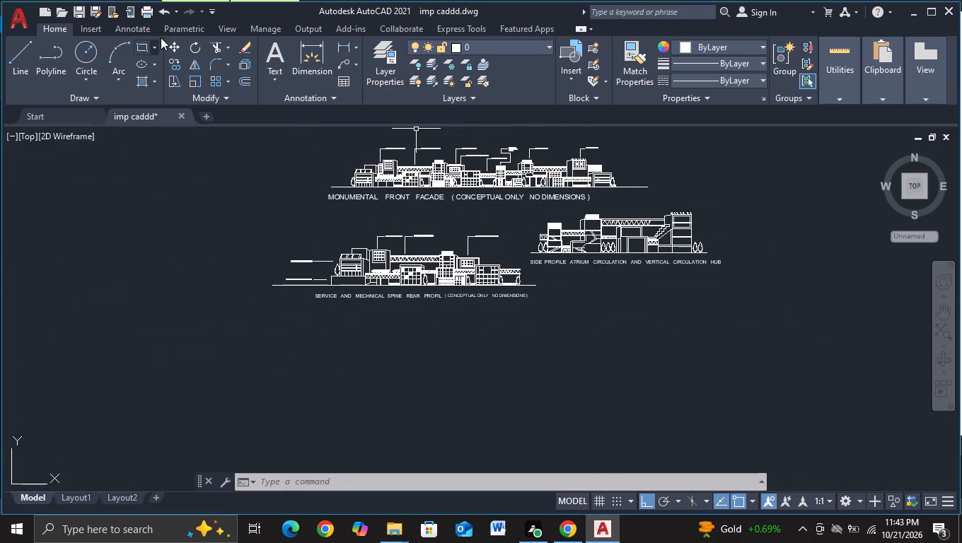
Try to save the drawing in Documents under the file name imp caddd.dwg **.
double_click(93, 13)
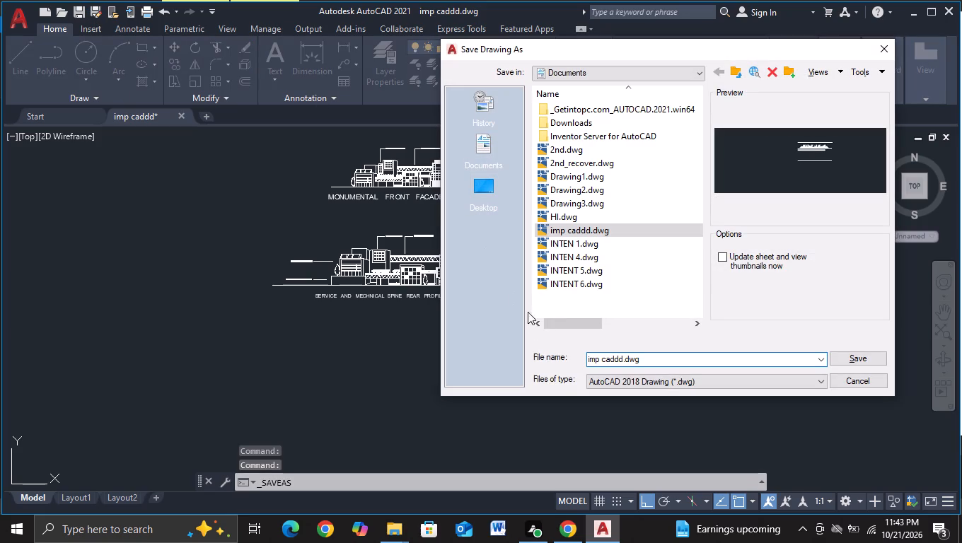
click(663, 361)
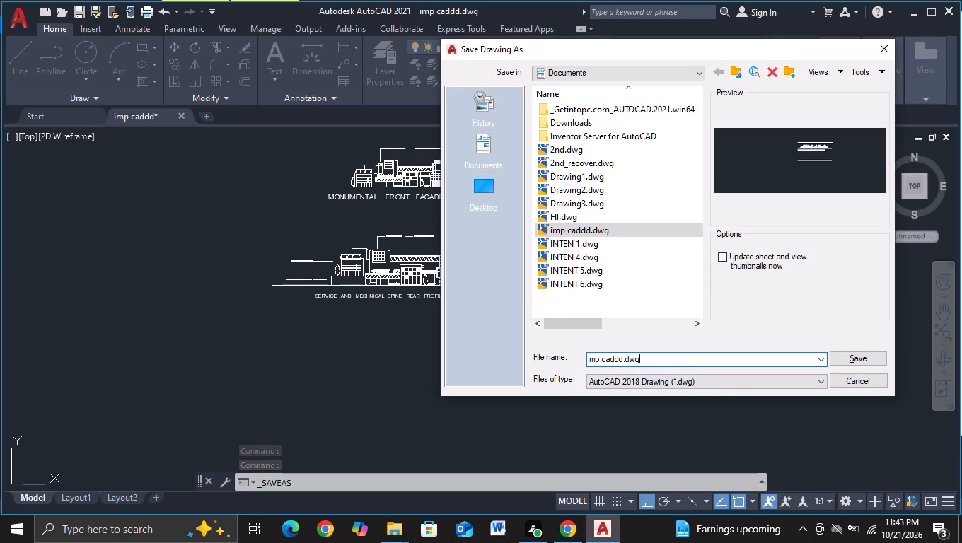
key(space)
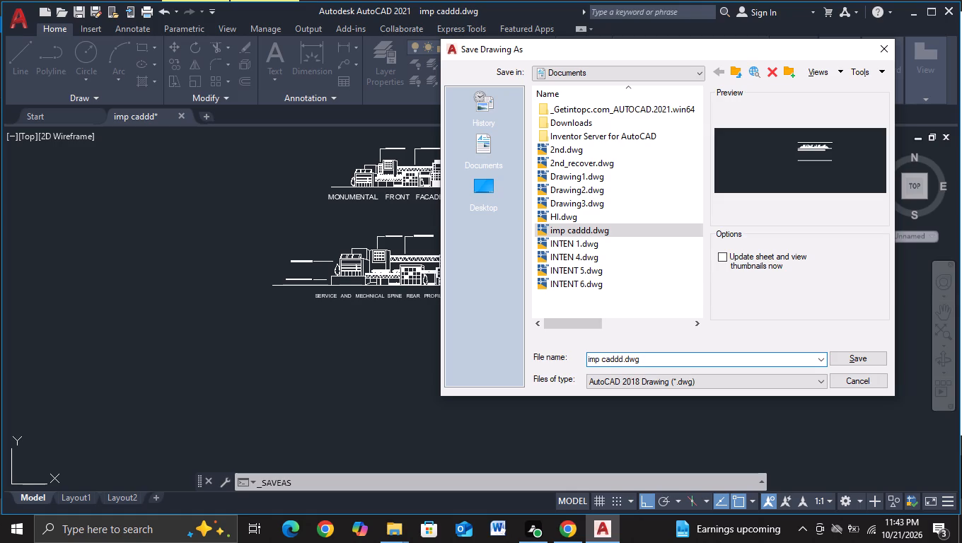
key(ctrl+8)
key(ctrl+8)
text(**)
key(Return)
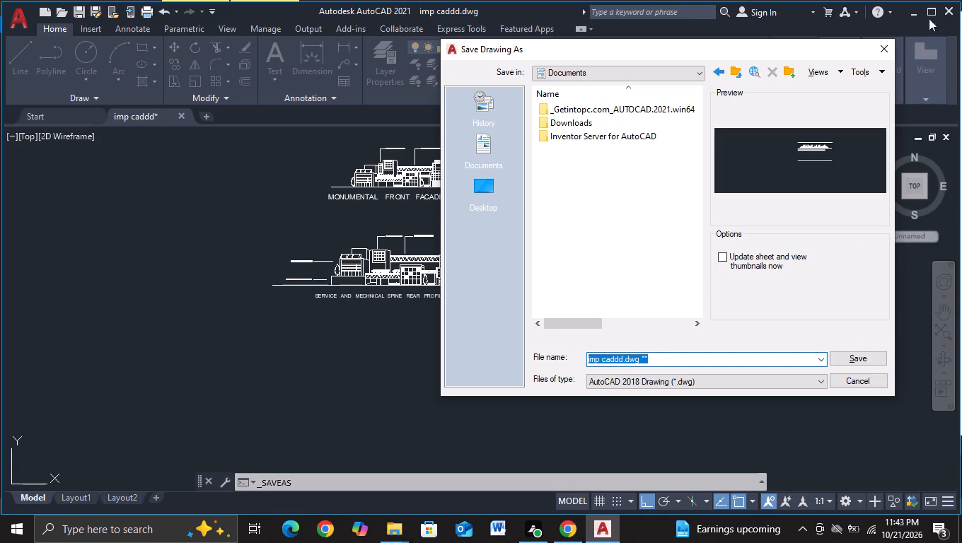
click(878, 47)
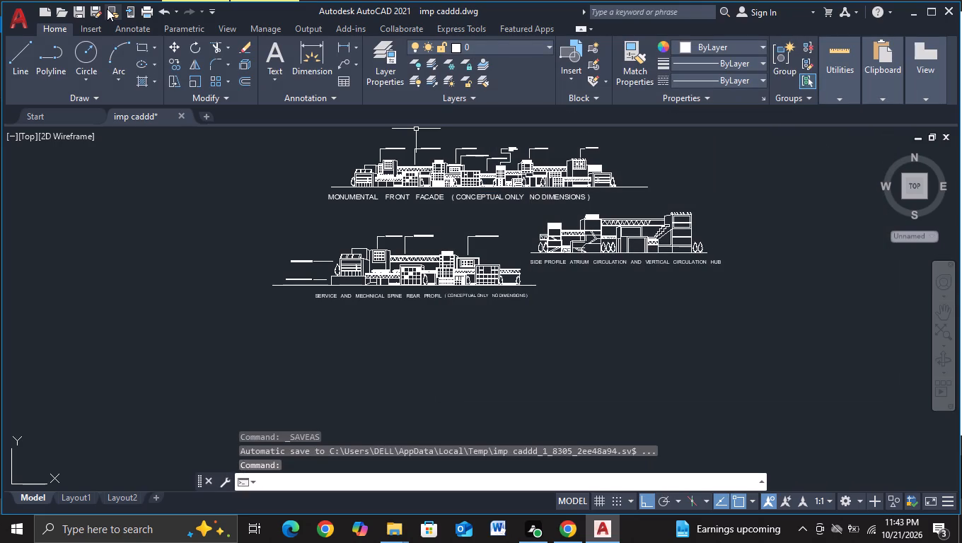
Save the drawing over the existing imp caddd.dwg in Documents, after retrying the name imp caddd.dwg **.
click(98, 11)
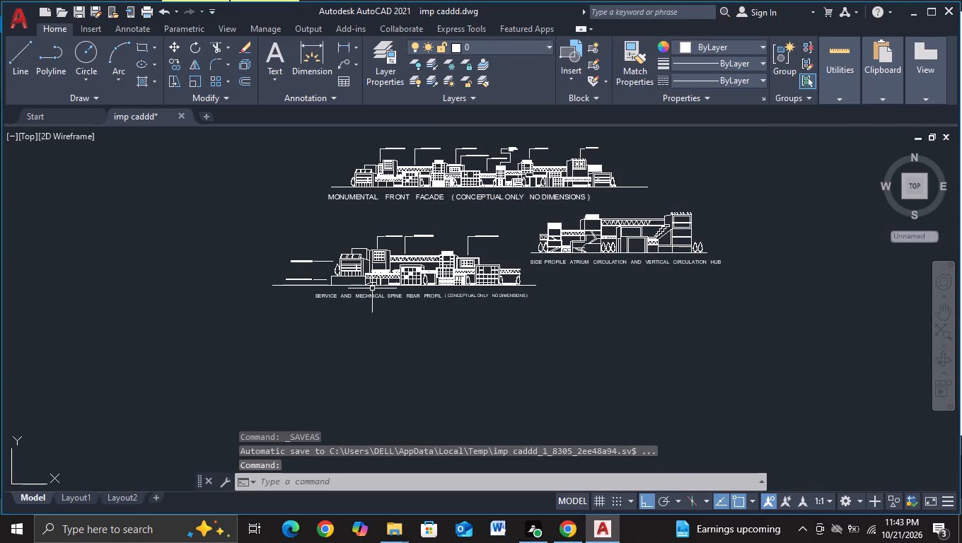
click(91, 8)
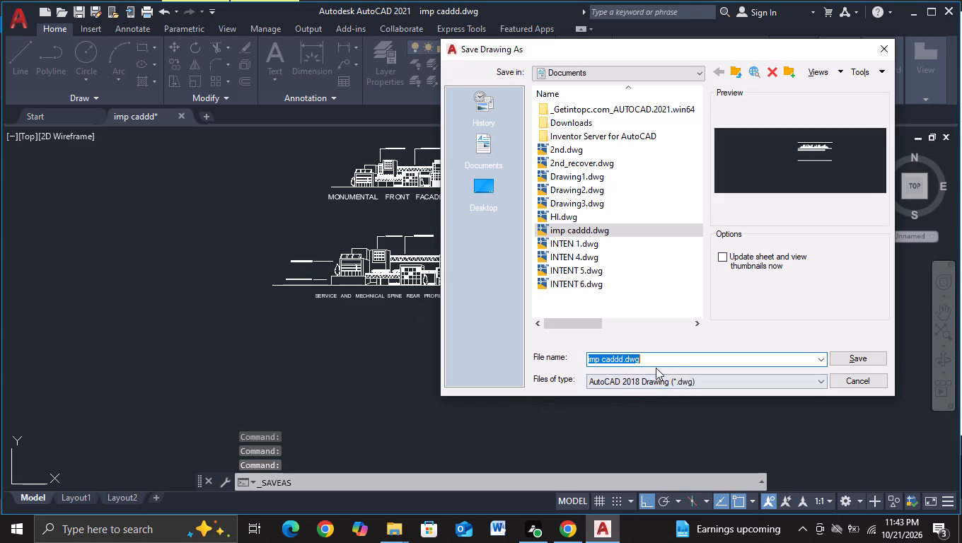
click(674, 361)
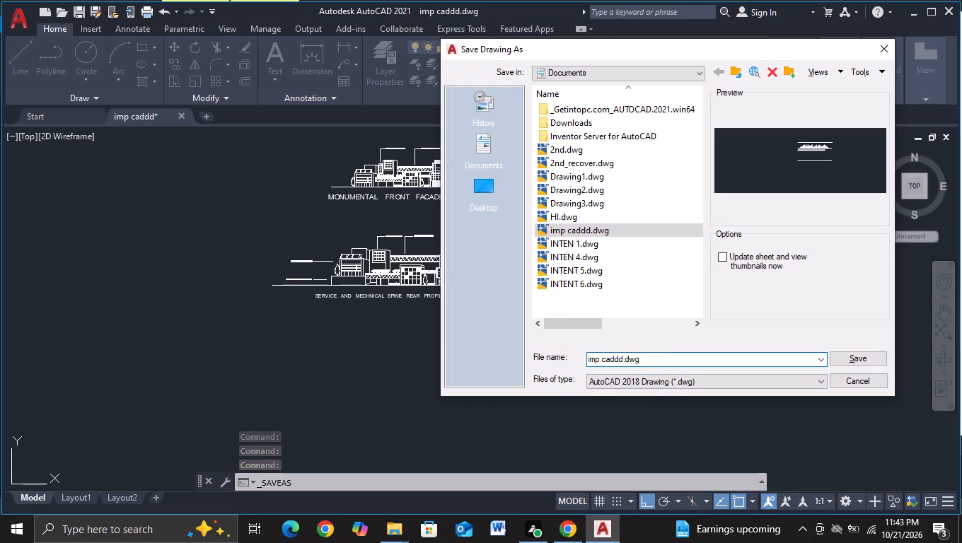
key(space)
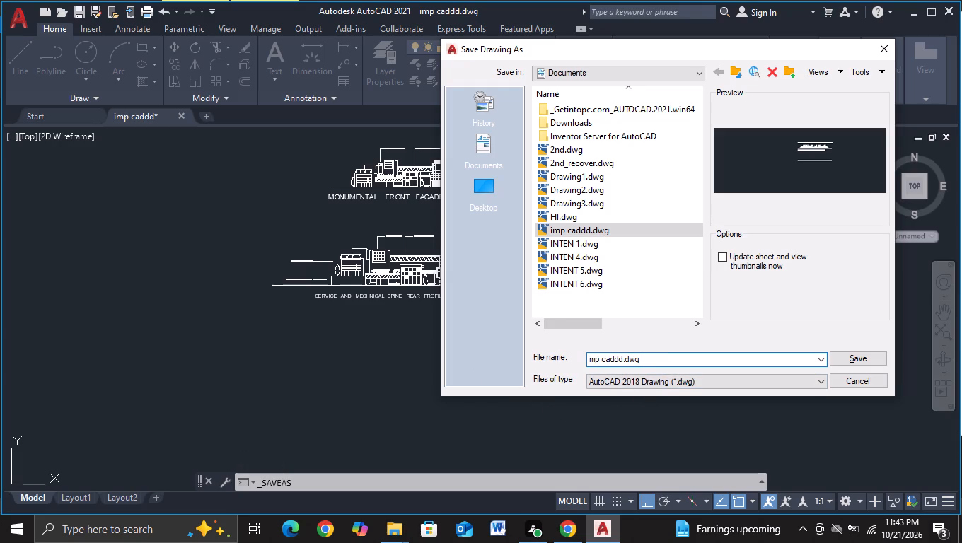
text(**)
click(835, 355)
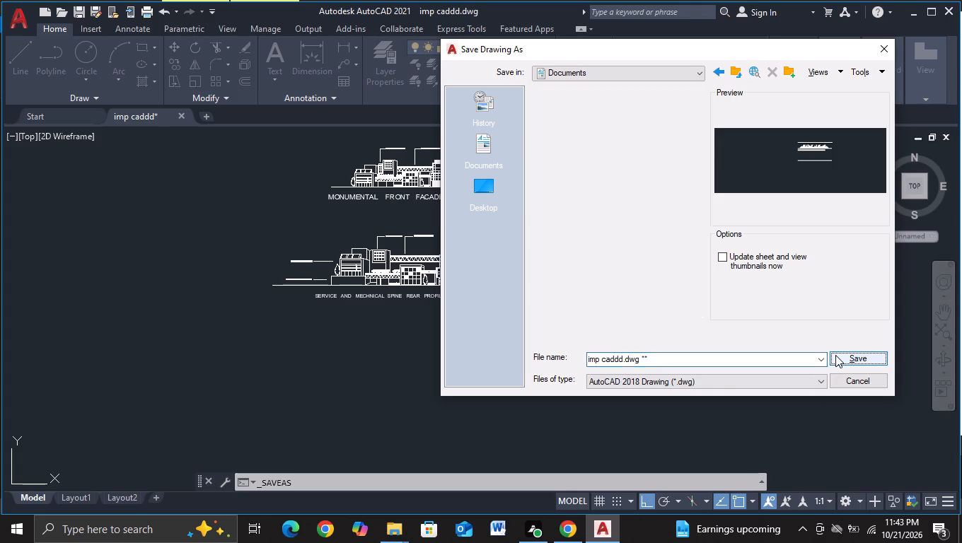
click(847, 363)
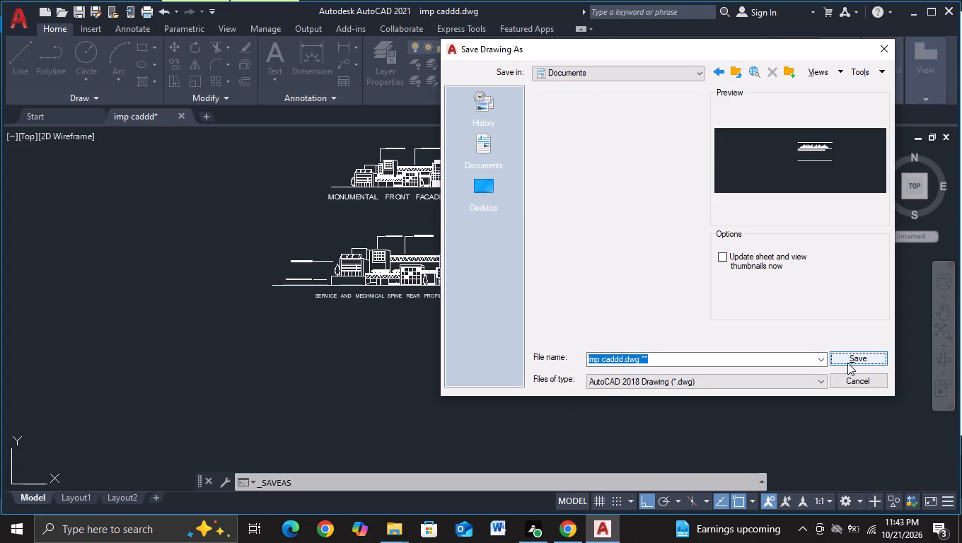
click(850, 358)
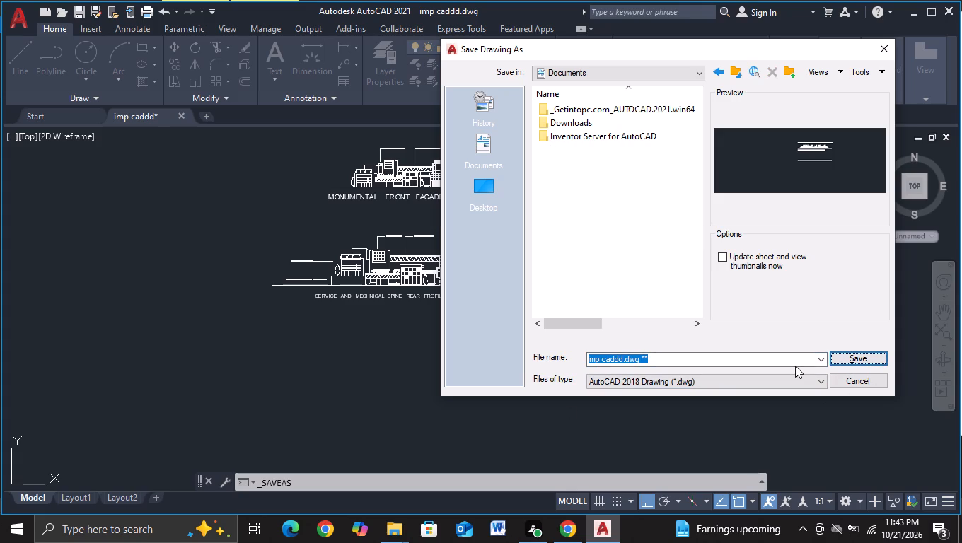
key(BackSpace)
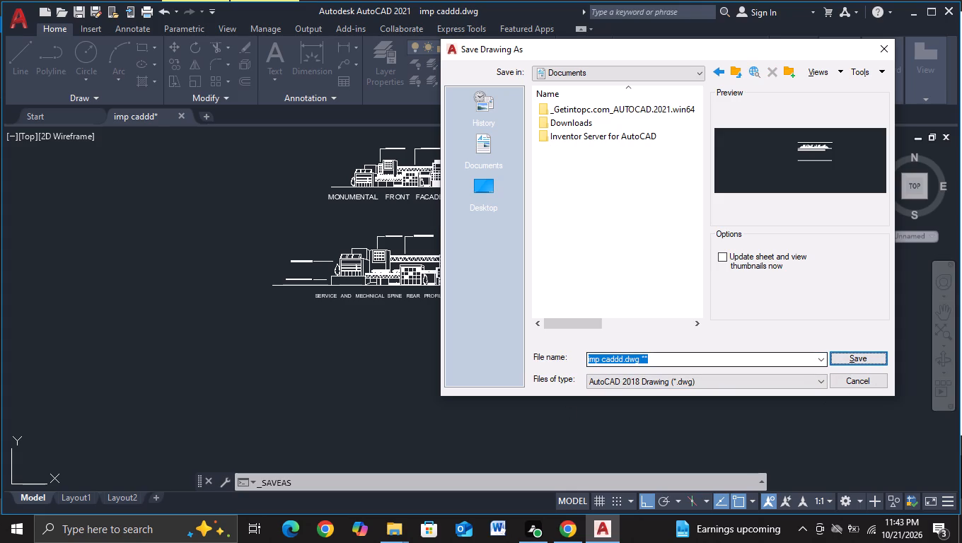
key(BackSpace)
key(BackSpace)
click(752, 360)
click(710, 358)
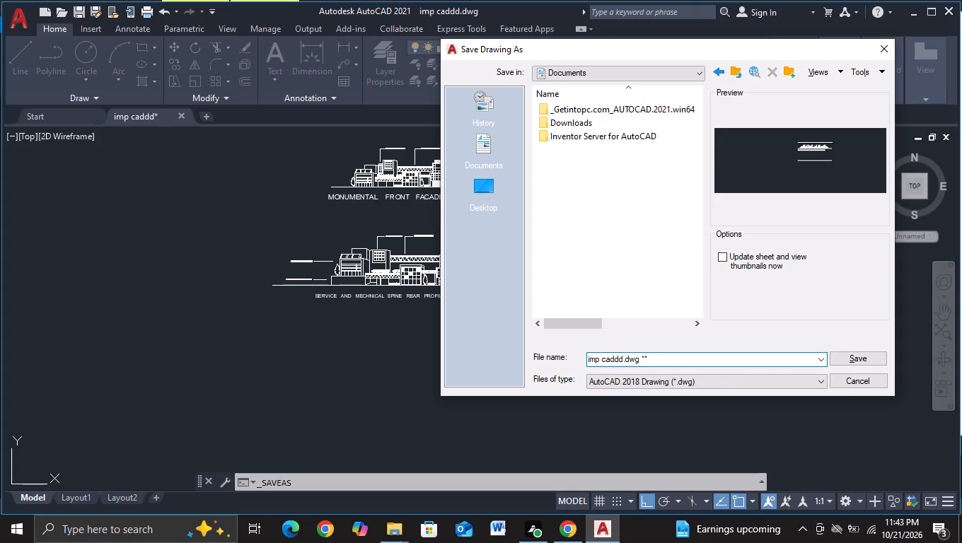
key(BackSpace)
key(BackSpace)
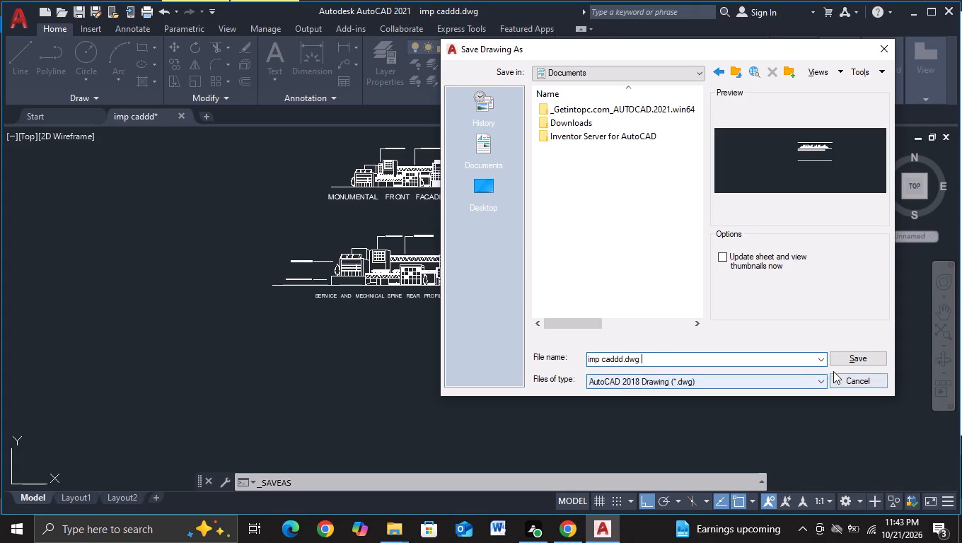
click(839, 358)
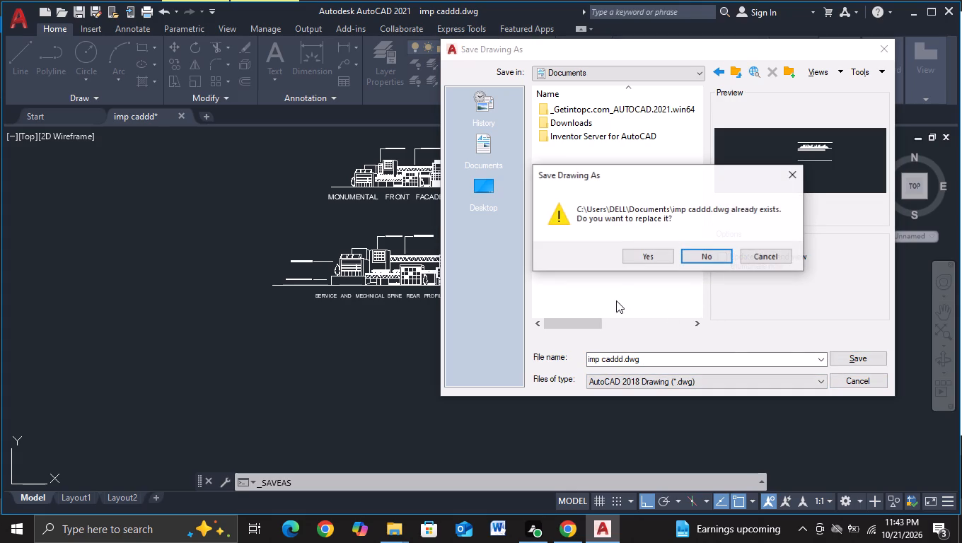
click(644, 264)
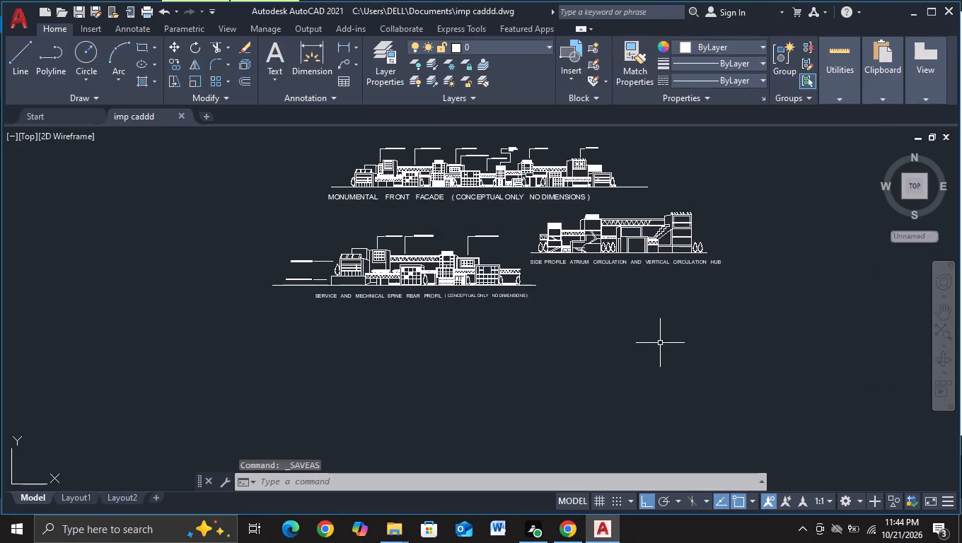